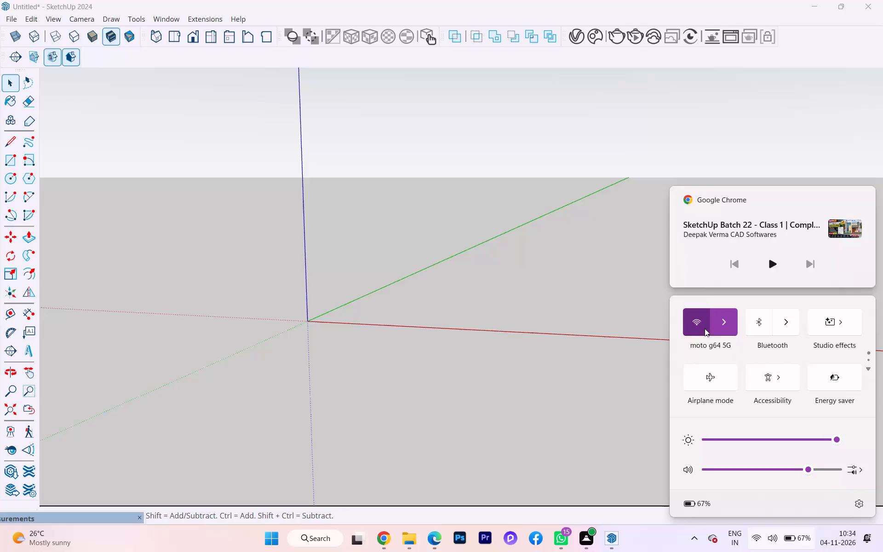
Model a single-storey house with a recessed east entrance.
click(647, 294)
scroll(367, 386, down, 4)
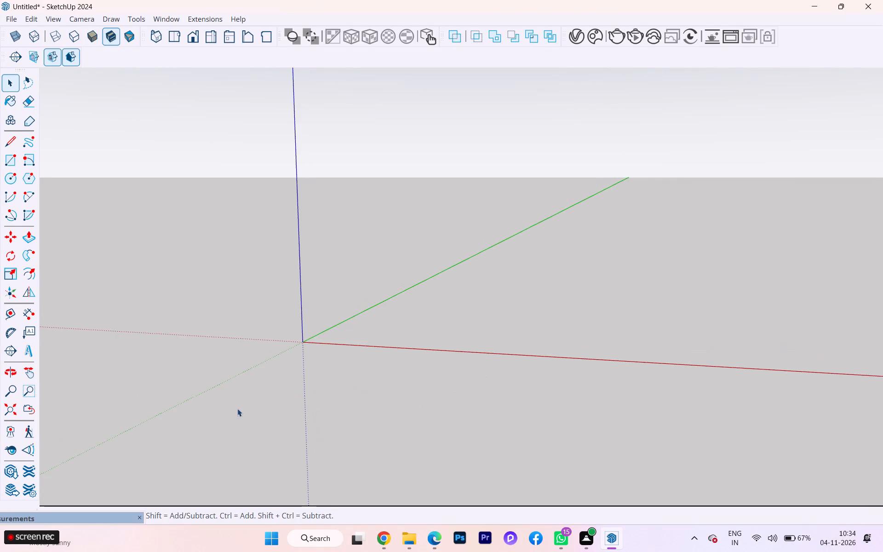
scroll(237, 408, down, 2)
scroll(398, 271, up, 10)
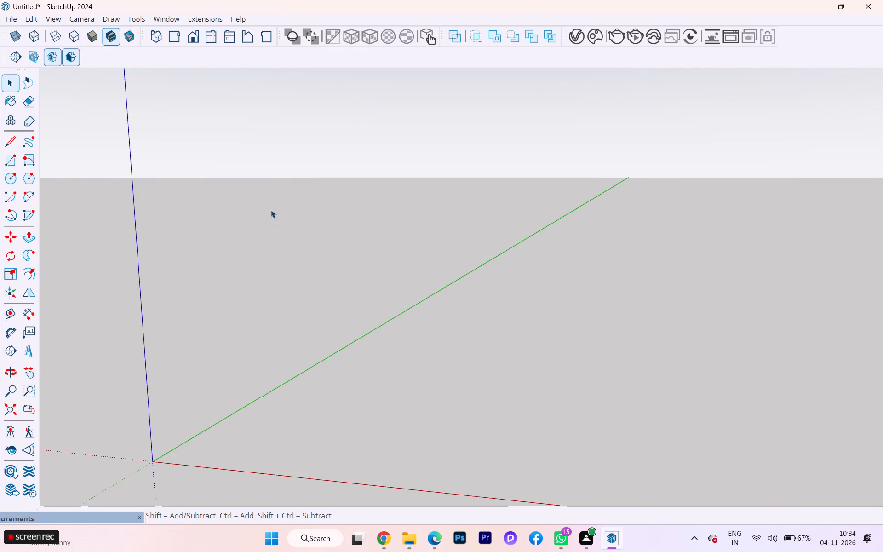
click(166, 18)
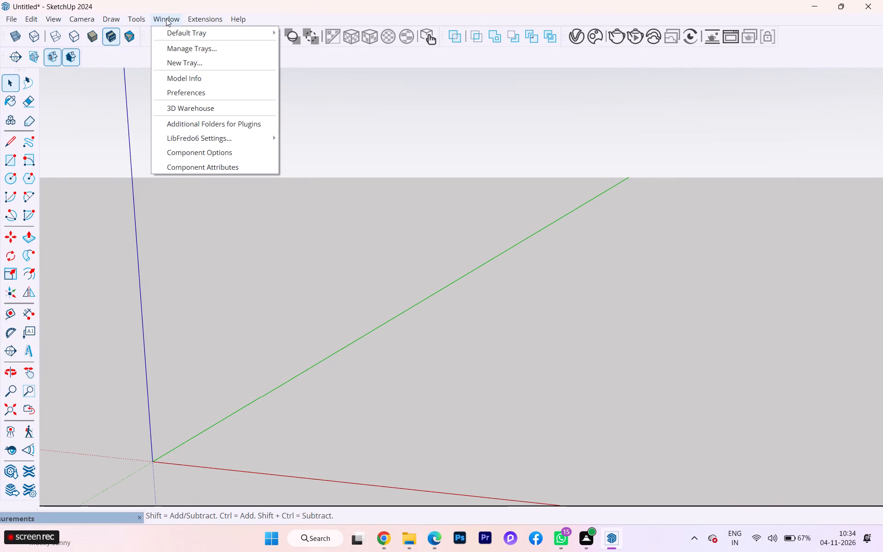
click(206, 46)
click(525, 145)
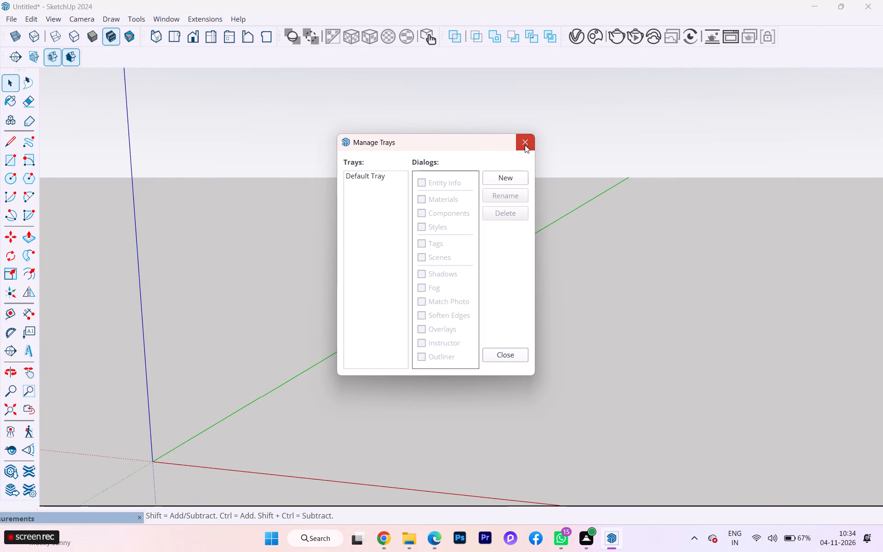
Show the Default Tray.
click(176, 16)
click(190, 36)
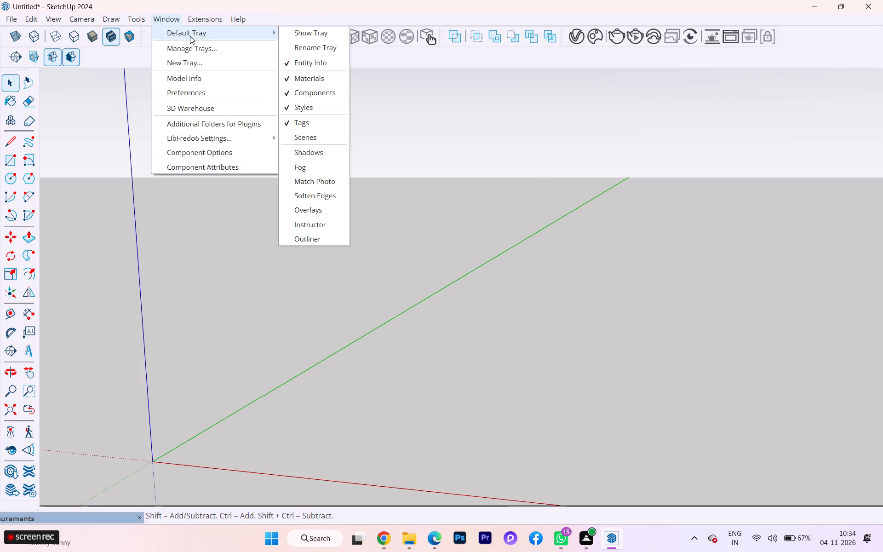
click(318, 35)
Expand the Styles section and open the current style's watermark settings for editing.
scroll(806, 121, up, 3)
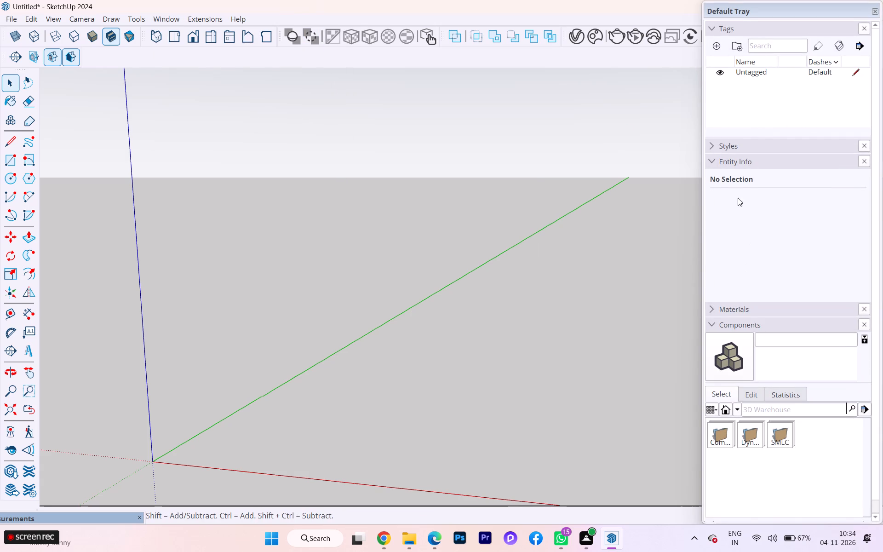
click(711, 149)
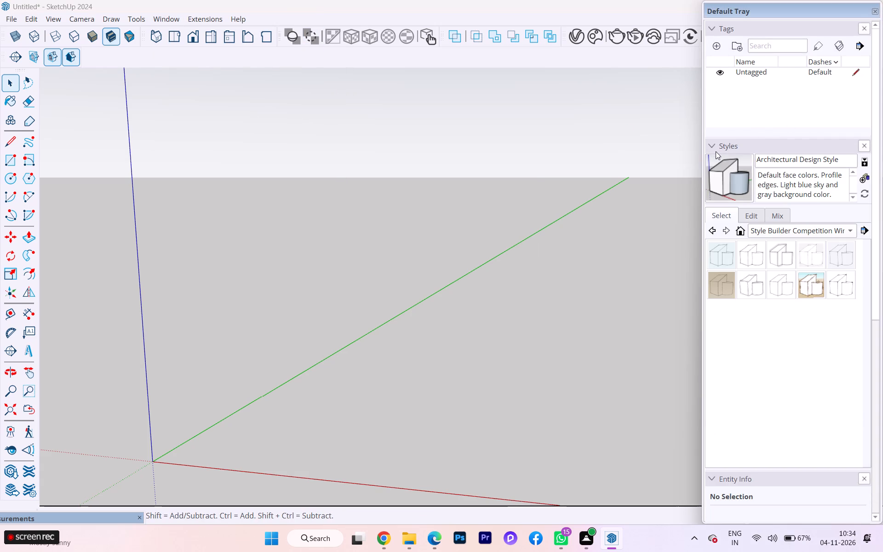
click(753, 215)
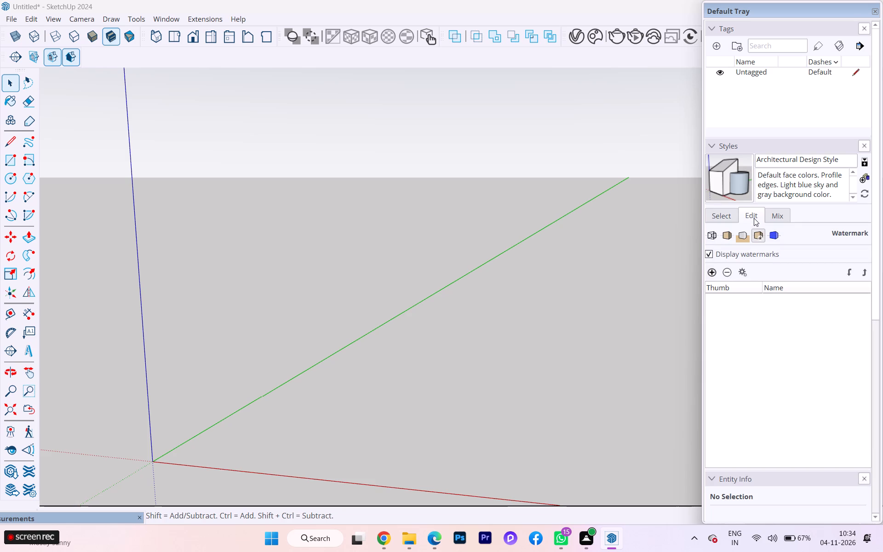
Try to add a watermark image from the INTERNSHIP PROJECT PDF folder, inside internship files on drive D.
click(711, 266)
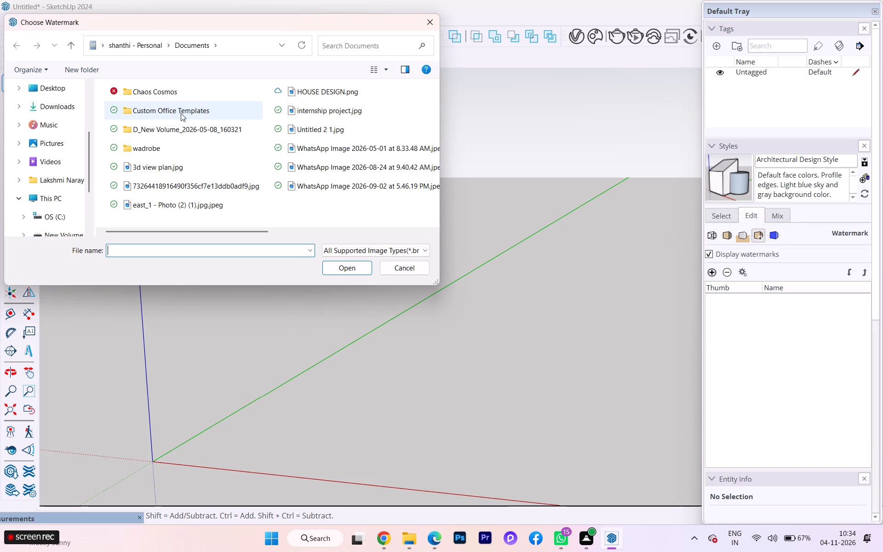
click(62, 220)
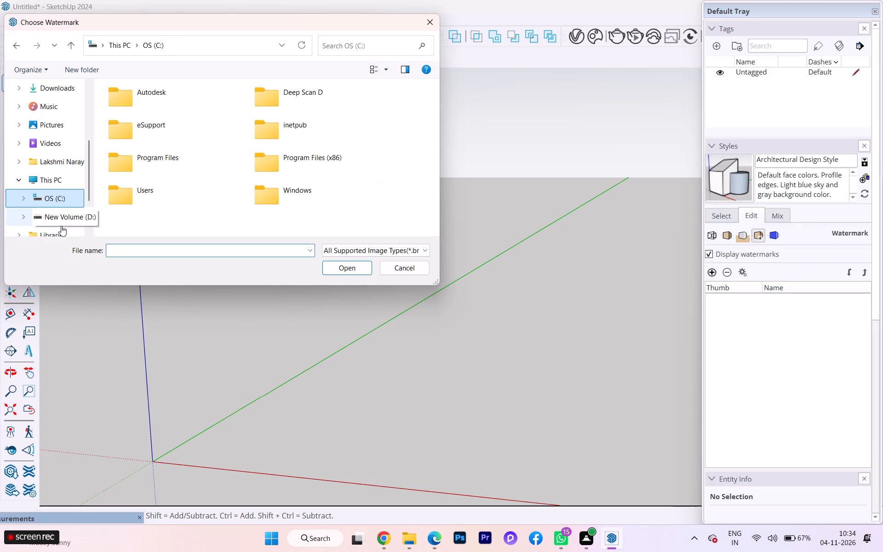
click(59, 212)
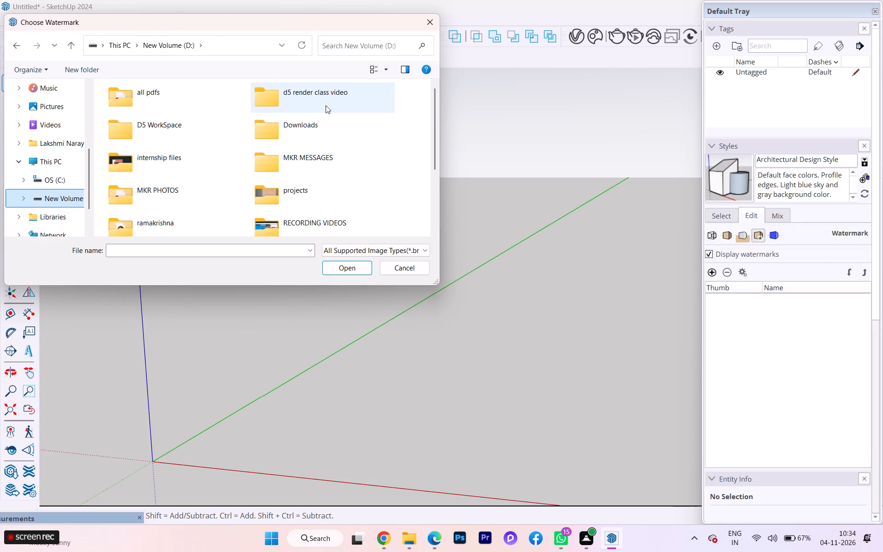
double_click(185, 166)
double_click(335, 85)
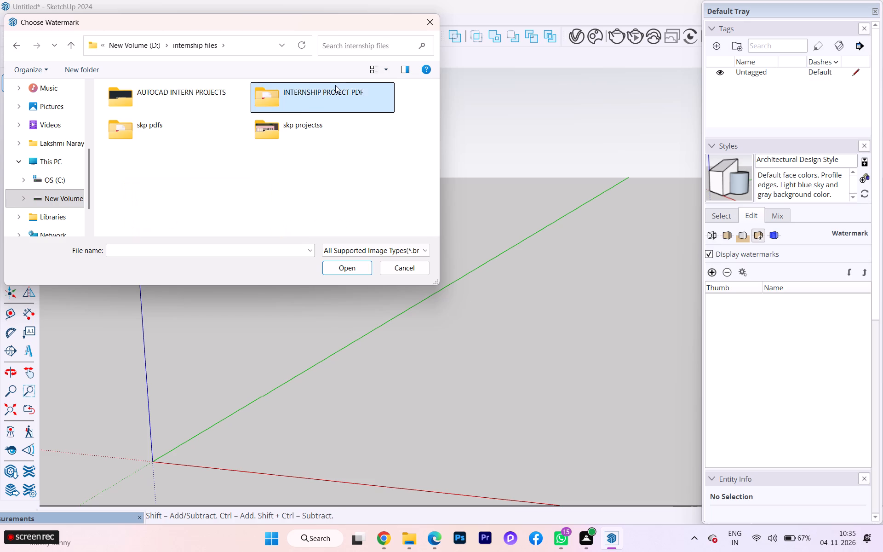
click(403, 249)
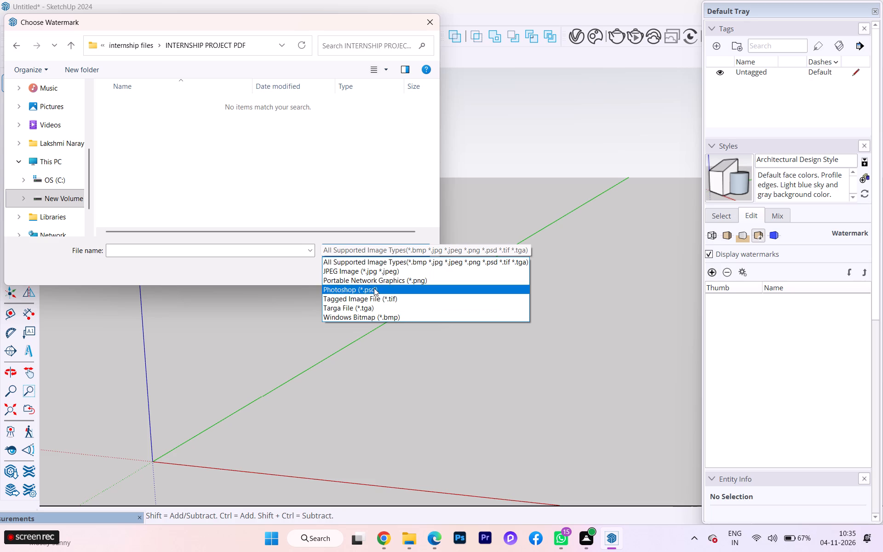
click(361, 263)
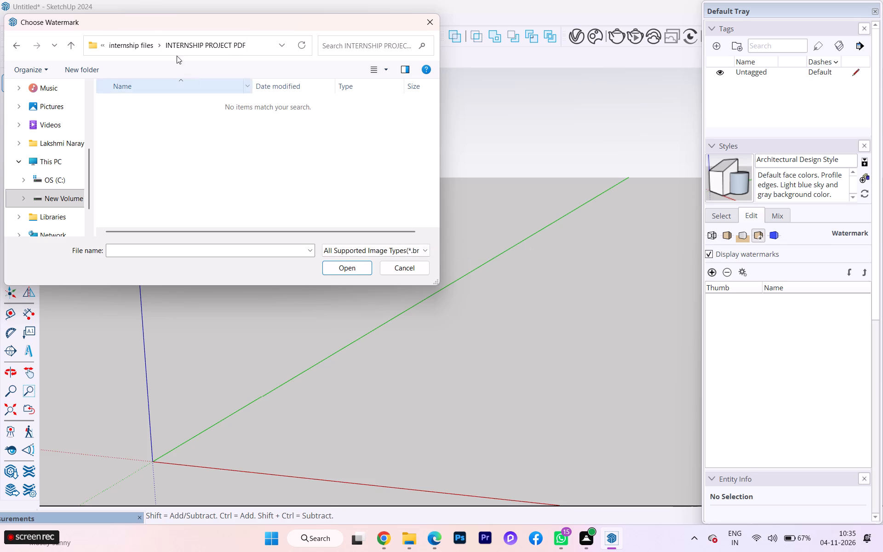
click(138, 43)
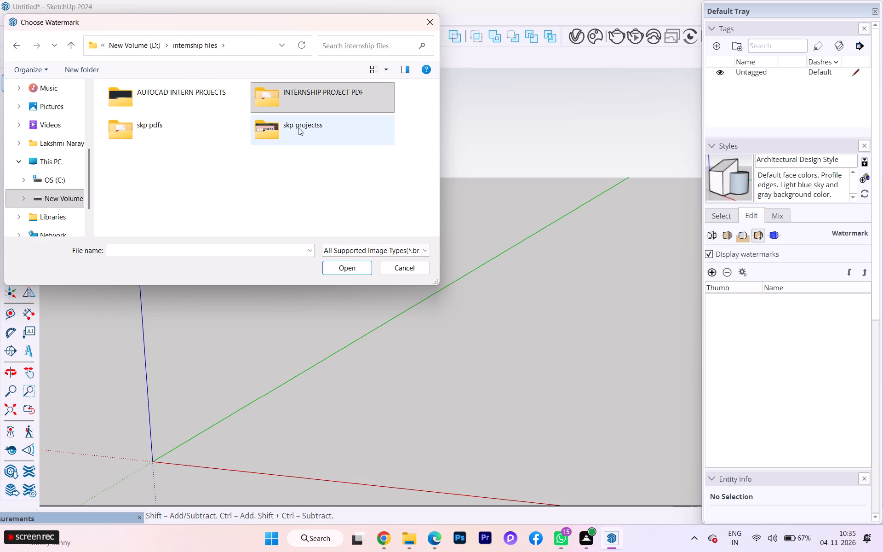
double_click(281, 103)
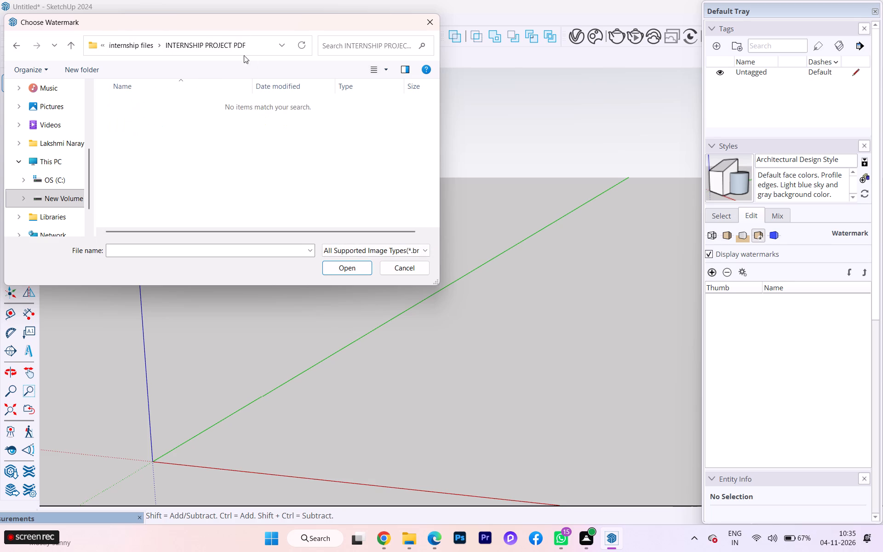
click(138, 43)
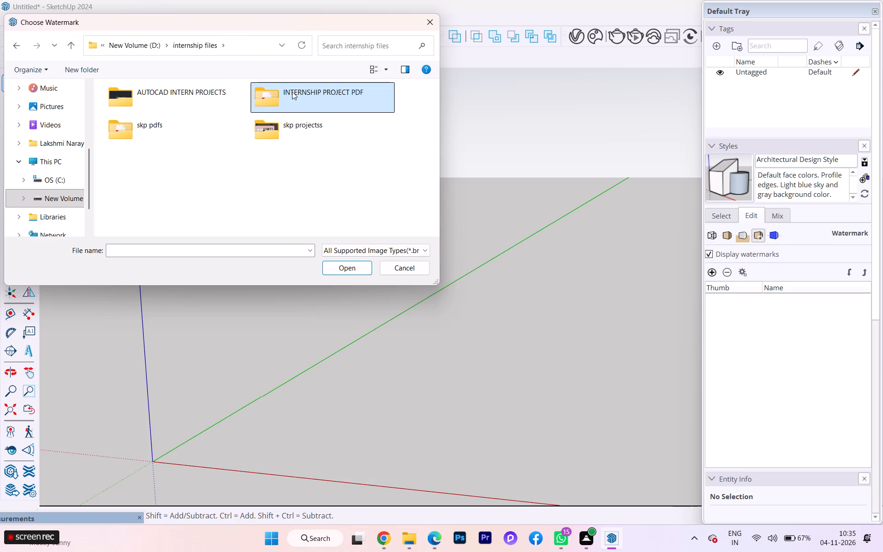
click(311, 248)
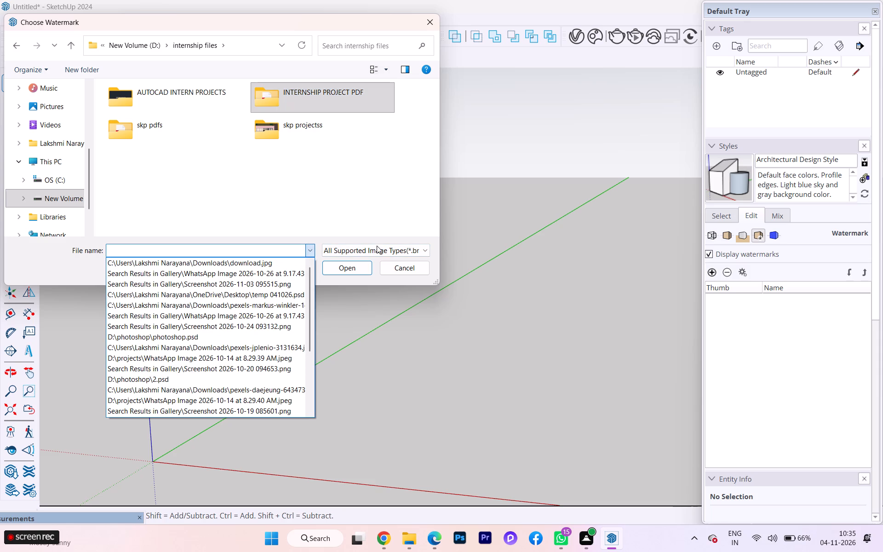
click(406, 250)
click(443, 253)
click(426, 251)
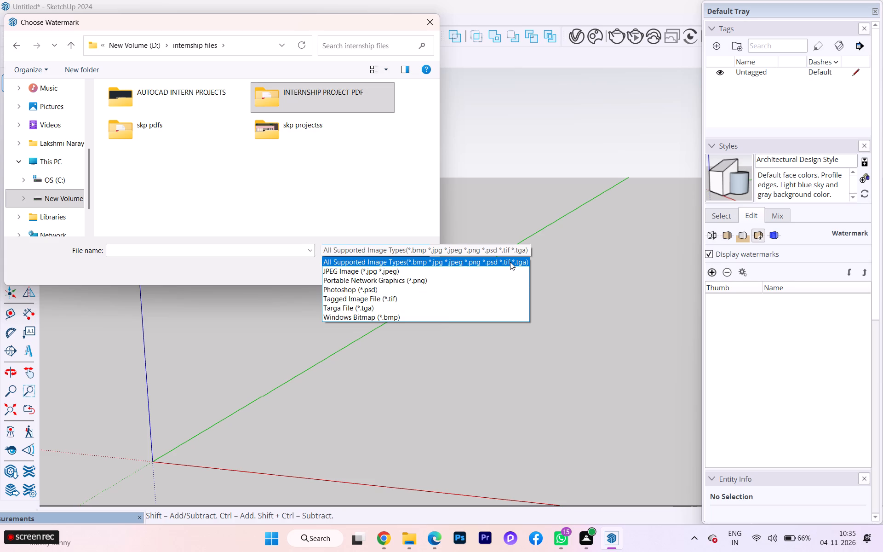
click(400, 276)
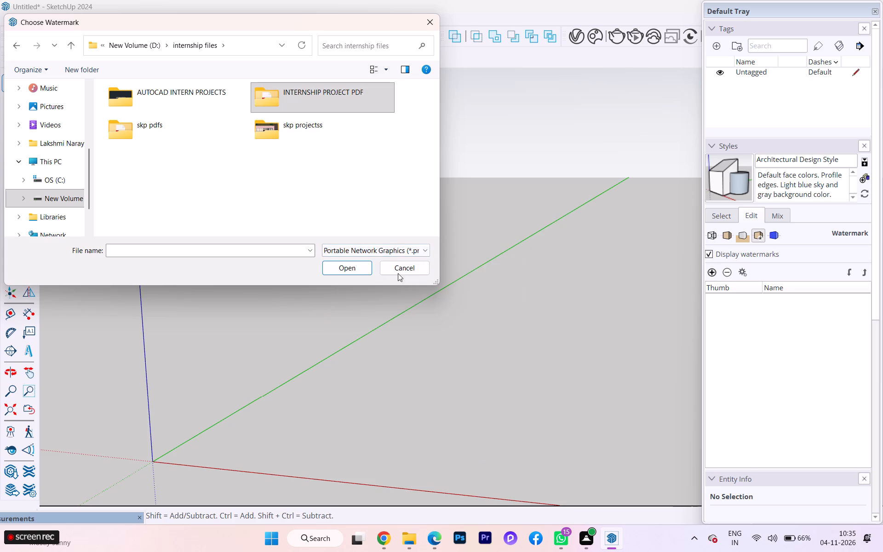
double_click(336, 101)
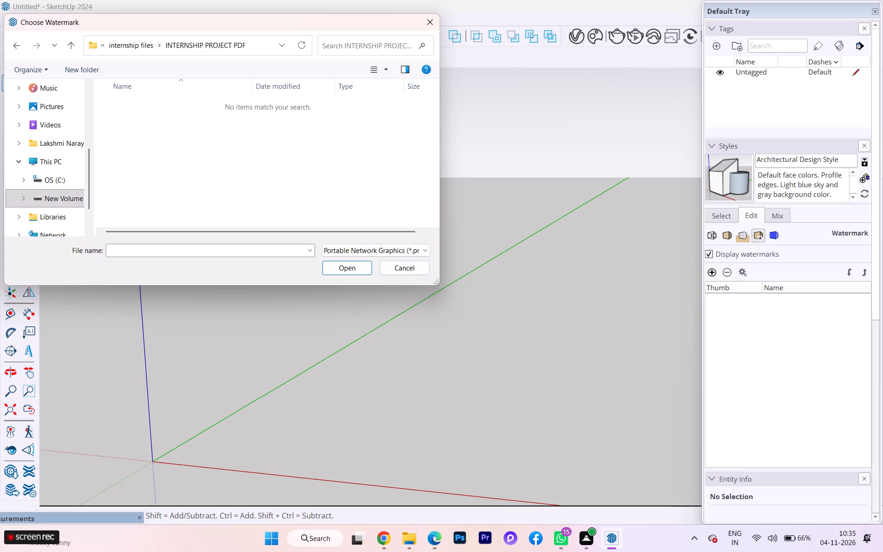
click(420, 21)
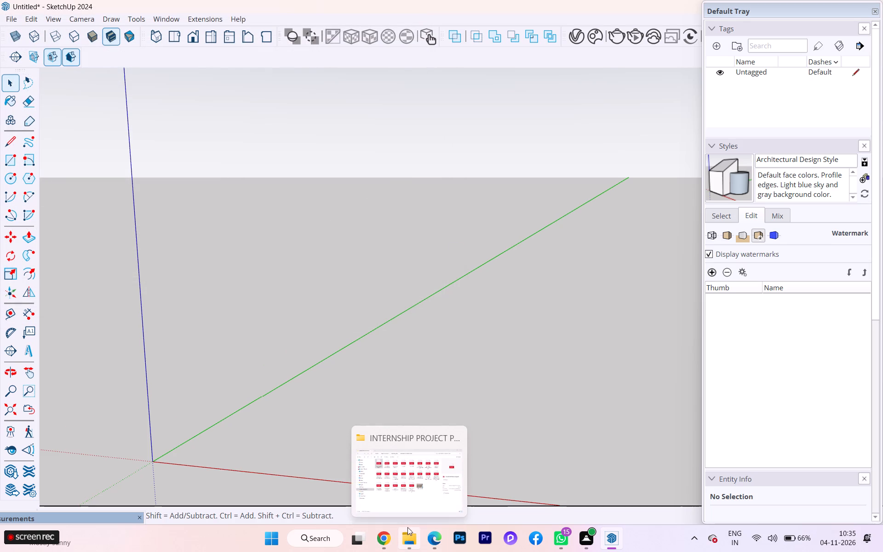
Examine the overall dimensions on the 26x32 house plan PDF from the INTERNSHIP PROJECT PDF folder in Edge, and return to SketchUp.
click(439, 491)
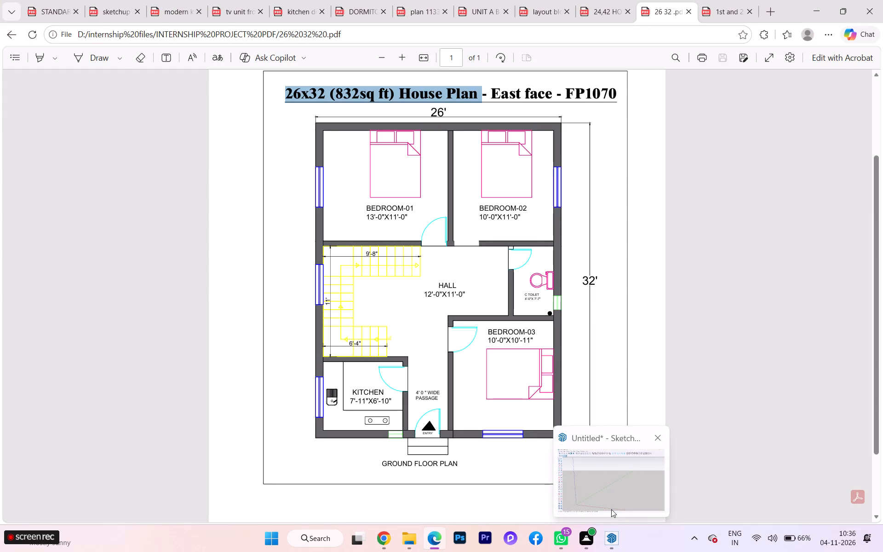
click(591, 464)
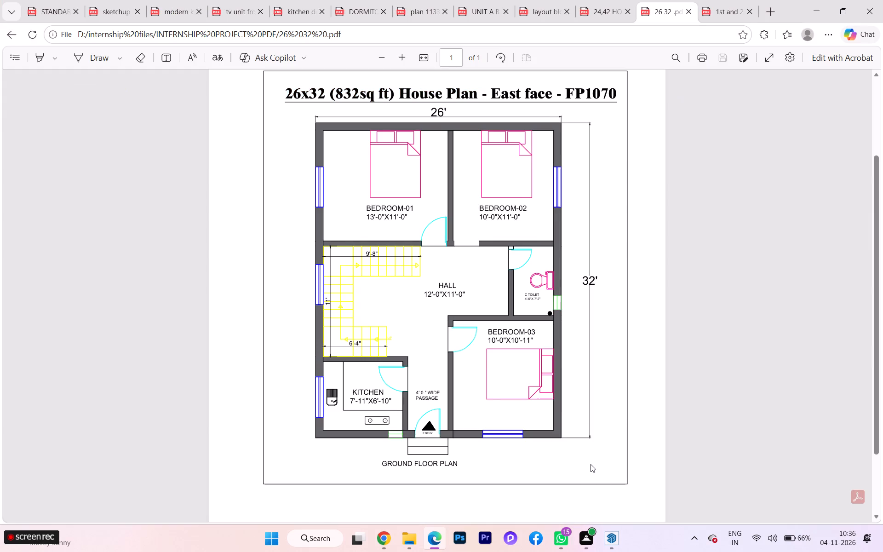
click(618, 484)
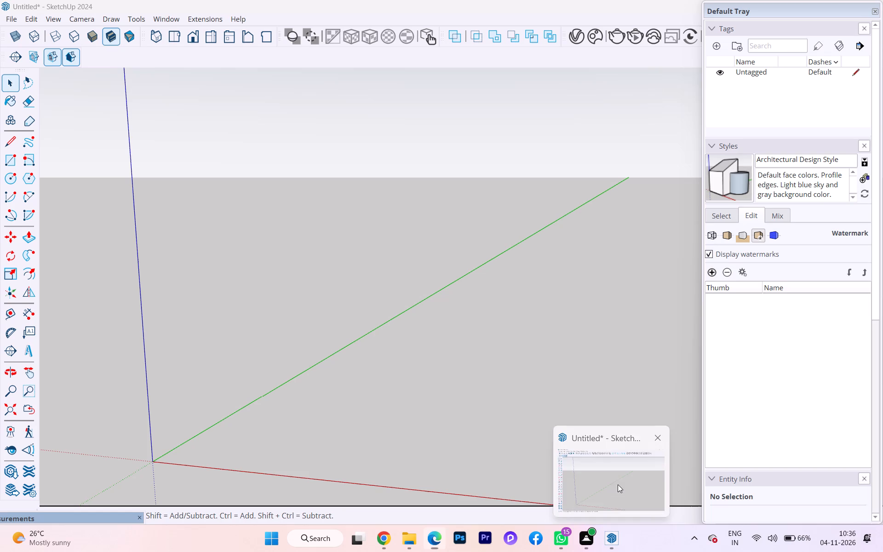
Draw a 26' line parallel to the green axis, starting on the ground near the origin.
key(l)
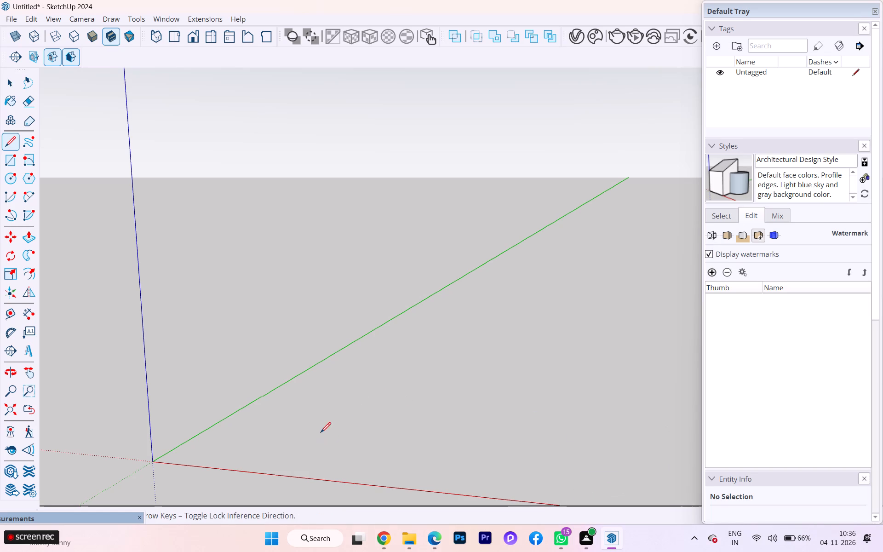
key(Return)
scroll(321, 420, up, 3)
scroll(255, 428, down, 2)
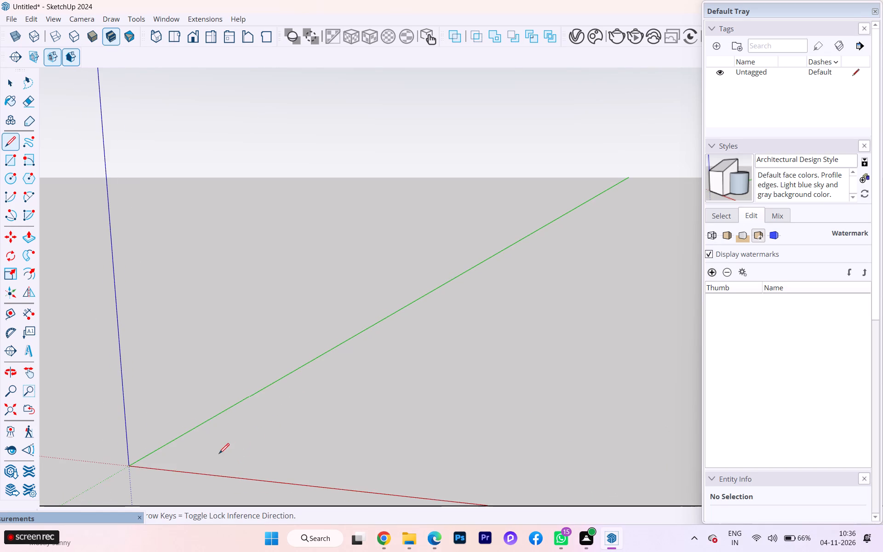
click(219, 454)
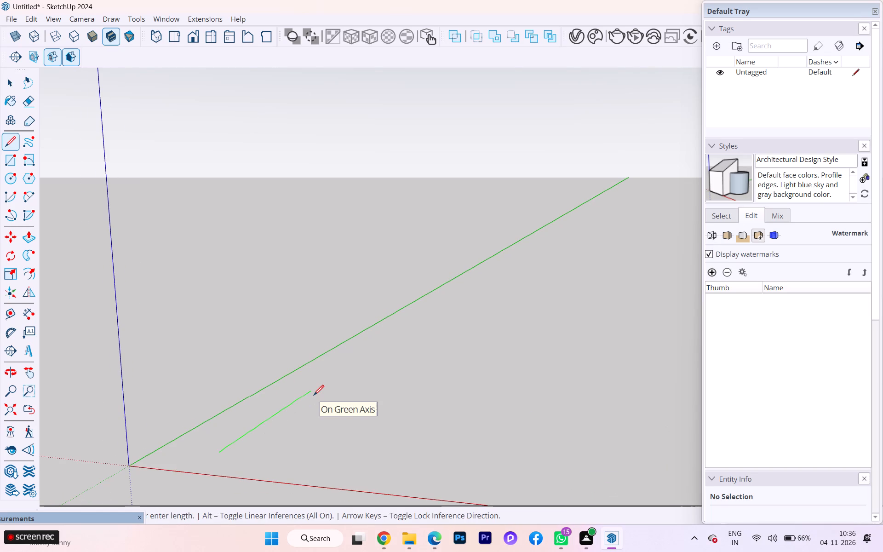
key(Left)
text(26')
key(Return)
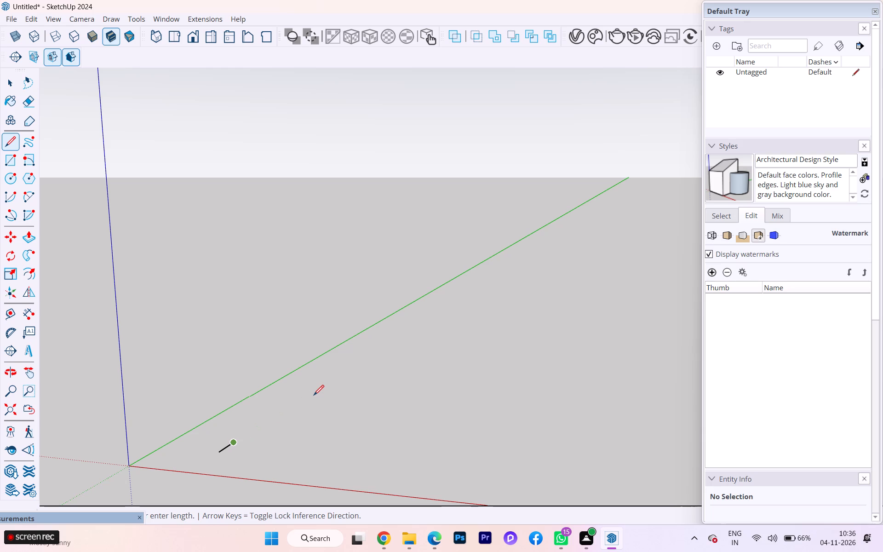
Check the house plan PDF and continue the outline with a 32' line along the red axis from the 26' line's end.
scroll(233, 491, up, 3)
scroll(233, 493, down, 1)
scroll(233, 493, up, 1)
scroll(229, 442, down, 5)
scroll(229, 442, up, 2)
scroll(229, 442, down, 3)
scroll(229, 442, up, 3)
scroll(229, 442, down, 3)
scroll(229, 442, up, 9)
scroll(235, 443, down, 1)
scroll(235, 443, up, 8)
scroll(235, 443, down, 2)
scroll(235, 443, up, 1)
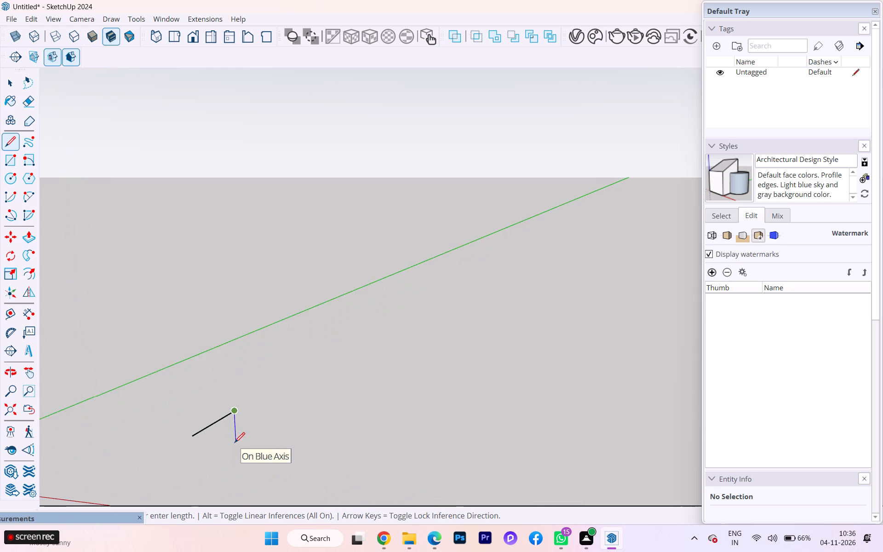
scroll(235, 443, down, 1)
scroll(235, 443, up, 2)
scroll(235, 443, down, 3)
scroll(235, 443, up, 5)
key(alt+Tab)
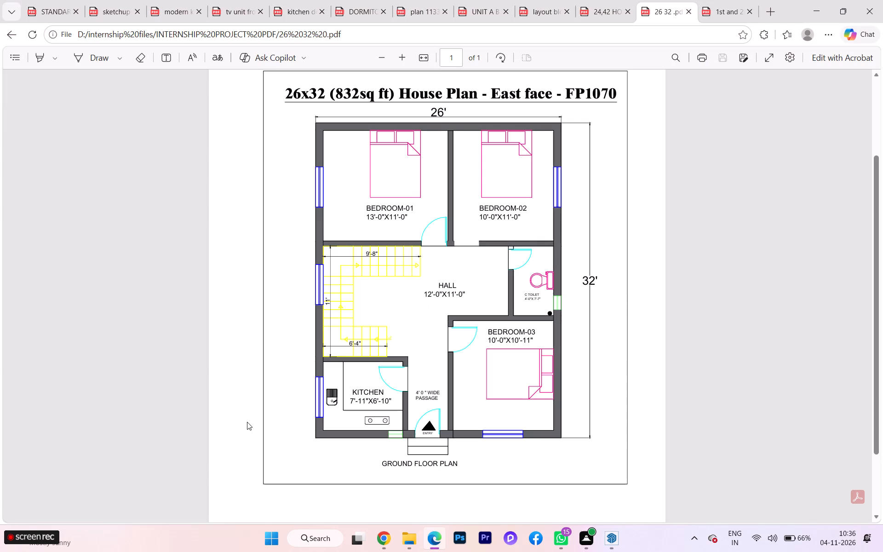
key(alt+Tab)
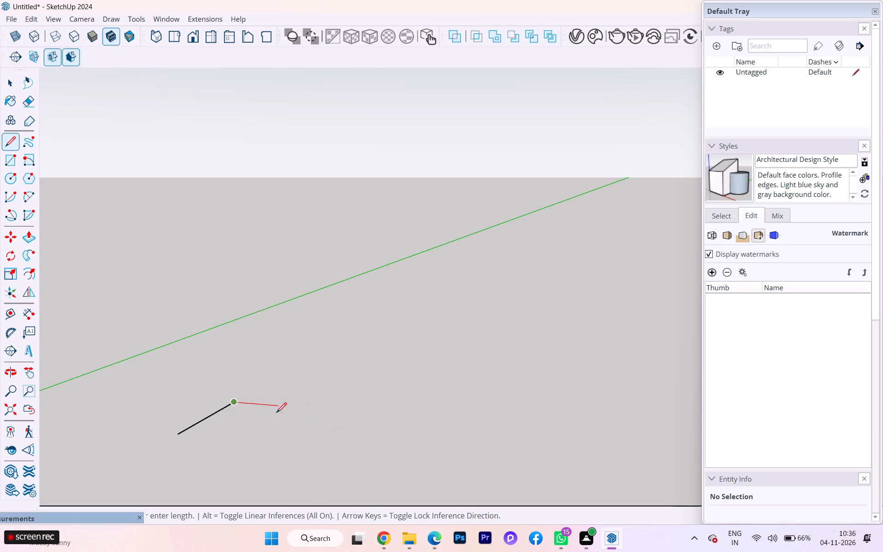
key(Right)
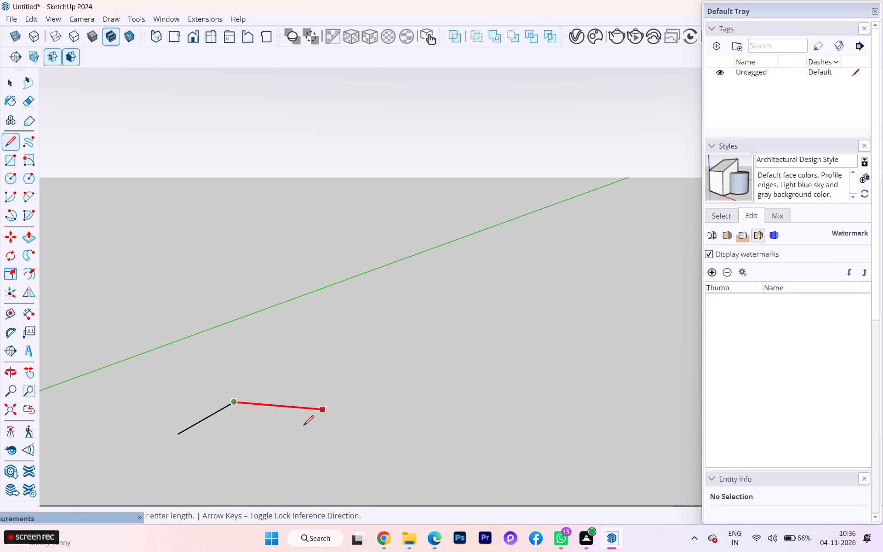
text(32')
key(Return)
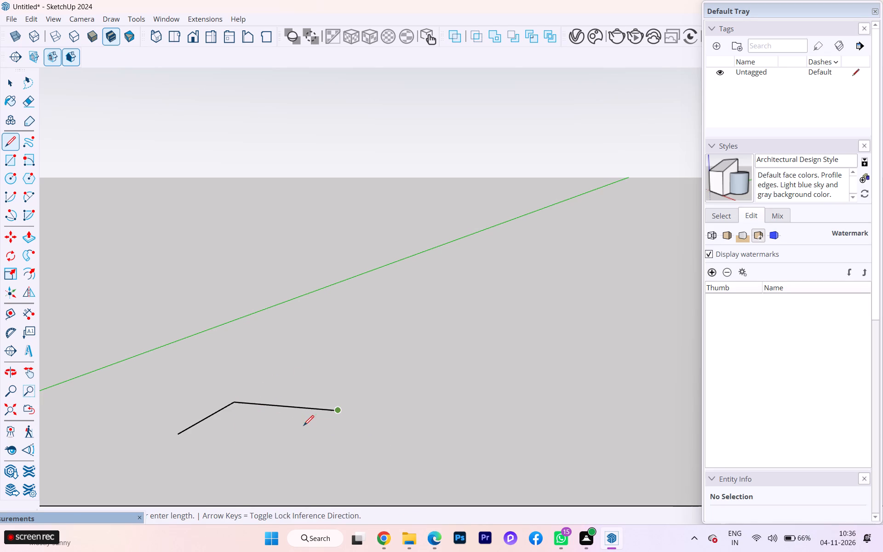
Check the house plan PDF and continue the outline with a 26' line along the green axis from the 32' line's end.
scroll(316, 458, down, 2)
middle_drag(321, 467, 214, 551)
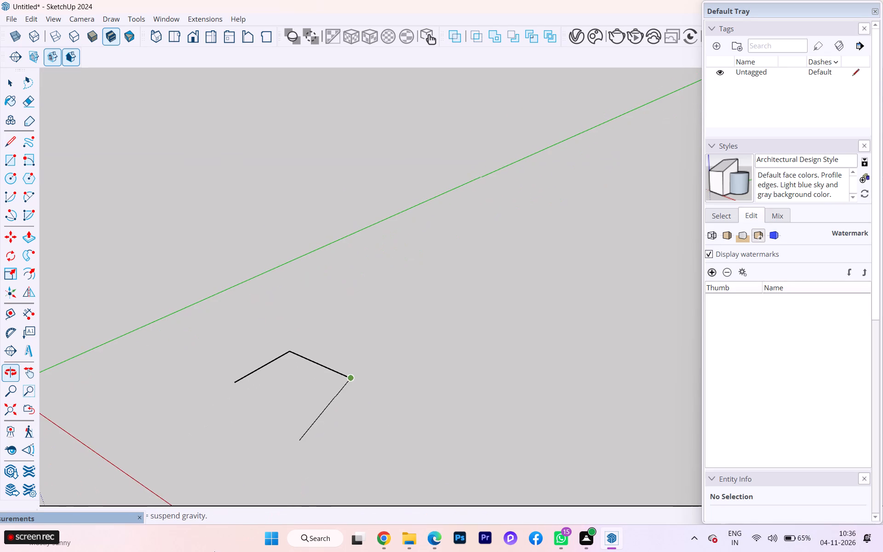
key(Left)
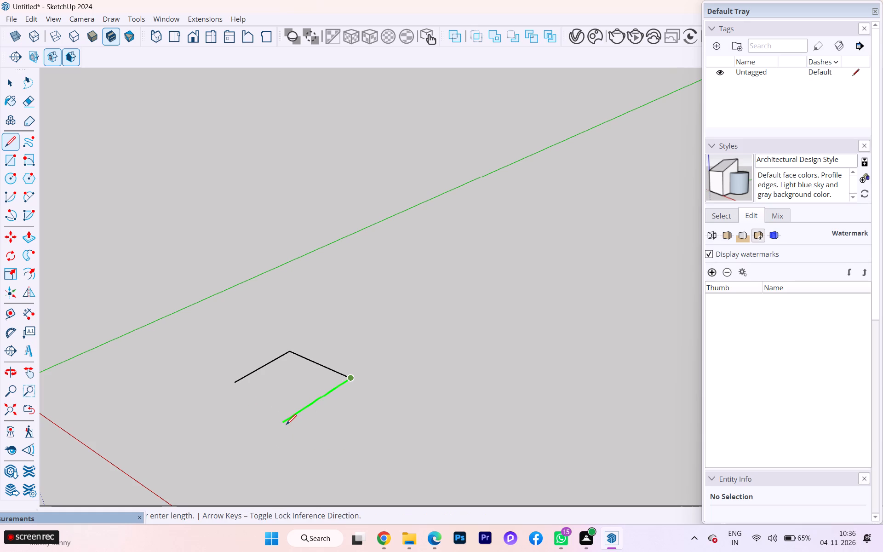
key(alt+Tab)
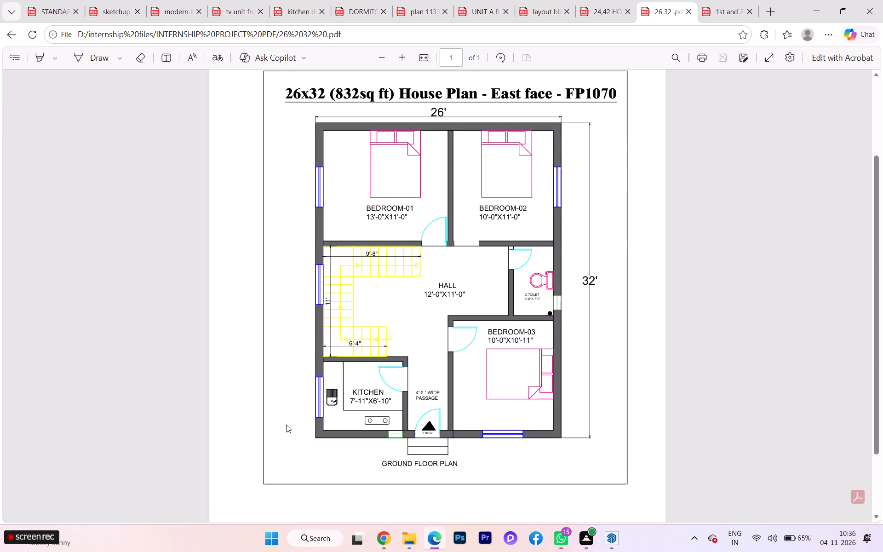
key(alt+Tab)
key(alt+Tab)
key(alt+Tab)
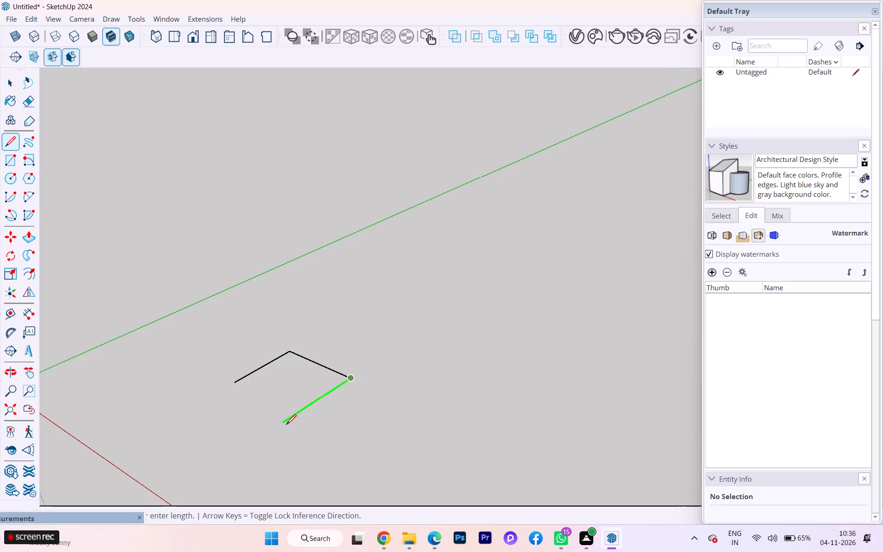
key(alt+Tab)
key(alt+Tab)
text(26')
key(Return)
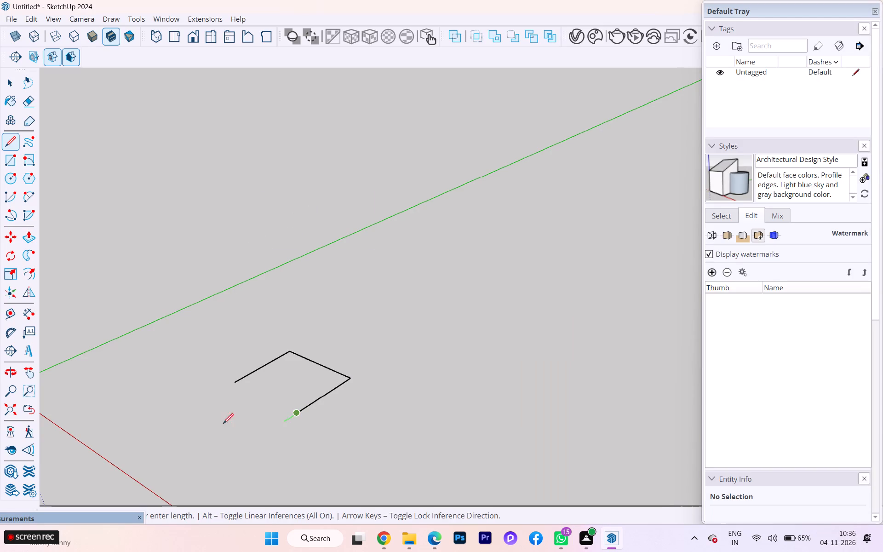
Close the rectangular house outline along the red axis, back to the starting point of the first 26' line.
scroll(248, 381, up, 1)
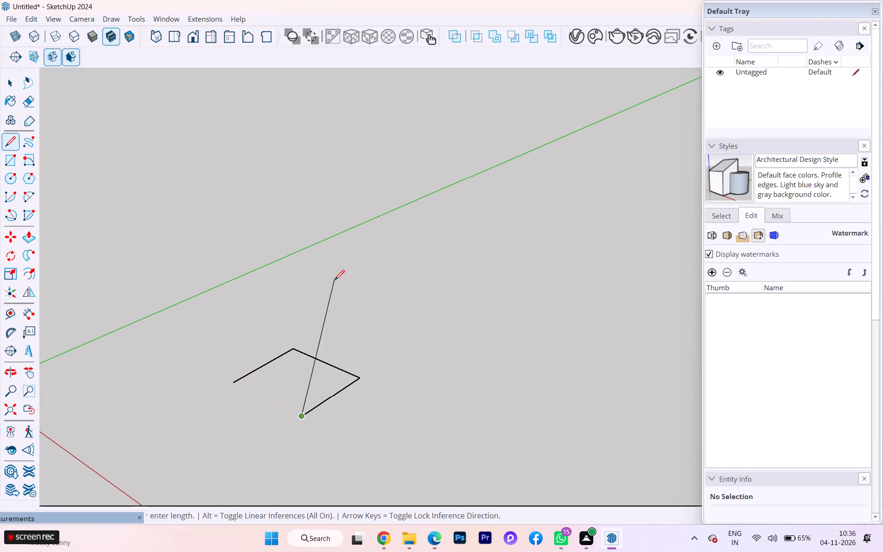
key(Right)
click(238, 384)
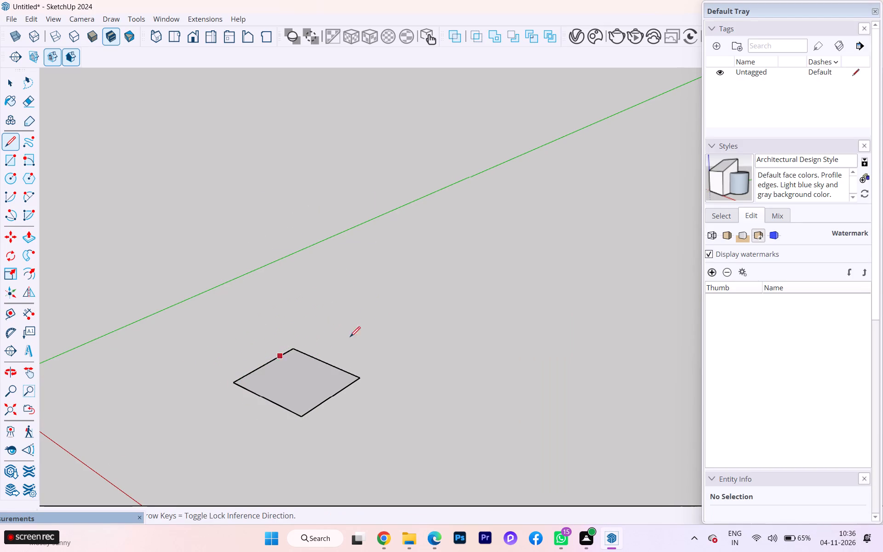
Offset the outline face inward by 9" to form the outer wall thickness.
click(18, 80)
scroll(406, 516, down, 1)
middle_drag(406, 516, 324, 546)
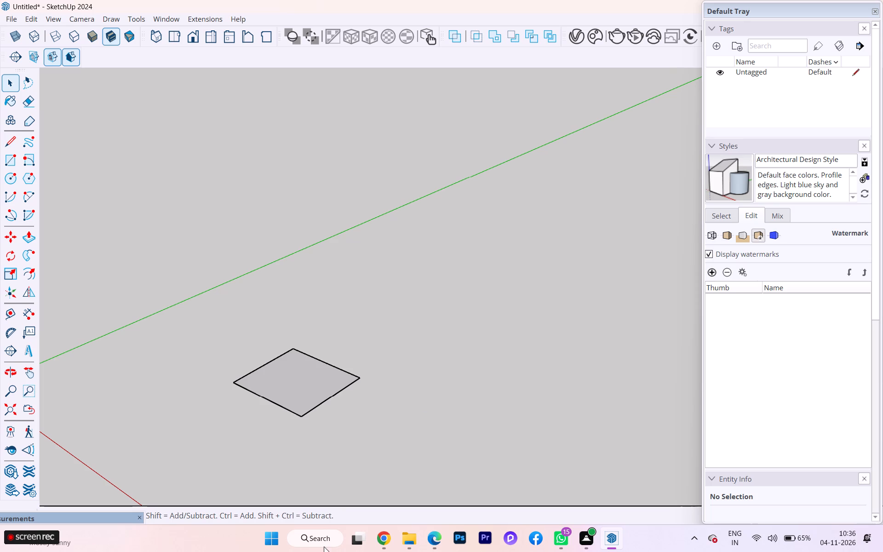
middle_drag(324, 546, 325, 542)
middle_drag(390, 388, 305, 498)
scroll(360, 316, up, 6)
middle_drag(379, 338, 275, 358)
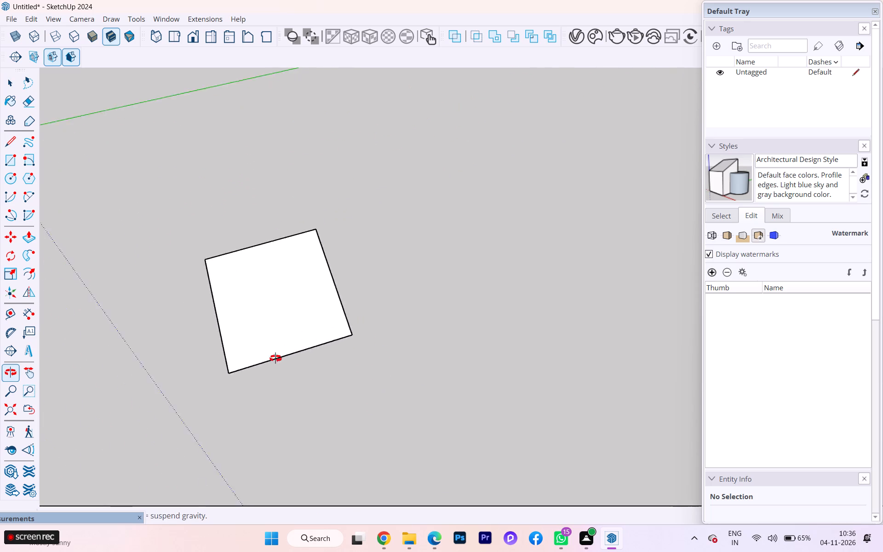
middle_drag(275, 358, 229, 358)
scroll(270, 333, down, 2)
scroll(268, 279, up, 4)
click(281, 285)
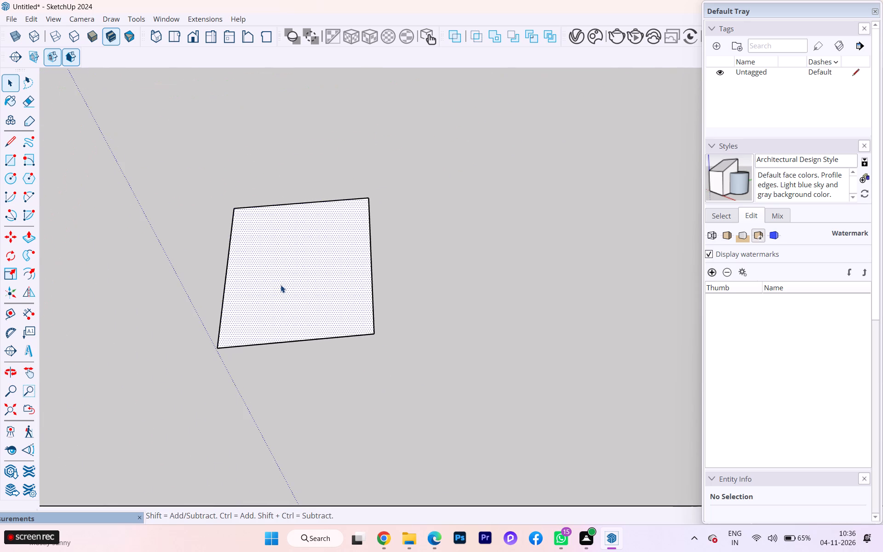
scroll(275, 294, up, 4)
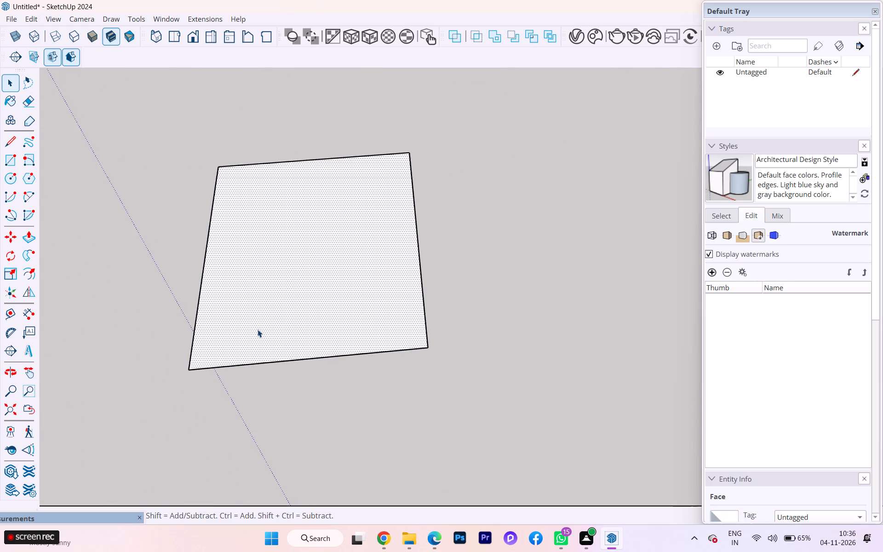
key(f)
click(208, 324)
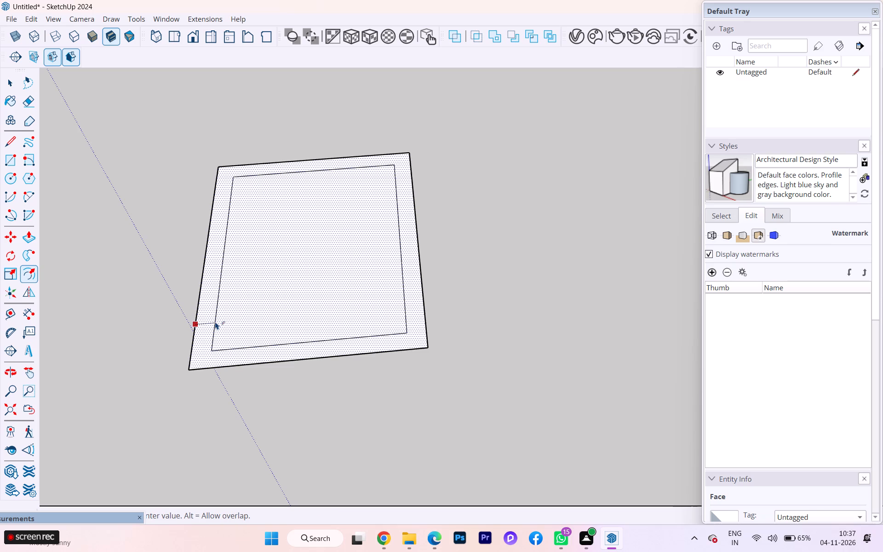
key(9)
key(Return)
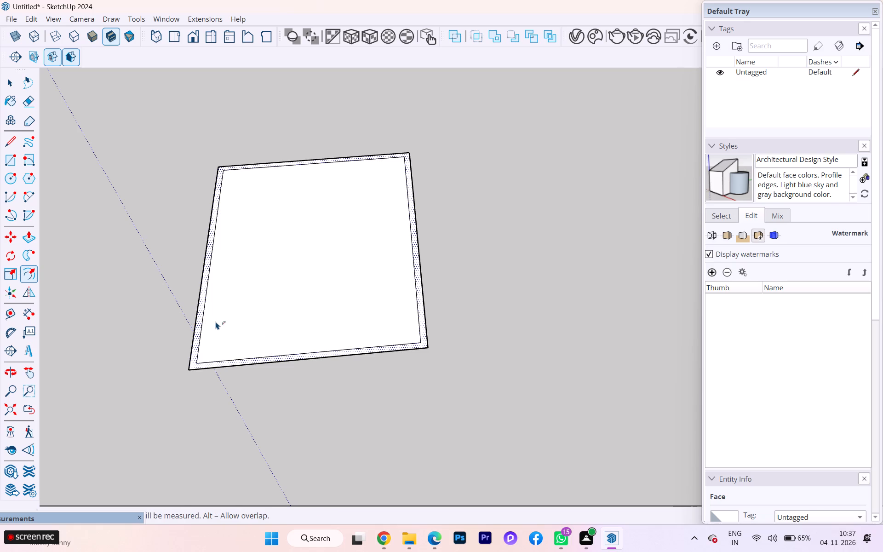
scroll(231, 339, up, 3)
key(space)
scroll(184, 382, up, 1)
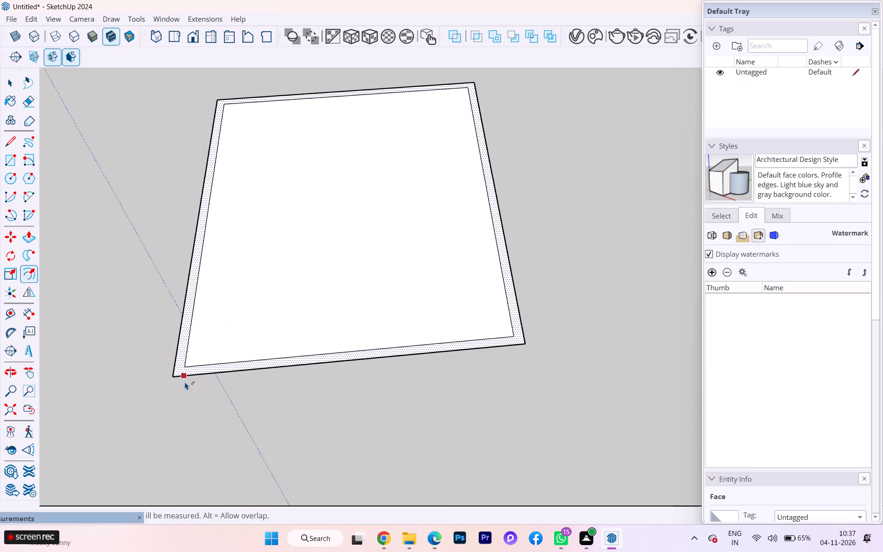
key(Escape)
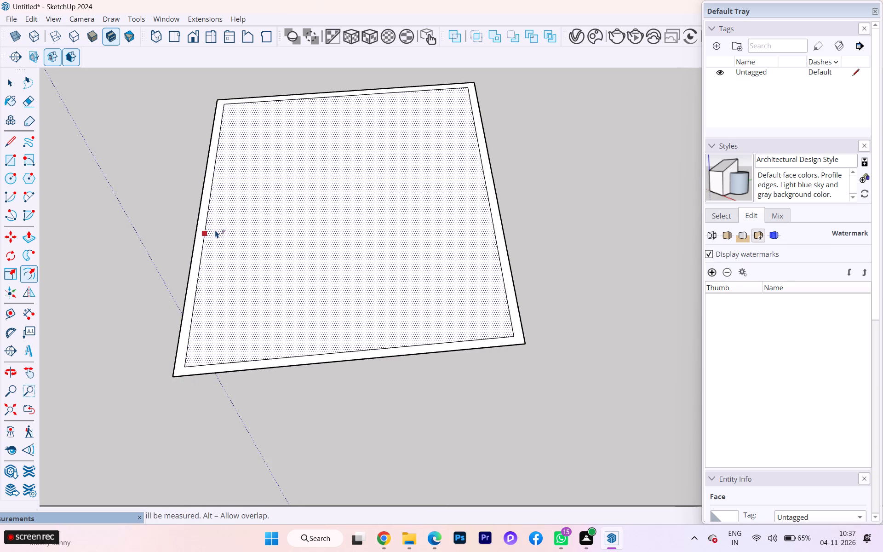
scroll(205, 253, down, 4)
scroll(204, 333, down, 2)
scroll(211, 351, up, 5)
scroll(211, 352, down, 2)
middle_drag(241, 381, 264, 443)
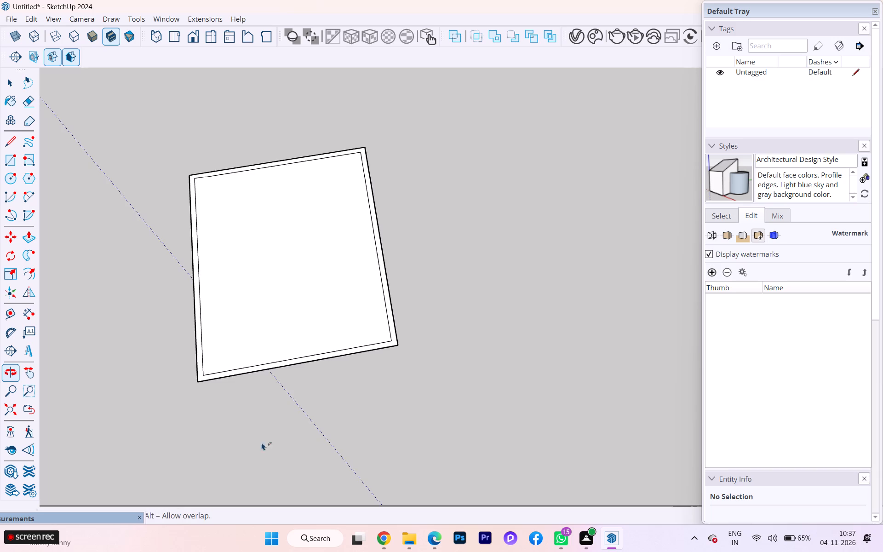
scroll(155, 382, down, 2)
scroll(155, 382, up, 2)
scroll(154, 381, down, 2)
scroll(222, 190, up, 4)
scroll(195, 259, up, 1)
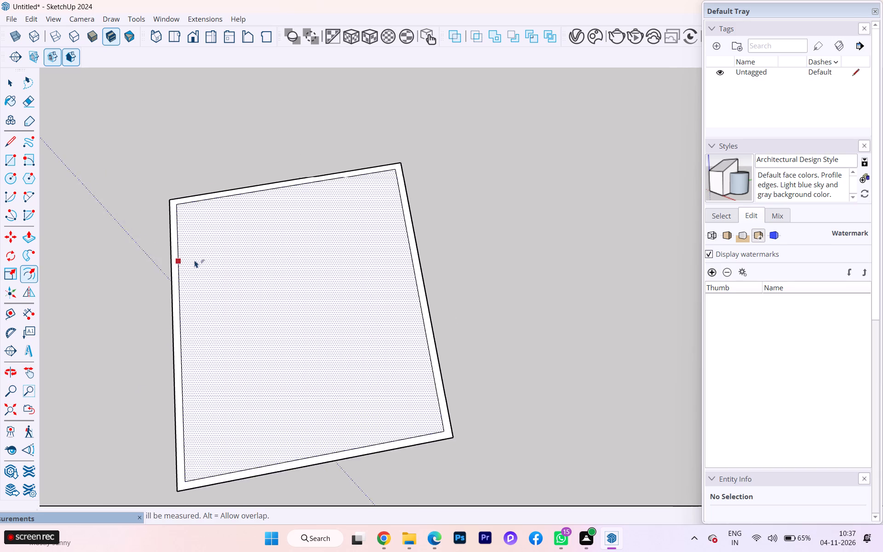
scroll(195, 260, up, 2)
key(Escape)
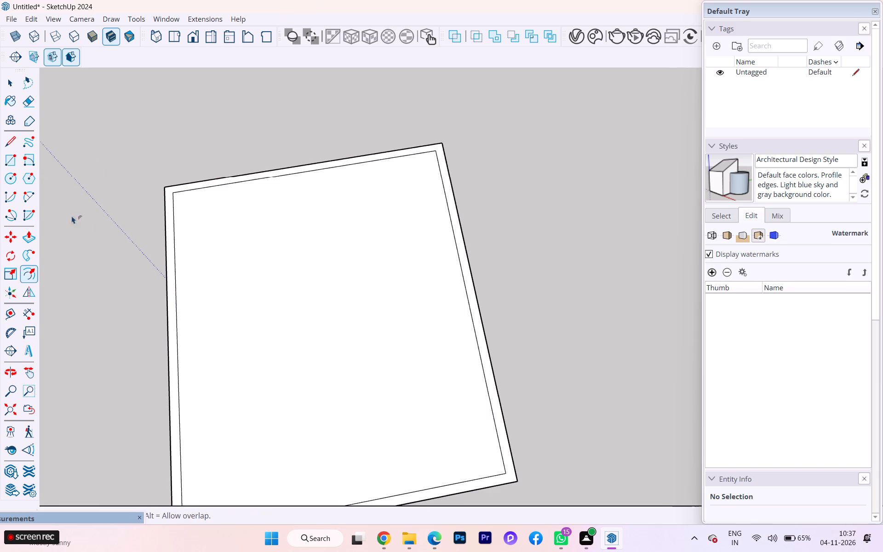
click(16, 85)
Check the house plan PDF and place a freehand guide off the far inner 26' wall edge, locked to the blue axis.
key(alt+Tab)
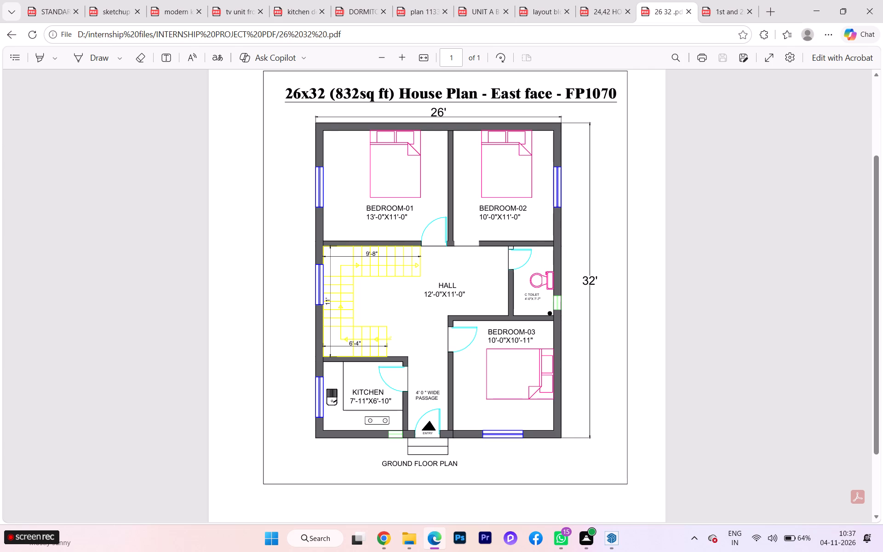
key(alt+Tab)
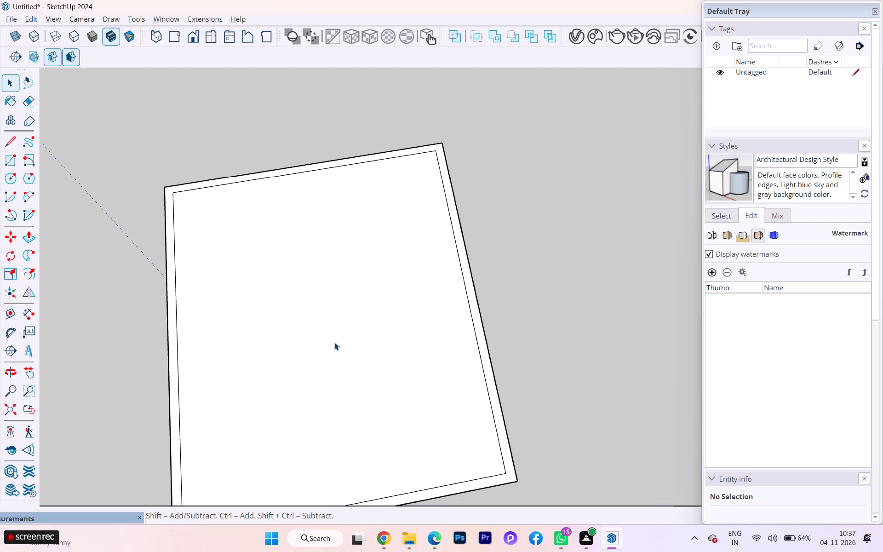
key(t)
click(298, 174)
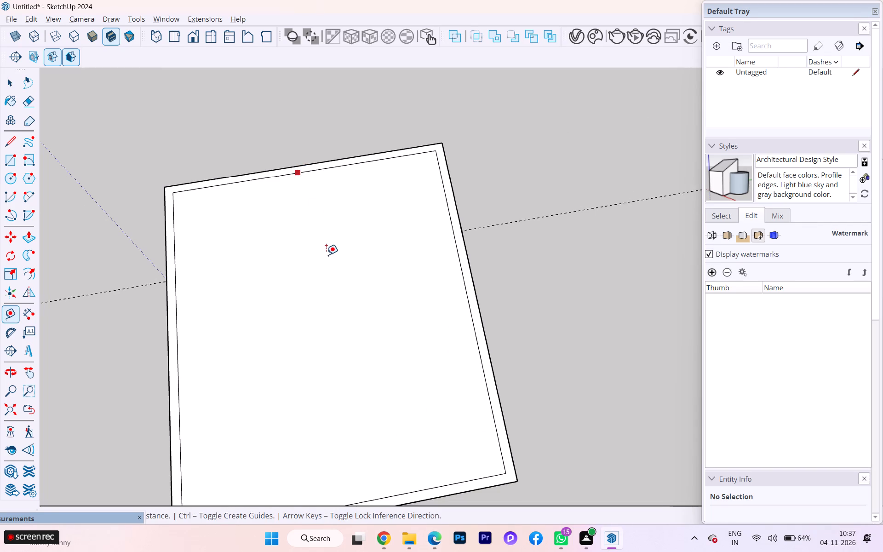
key(Up)
drag(318, 222, 335, 252)
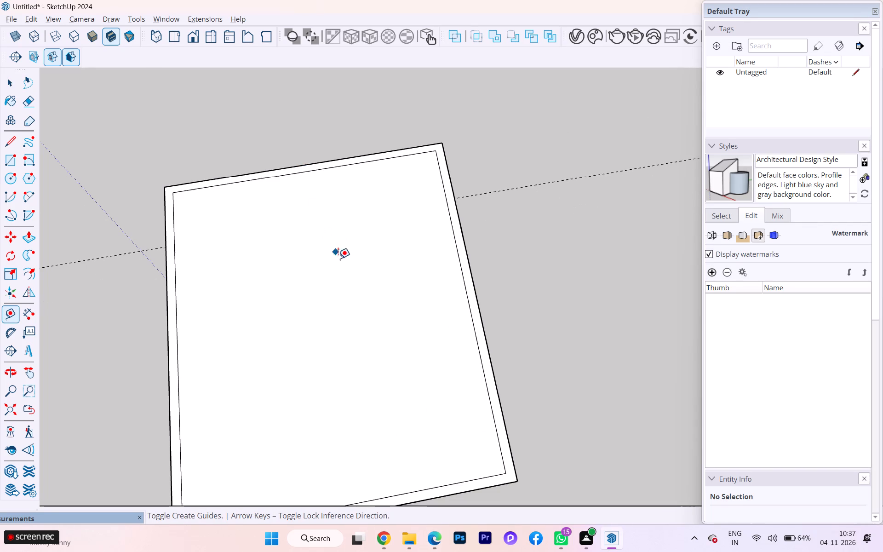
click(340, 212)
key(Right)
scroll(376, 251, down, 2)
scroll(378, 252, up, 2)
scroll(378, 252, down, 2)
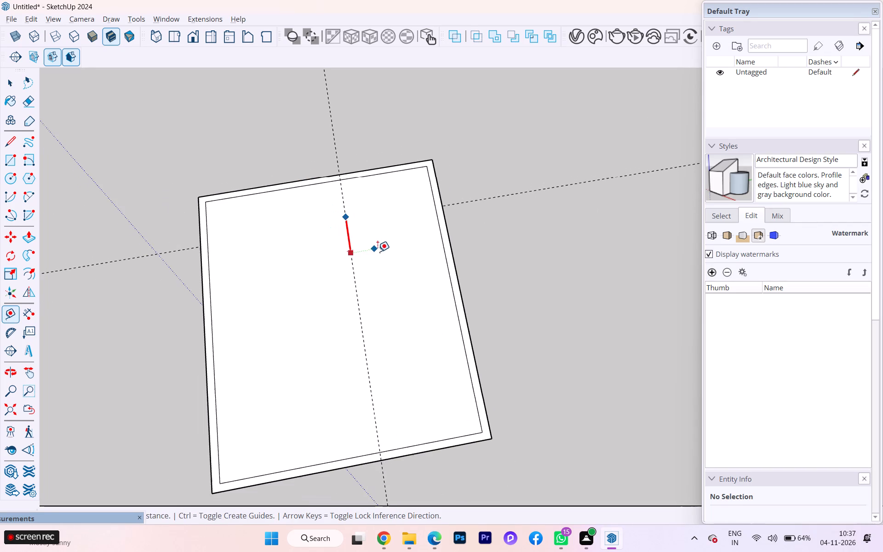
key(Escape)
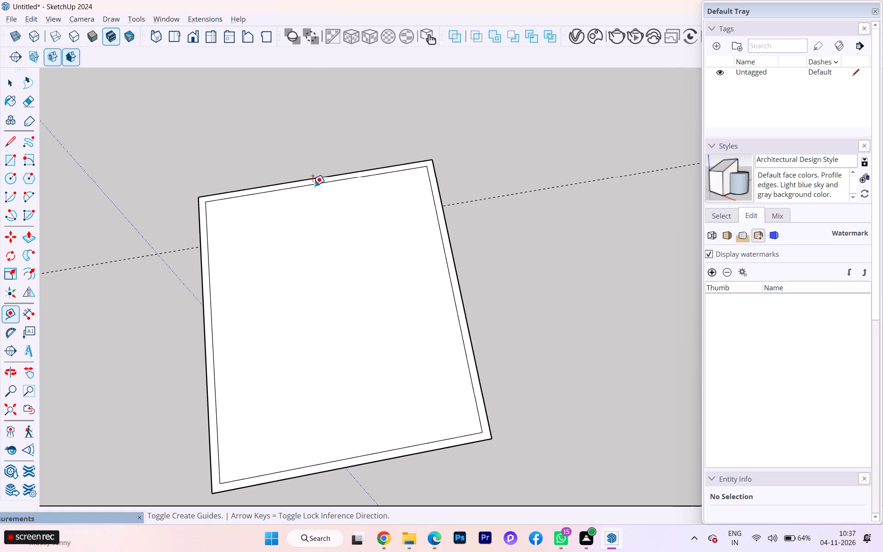
Mark the bedroom partition with parallel guides 11' inside the far inner 26' wall edge and 4.5" beyond that, consulting the plan PDF.
click(313, 183)
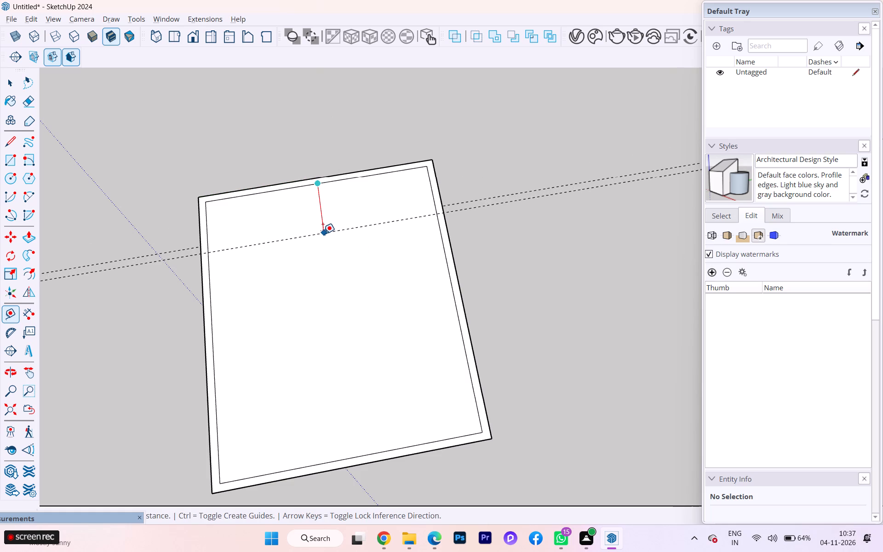
key(Right)
text(11')
key(Return)
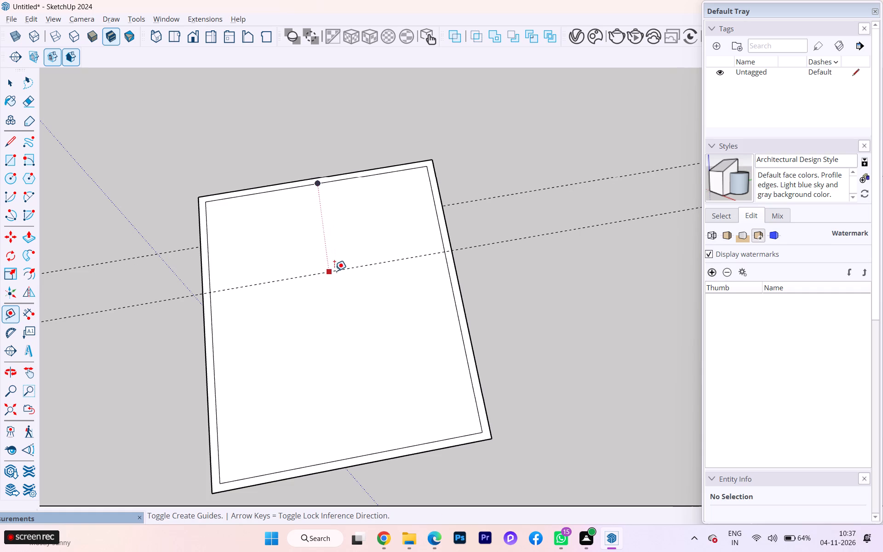
click(334, 271)
key(Escape)
click(286, 279)
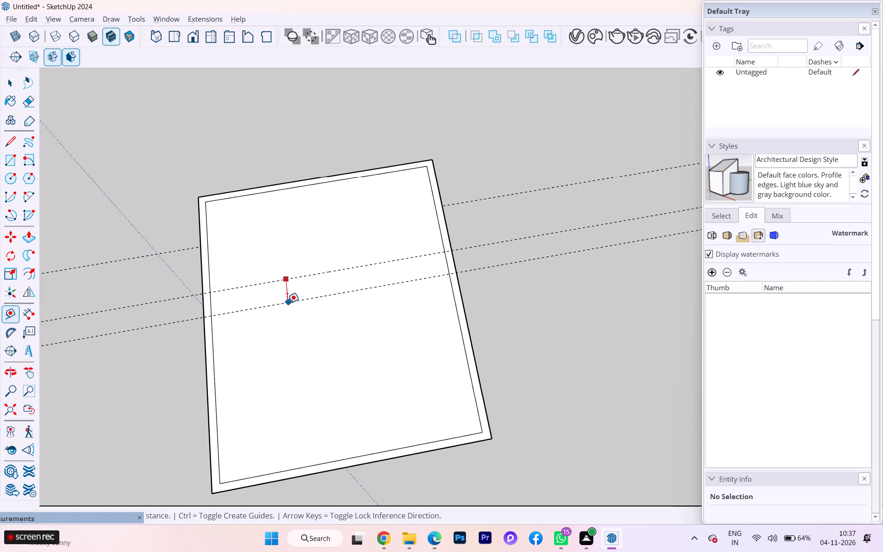
key(alt+Tab)
key(alt+Tab)
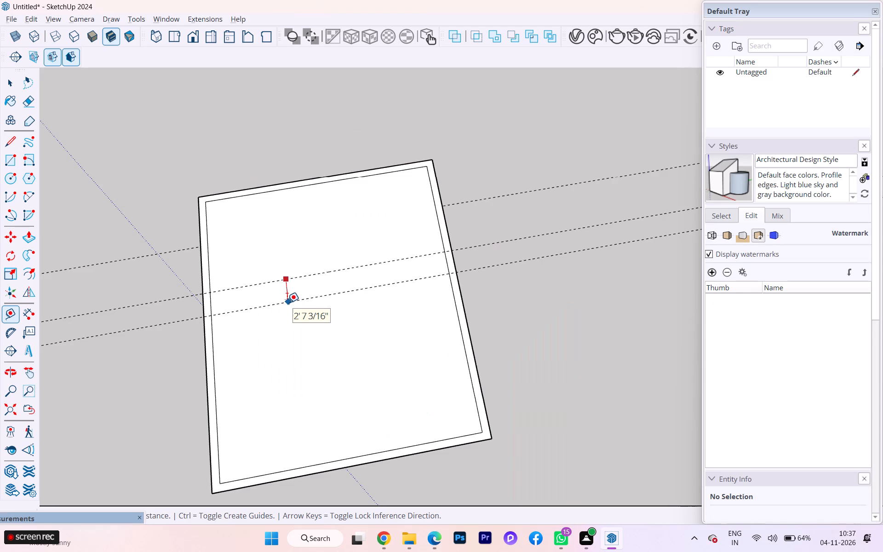
text(4.5)
key(Return)
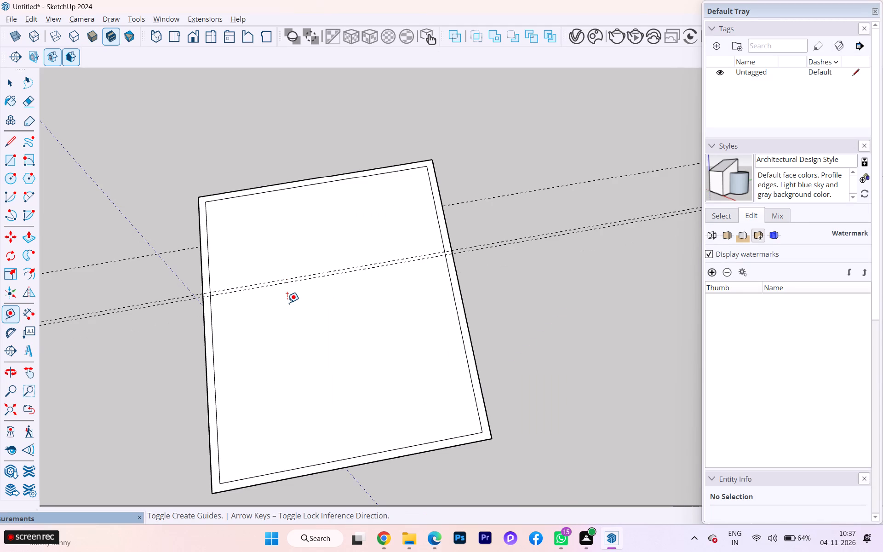
Mark the kitchen partition with parallel guides 6'10" inside the near inner 26' wall edge and 4.5" beyond that, consulting the plan PDF.
click(287, 471)
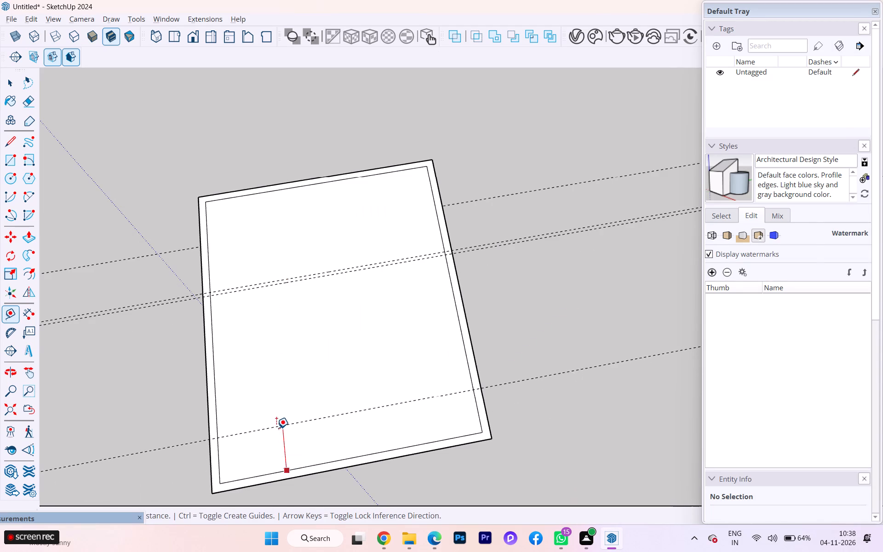
key(alt+Tab)
key(alt+Tab)
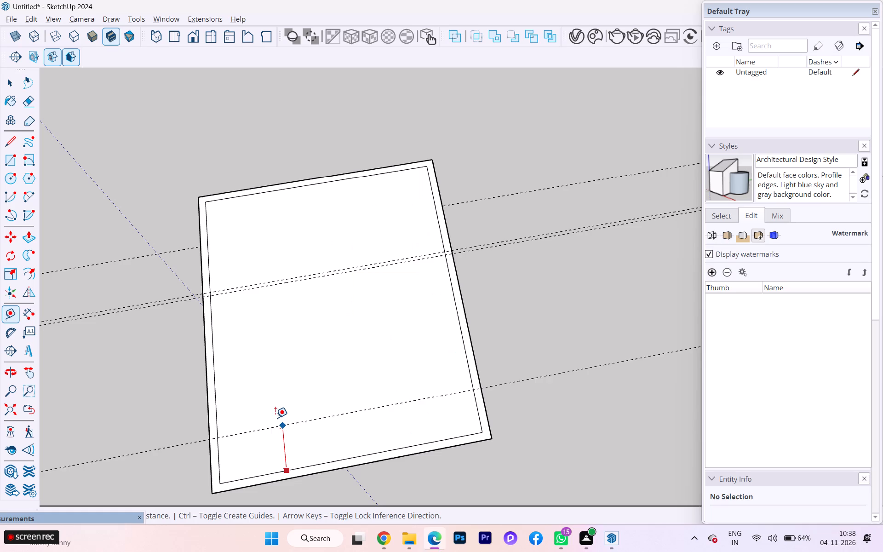
text(6'10)
key(Return)
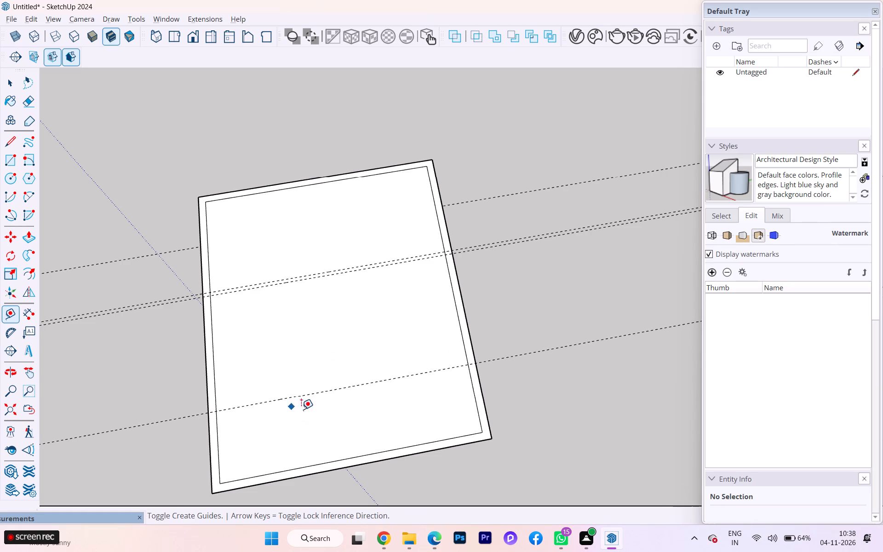
click(310, 394)
key(alt+Tab)
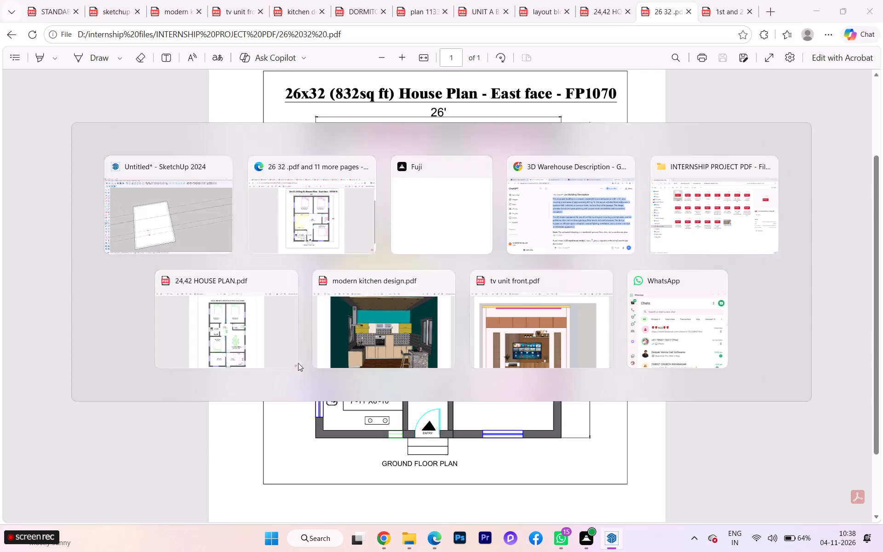
key(alt+Tab)
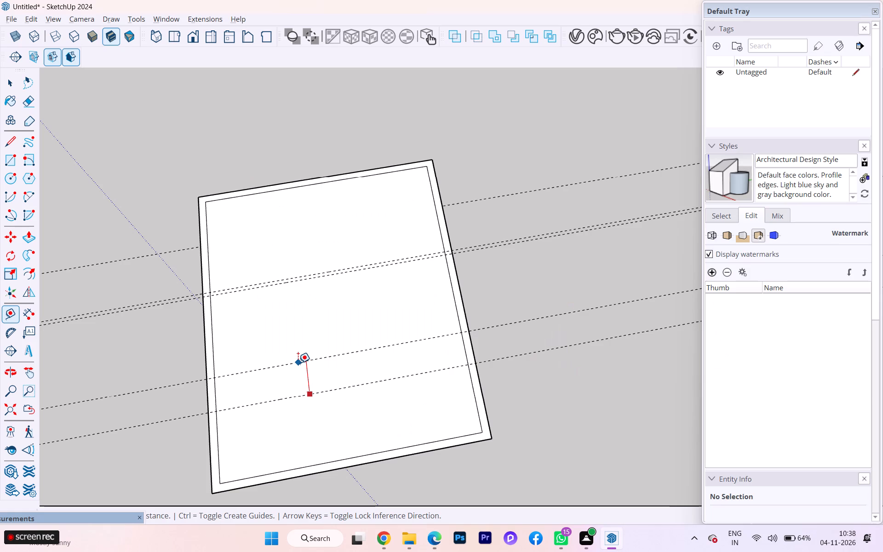
text(4.5)
key(Return)
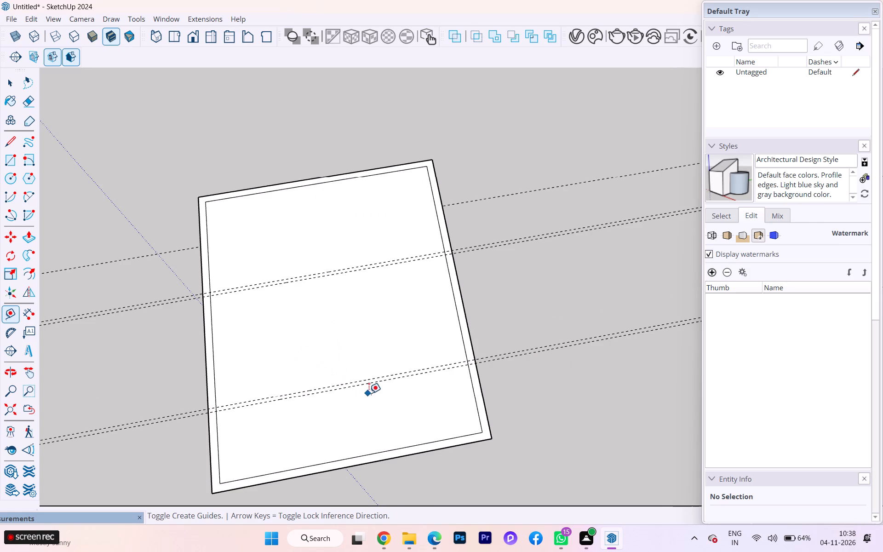
Consult the 26x32 house plan PDF in Edge for the next interior wall dimensions.
scroll(329, 370, down, 3)
scroll(330, 372, up, 1)
scroll(331, 373, down, 1)
key(alt+Tab)
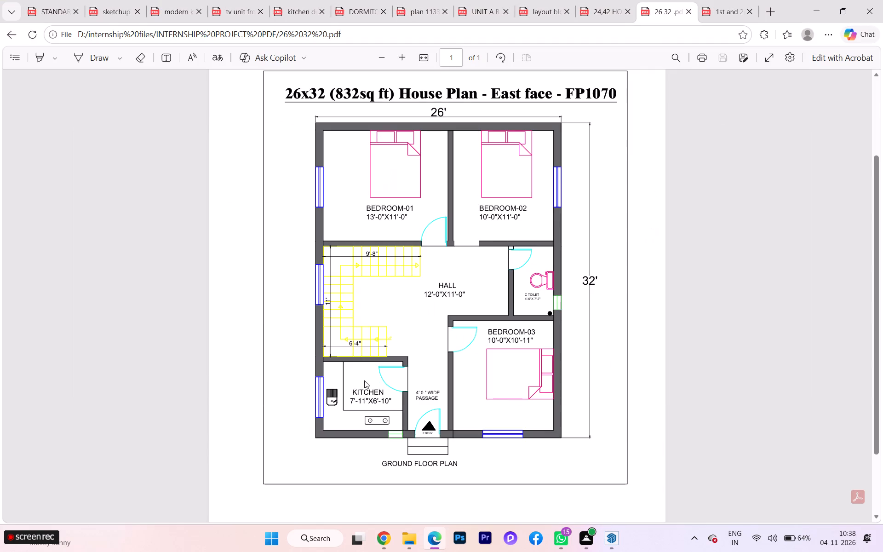
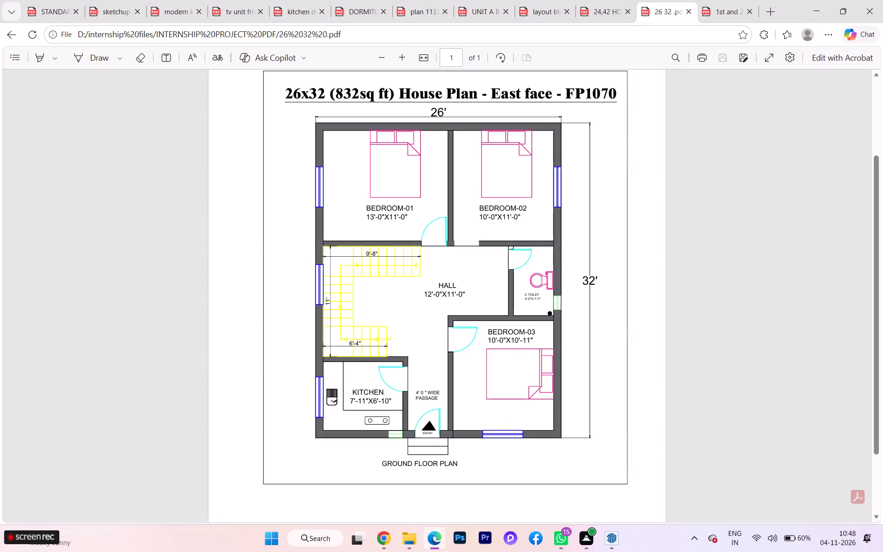
Mark the Bedroom-03 partition with parallel guides 10'11" inside the near inner 26' wall edge and 4.5" beyond that, consulting the plan PDF.
click(616, 492)
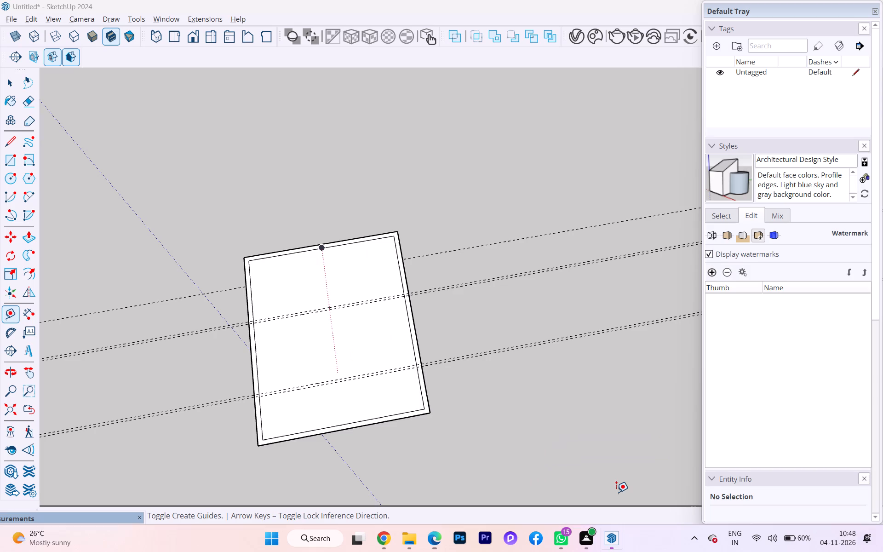
scroll(385, 408, up, 7)
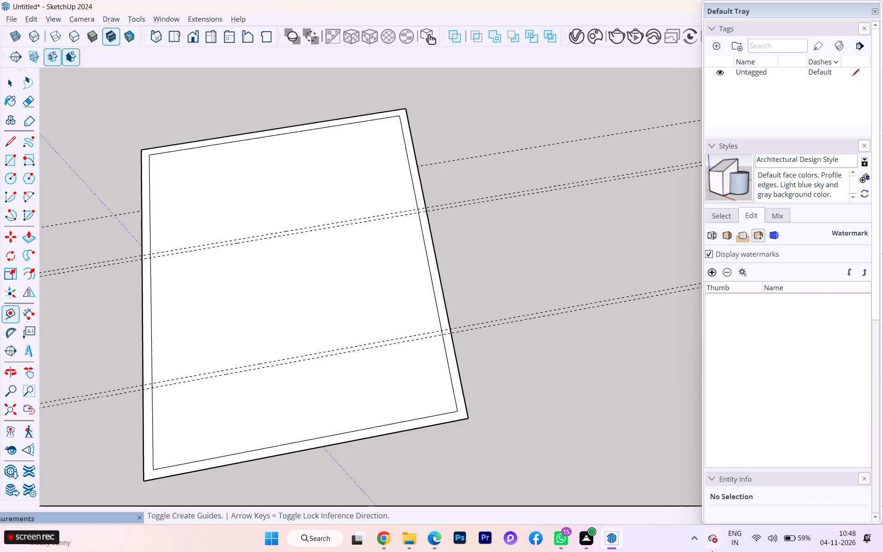
scroll(409, 410, up, 2)
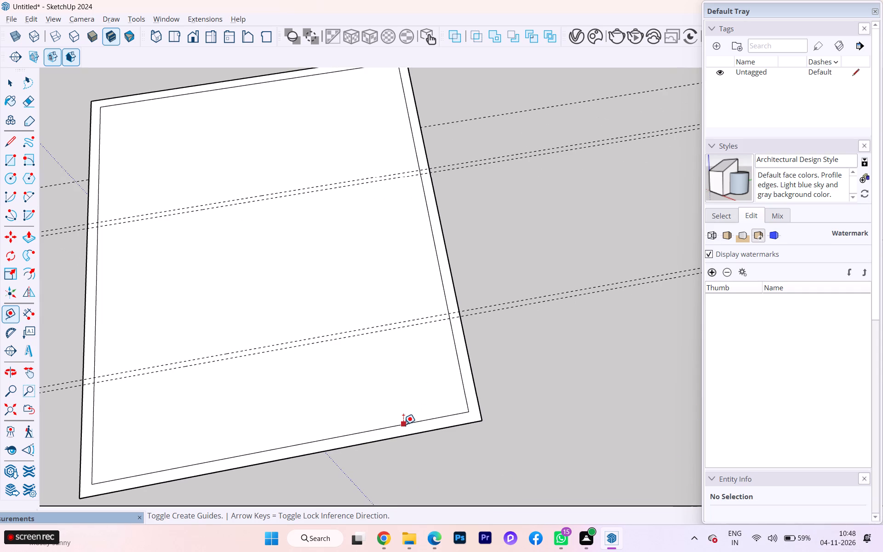
click(403, 421)
key(Escape)
click(396, 427)
key(alt+Tab)
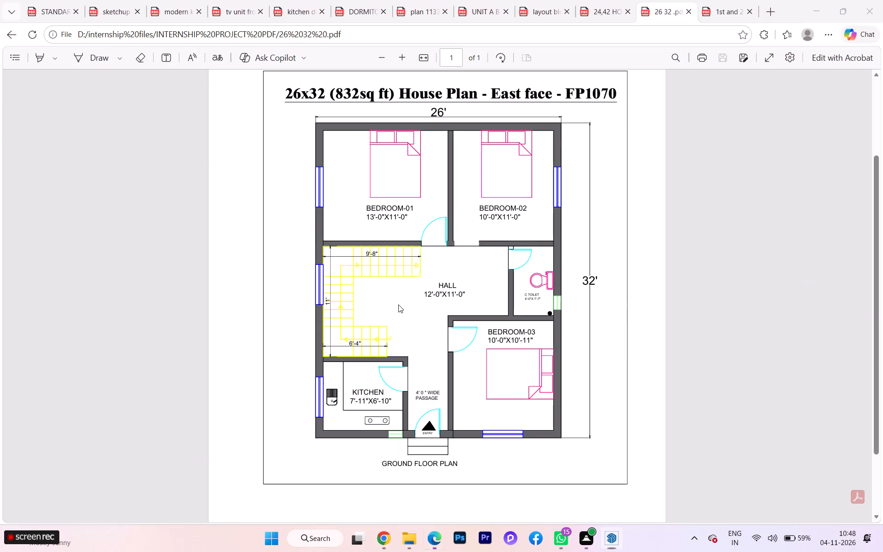
key(alt+Tab)
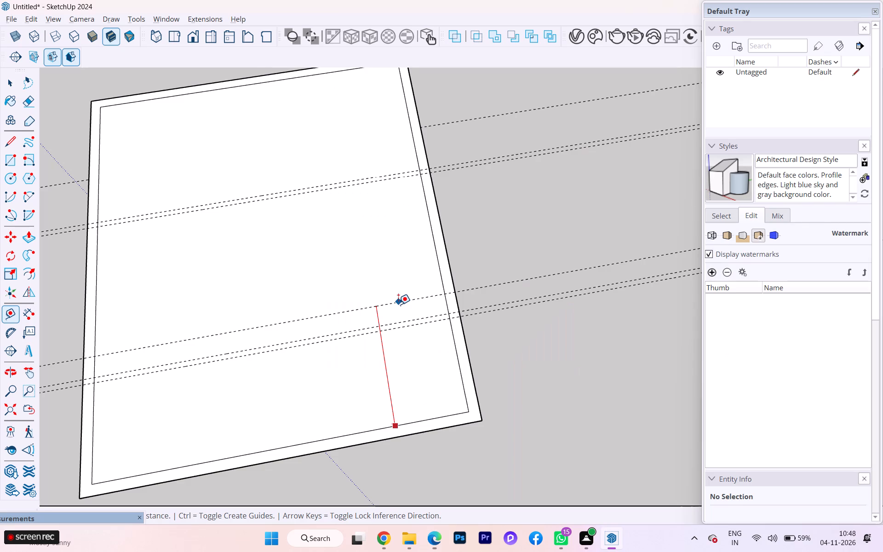
text(10'11)
key(Return)
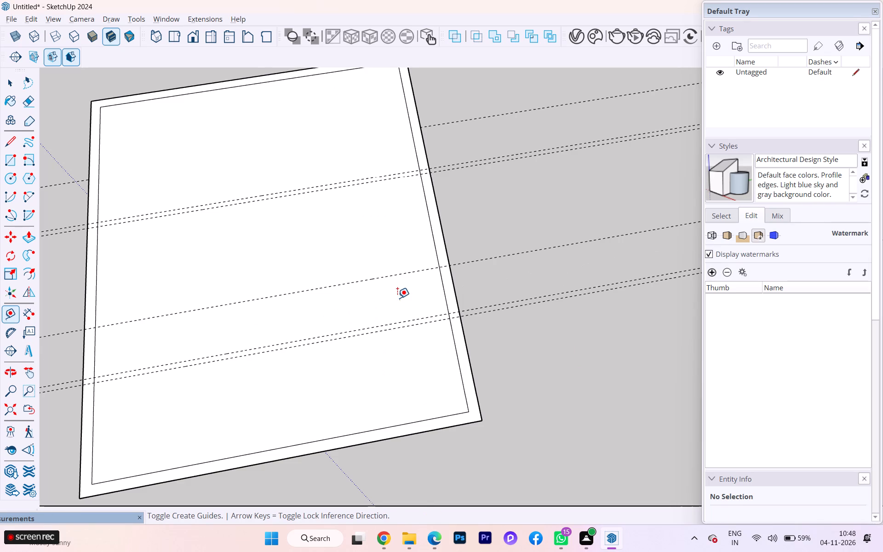
click(371, 281)
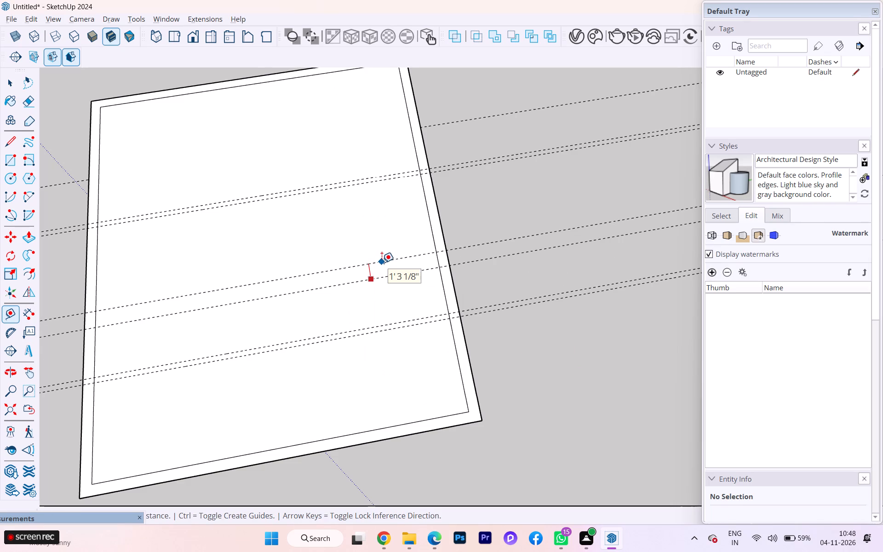
key(alt+Tab)
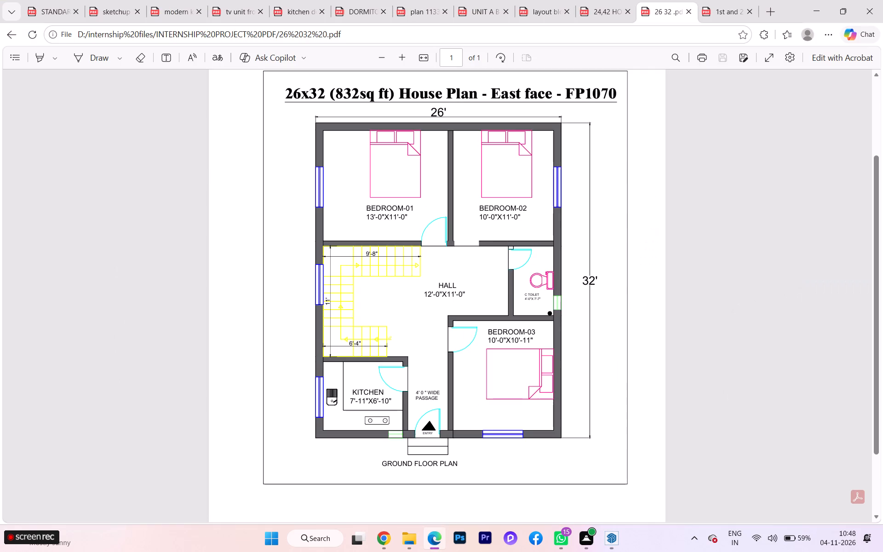
key(alt+Tab)
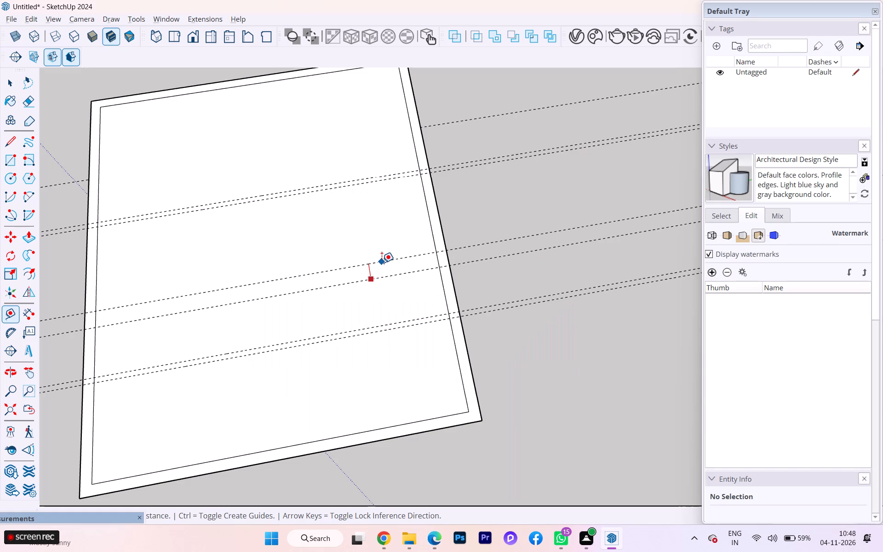
text(4.5)
key(Return)
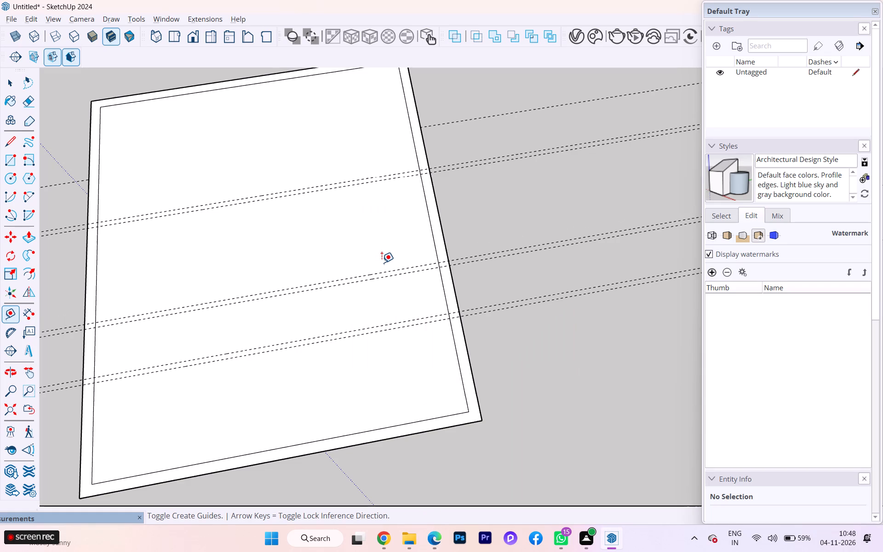
Mark Bedroom-03's passage-side partition with parallel guides 10' inside the adjoining inner 32' wall edge and 4.5" beyond that, consulting the plan PDF.
click(440, 284)
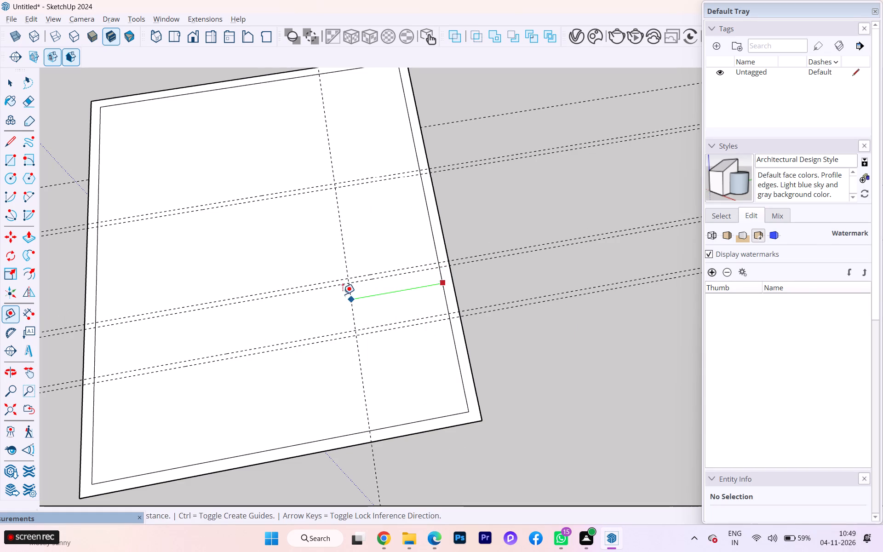
key(alt+Tab)
key(alt+Tab)
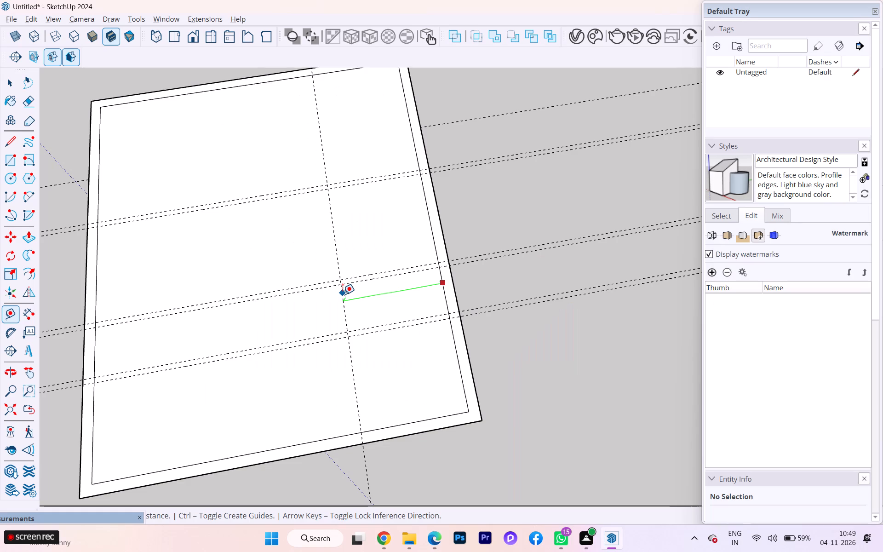
text(10')
key(Return)
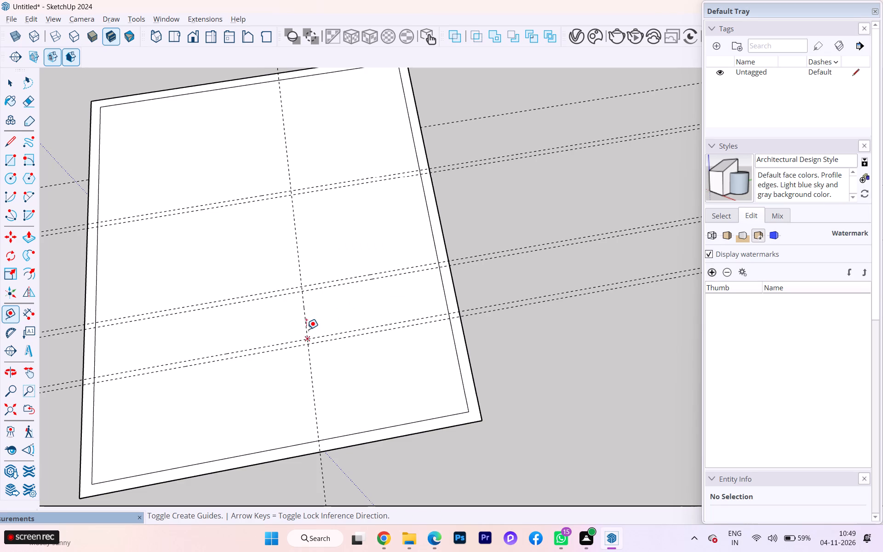
click(304, 325)
text(4.5)
key(Return)
Mark the passage's kitchen-side partition with parallel guides 4' beyond the Bedroom-03 partition and 4.5" beyond that, checking the plan PDF.
key(alt+Tab)
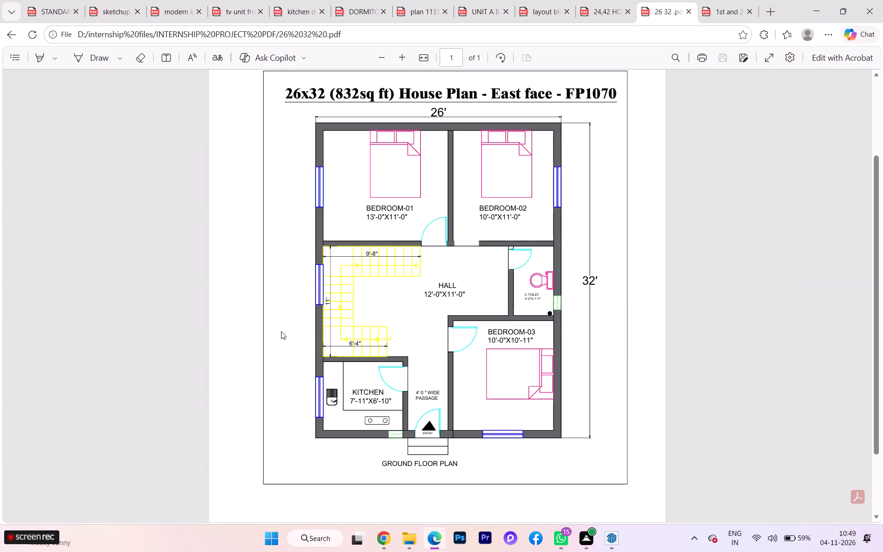
key(alt+Tab)
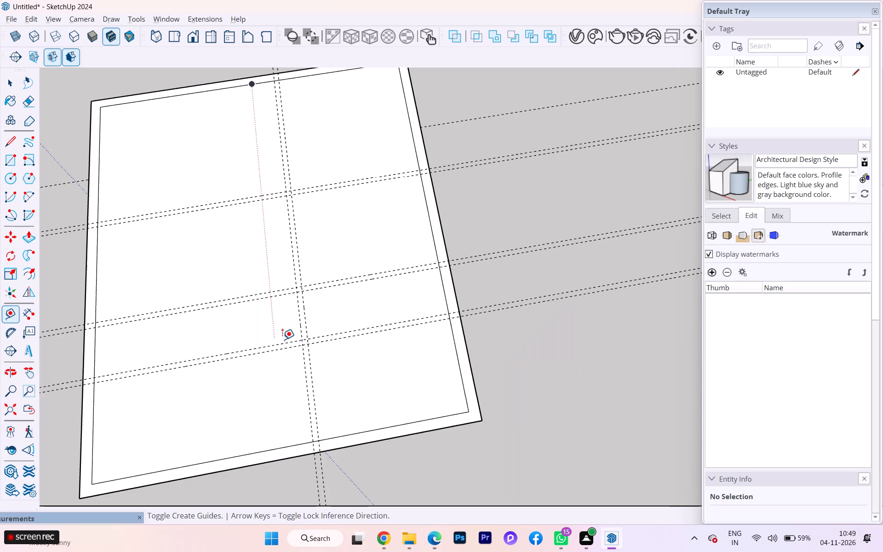
click(304, 371)
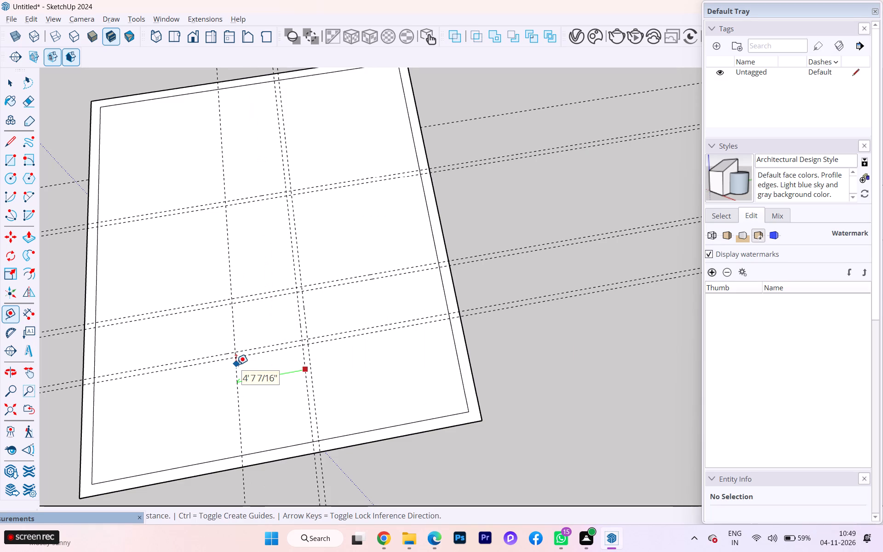
text(4')
key(Return)
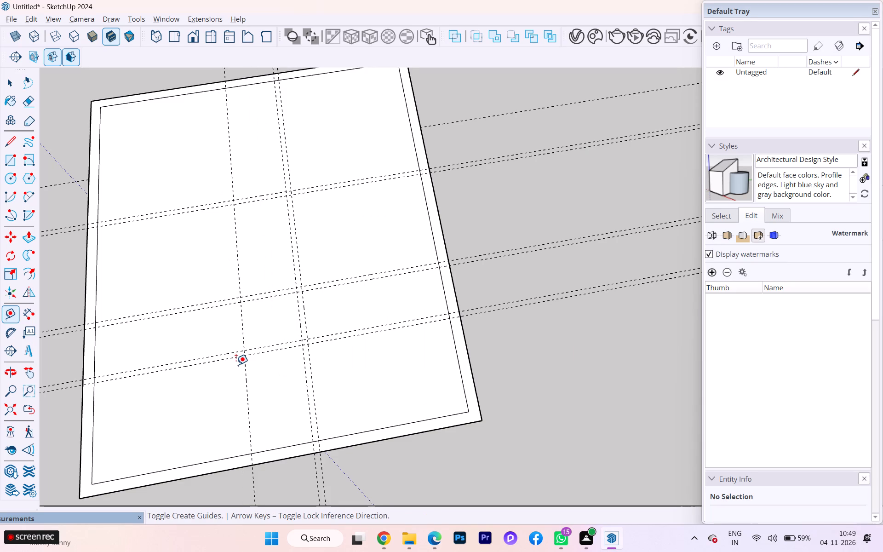
click(247, 373)
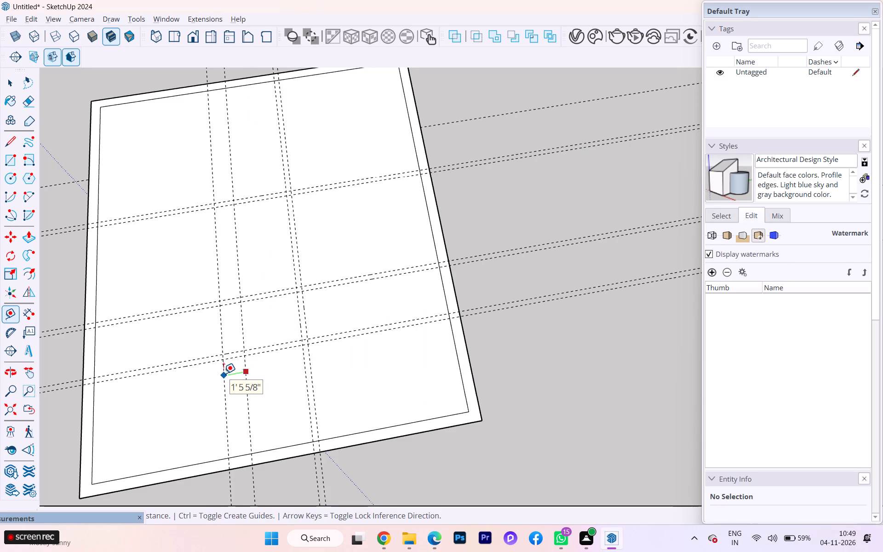
text(4.5)
key(Return)
Check the plan PDF and dimension the kitchen width from the near inner wall corner to the kitchen partition guide.
key(alt+Tab)
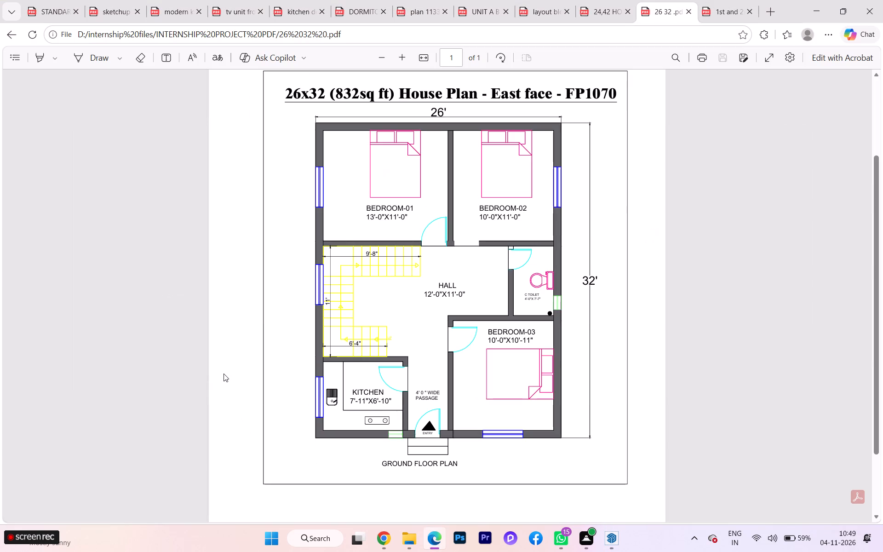
key(alt+Tab)
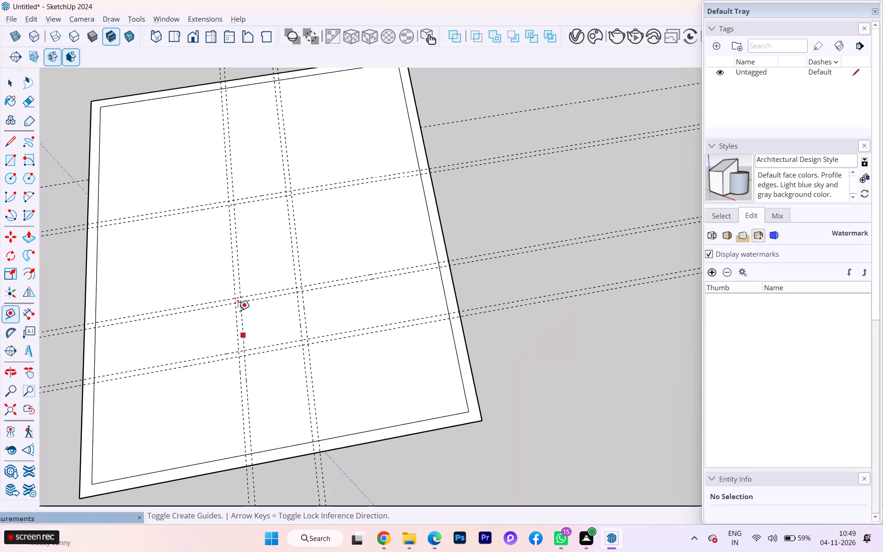
click(34, 321)
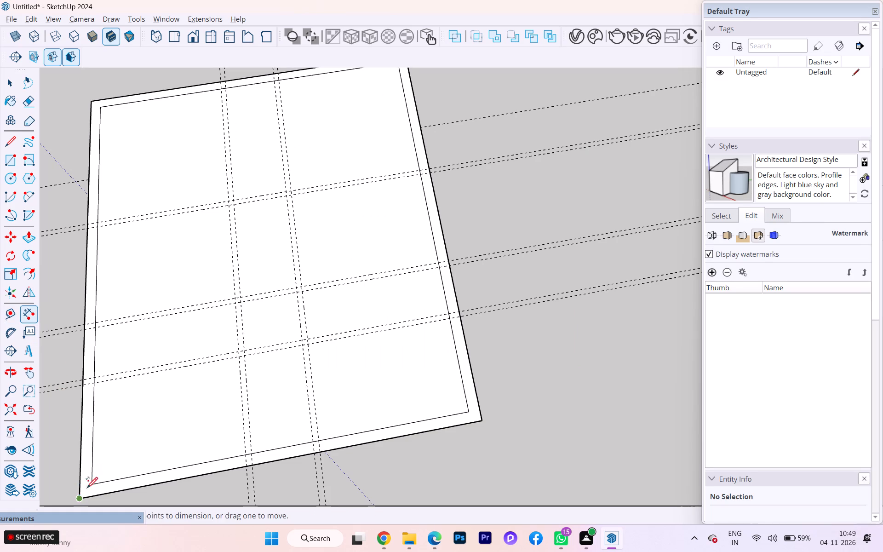
click(92, 484)
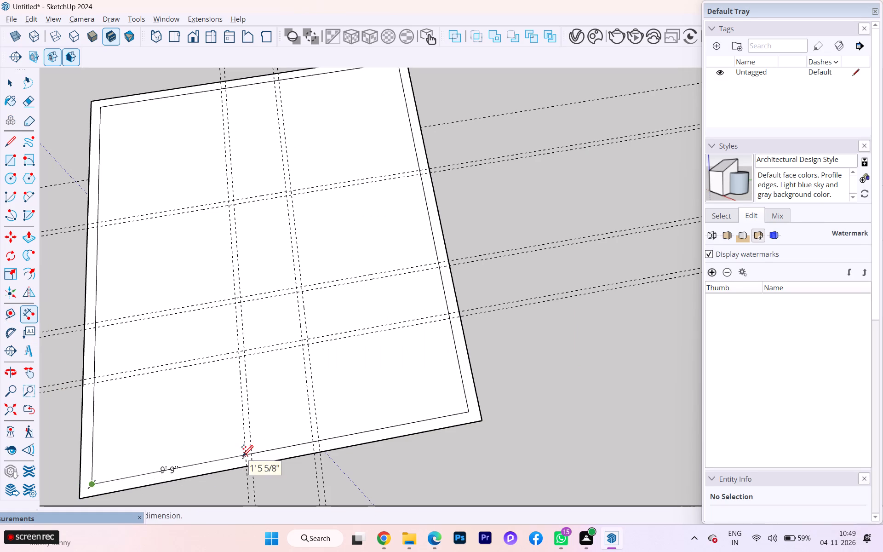
click(242, 455)
click(238, 428)
Compare with the plan PDF and dimension the full inner width along the near 26' wall, corner to corner.
key(alt+Tab)
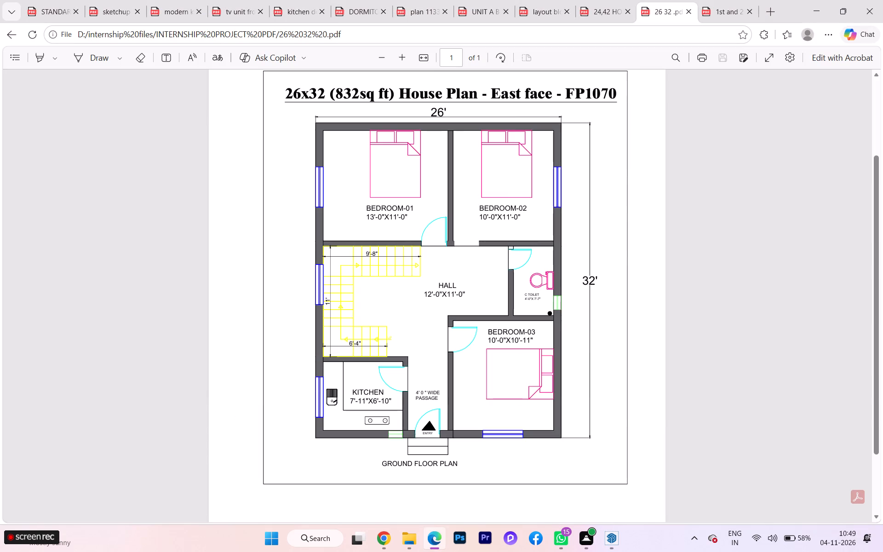
key(alt+Tab)
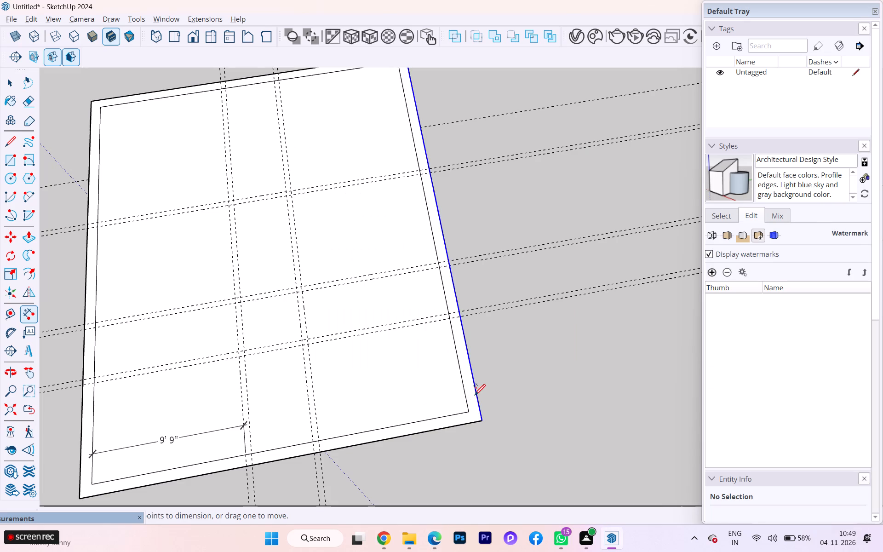
key(alt+Tab)
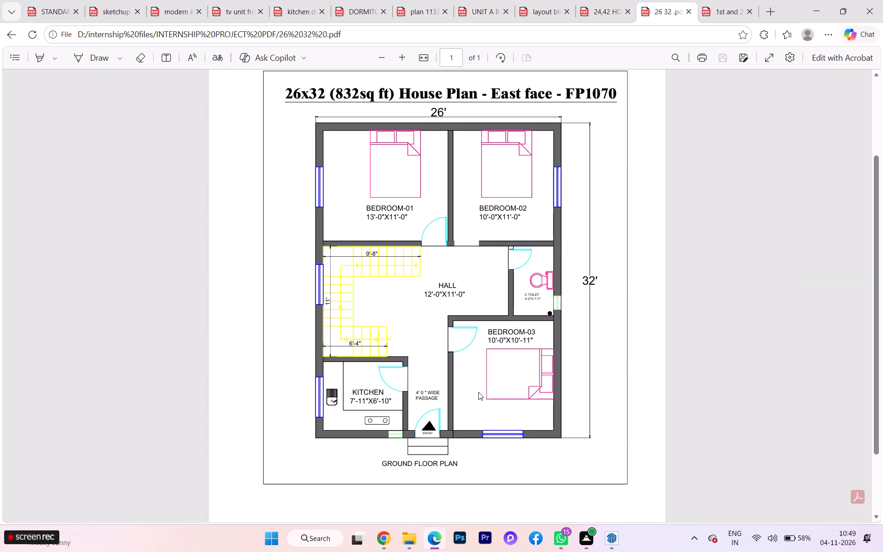
key(super+Tab)
key(alt+Tab)
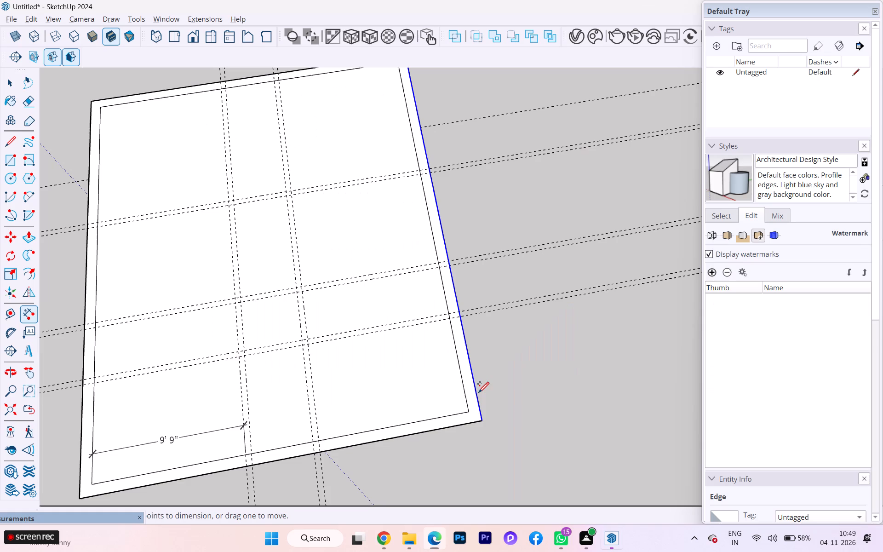
click(27, 313)
click(95, 483)
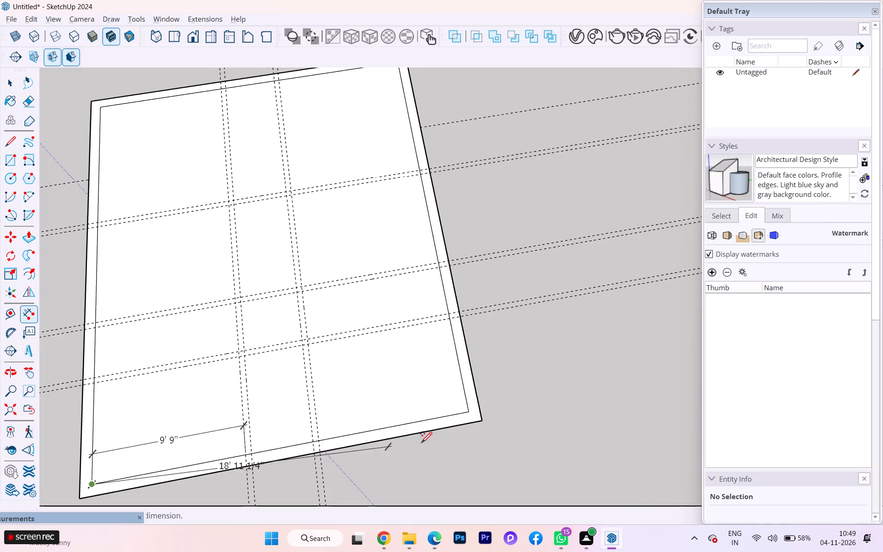
click(472, 412)
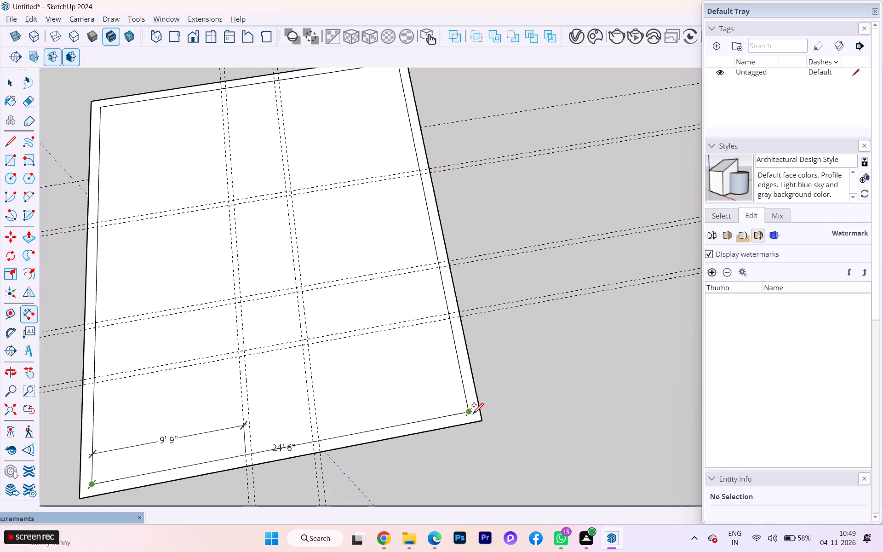
click(478, 430)
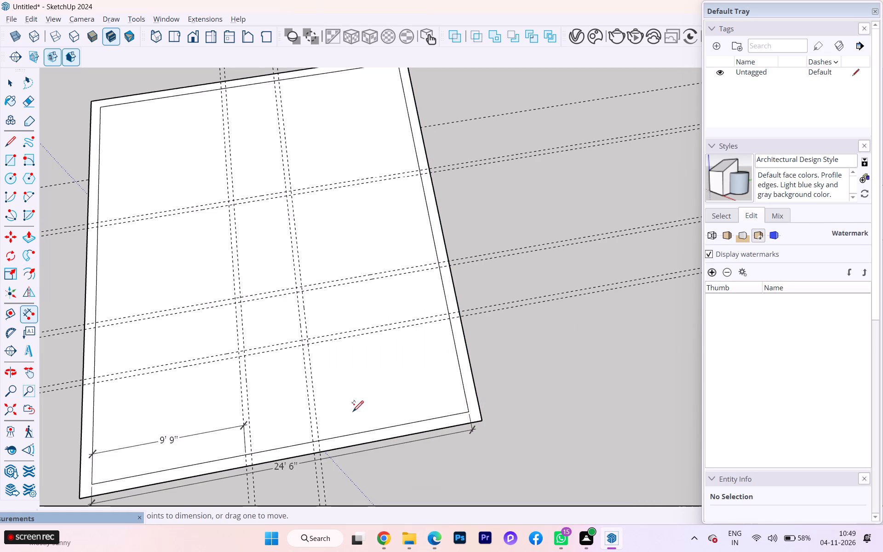
Recheck the plan PDF and dimension the Bedroom-03 width from its passage-side partition guide to the near inner wall corner.
key(alt+Tab)
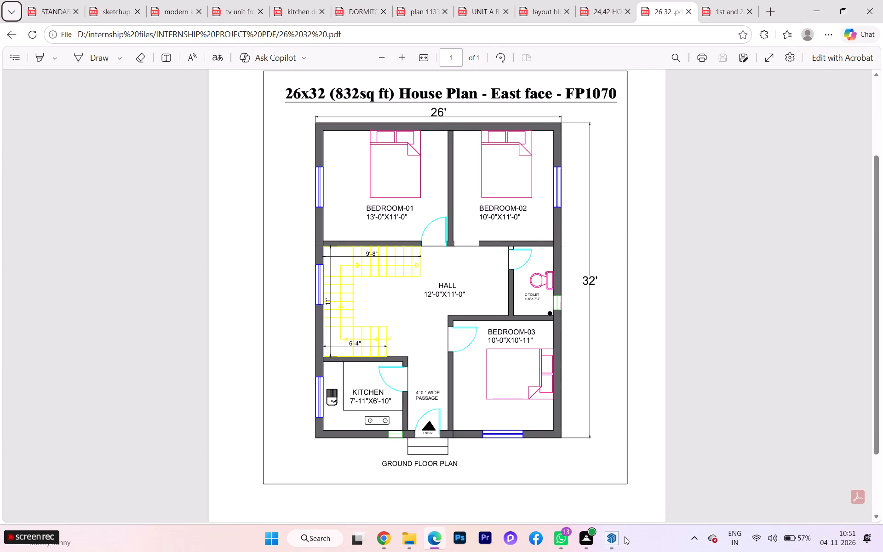
click(597, 466)
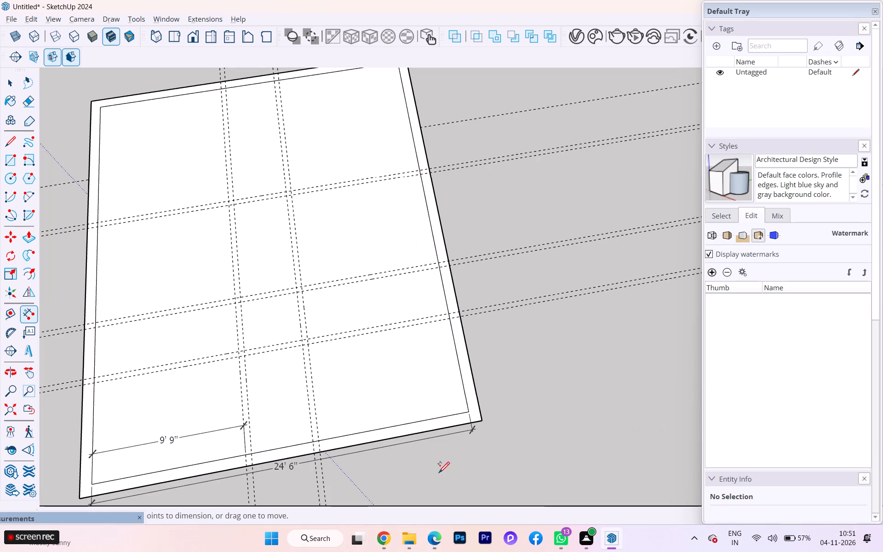
click(34, 316)
click(319, 442)
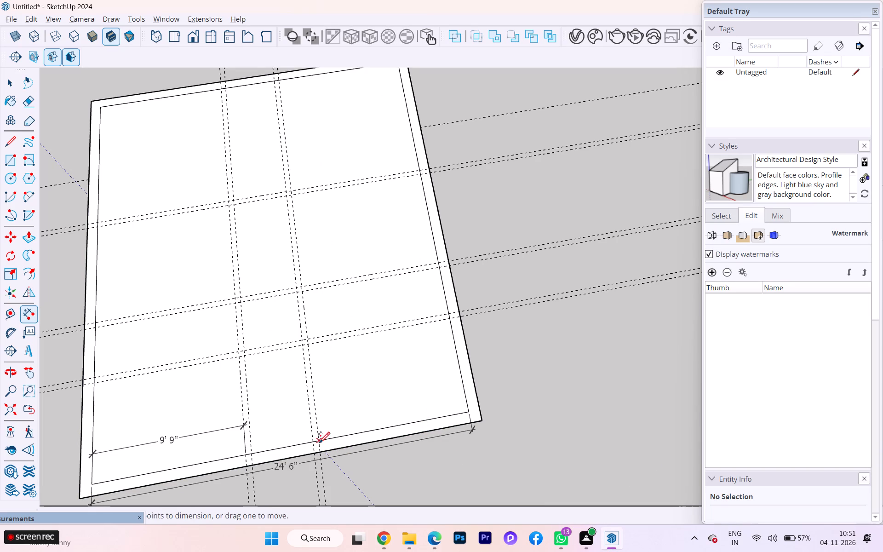
click(468, 412)
click(466, 401)
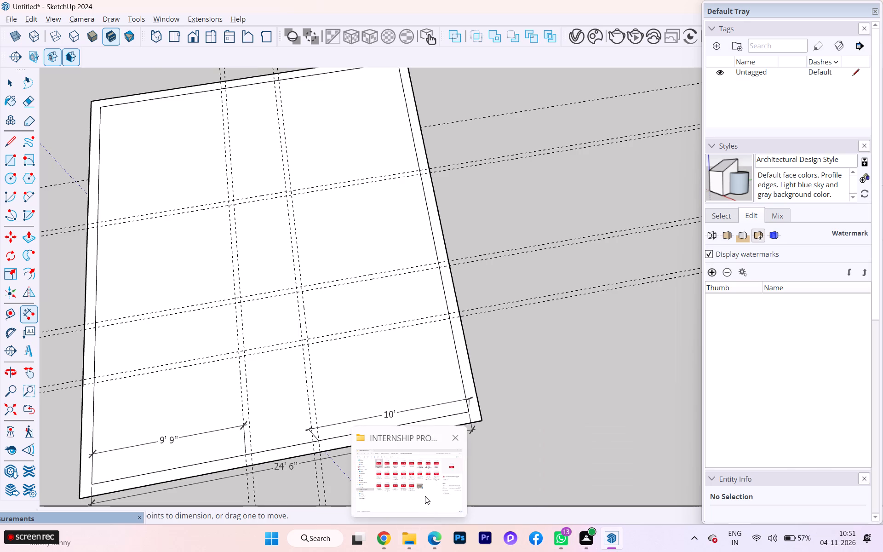
Recheck the plan PDF and delete the four lengthwise guides marking the two partitions on either side of the passage.
click(446, 488)
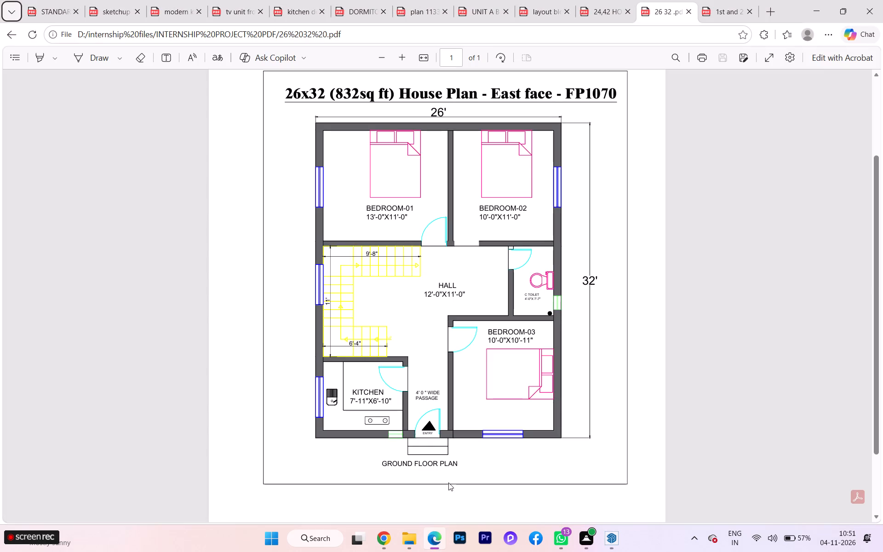
key(space)
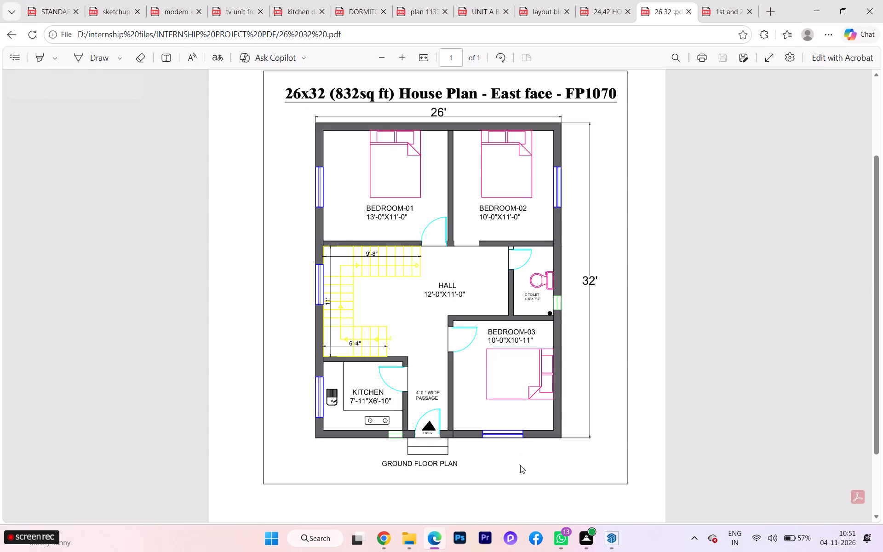
key(alt+Tab)
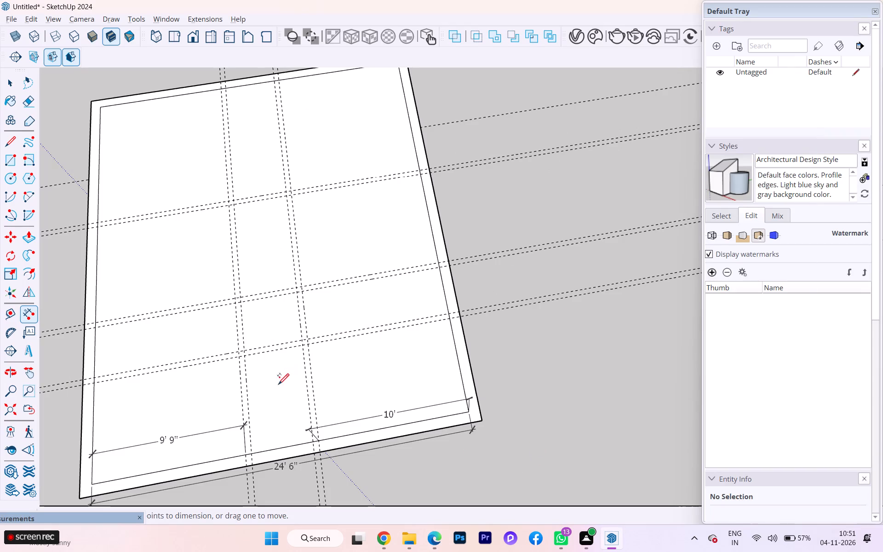
click(8, 87)
scroll(213, 323, down, 1)
scroll(237, 328, up, 1)
scroll(361, 345, down, 2)
scroll(399, 332, up, 1)
scroll(327, 454, down, 2)
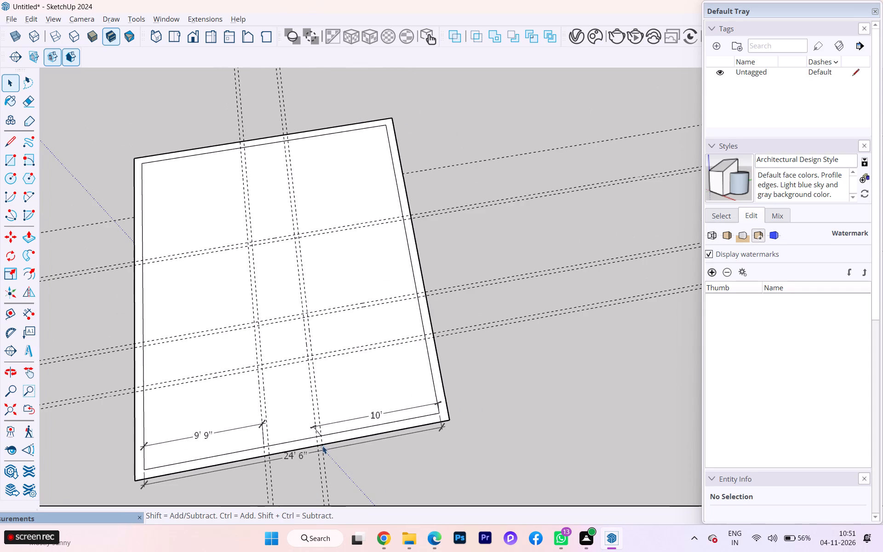
drag(338, 479, 260, 482)
drag(253, 478, 353, 506)
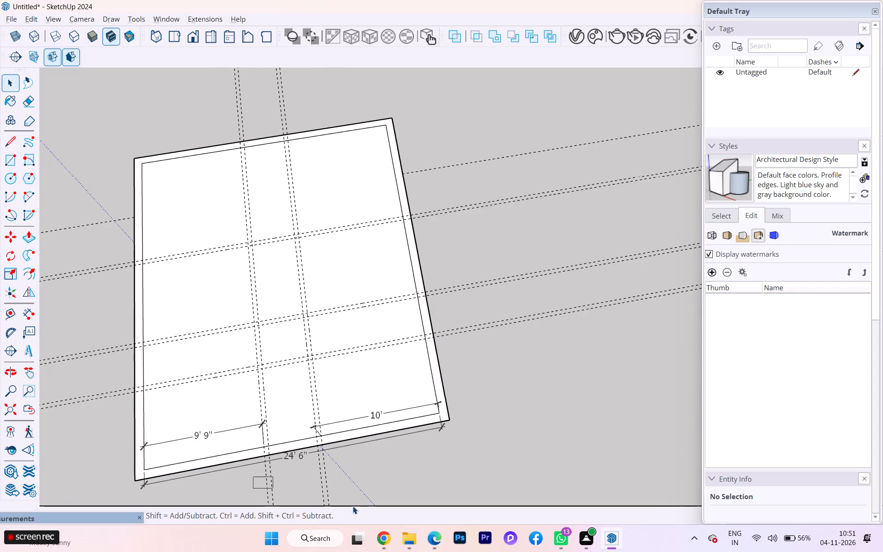
drag(353, 506, 358, 507)
scroll(360, 442, down, 2)
click(338, 463)
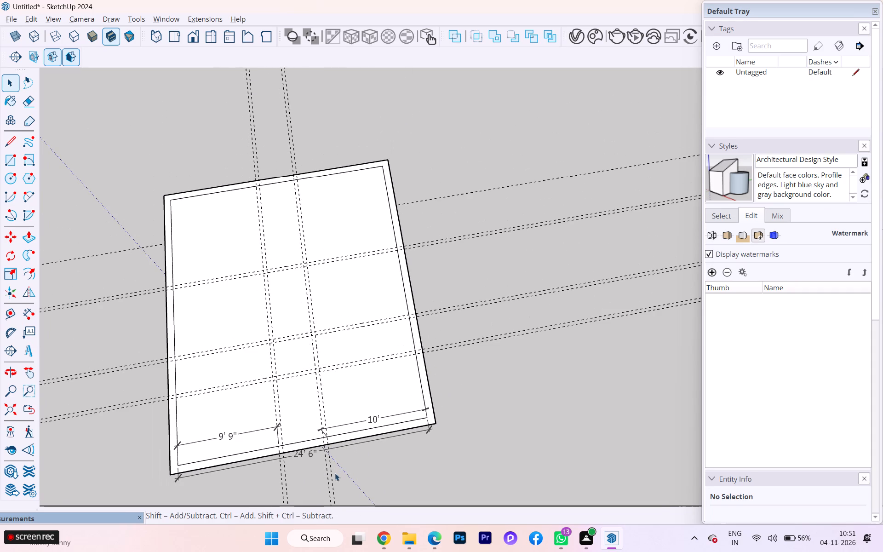
click(329, 480)
click(332, 479)
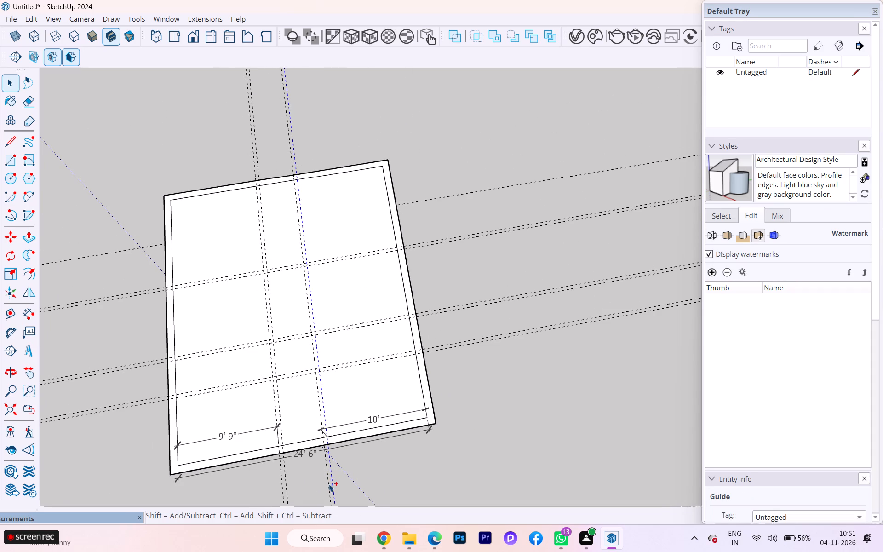
ctrl+click(329, 484)
ctrl+click(283, 489)
ctrl+click(287, 482)
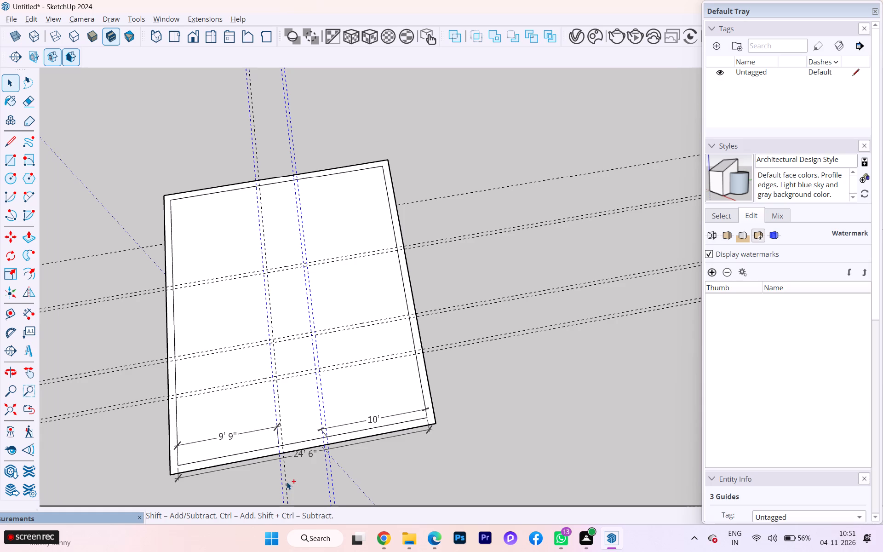
key(Delete)
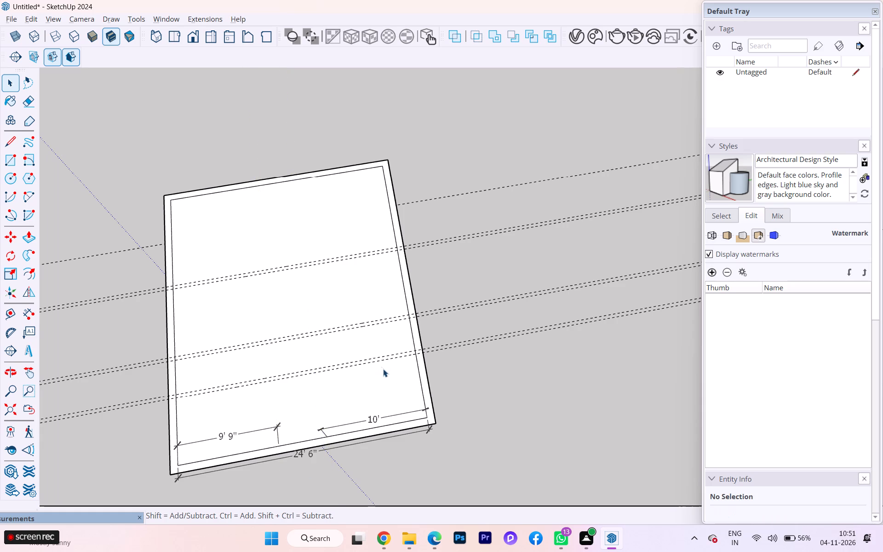
Place a parallel guide 10'11" inward from the long inner wall edge on the Bedroom-03 side.
key(t)
click(419, 384)
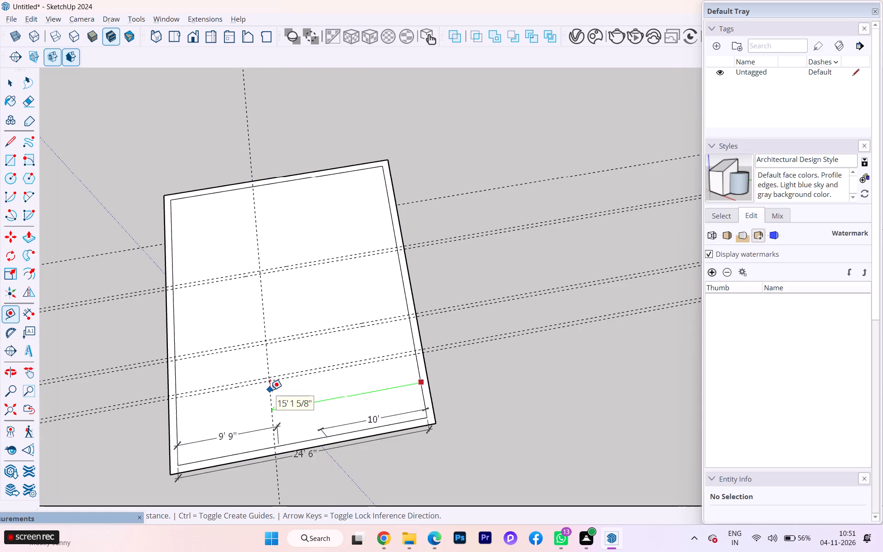
text(10'11)
key(Return)
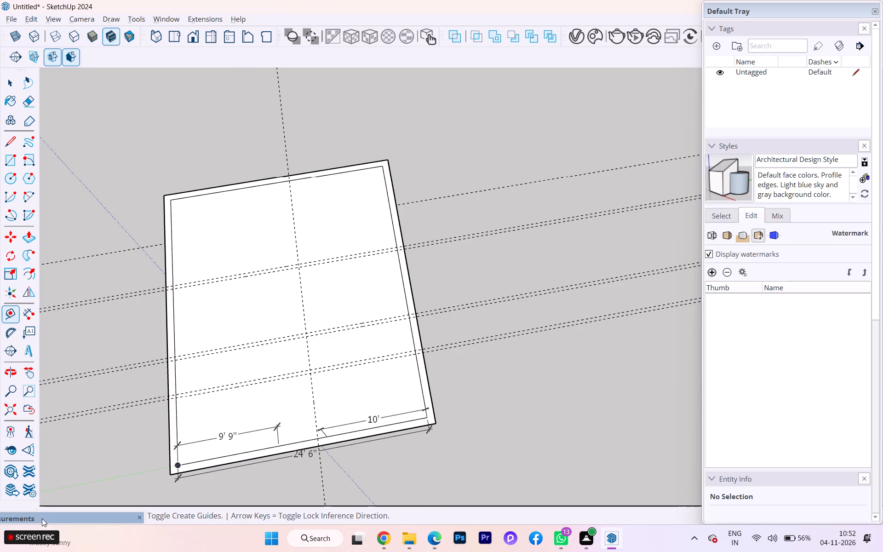
Dock the floating Measurements box beneath the drawing area.
drag(42, 518, 69, 483)
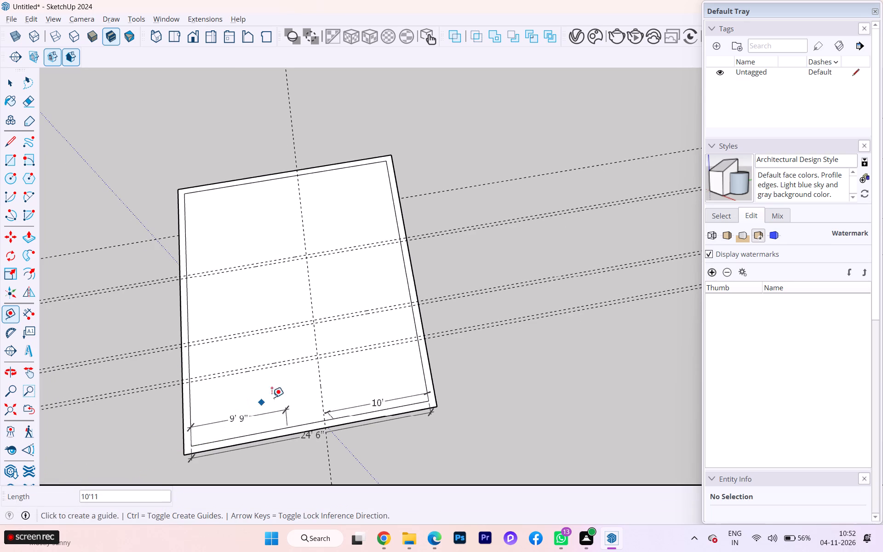
Add a parallel guide 4.5" beyond the new Bedroom-03 guide, towards the passage, for the partition thickness.
click(321, 381)
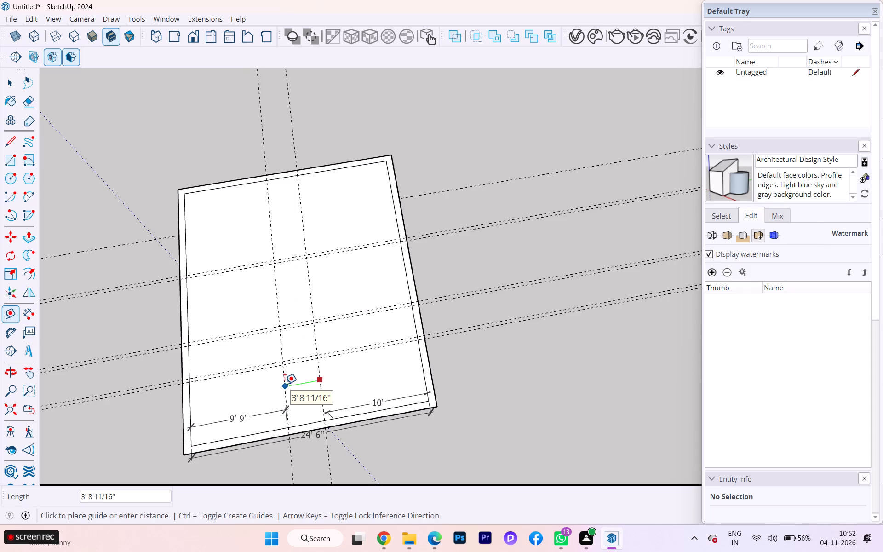
key(alt+Tab)
key(alt+Tab)
text(4.5)
key(Return)
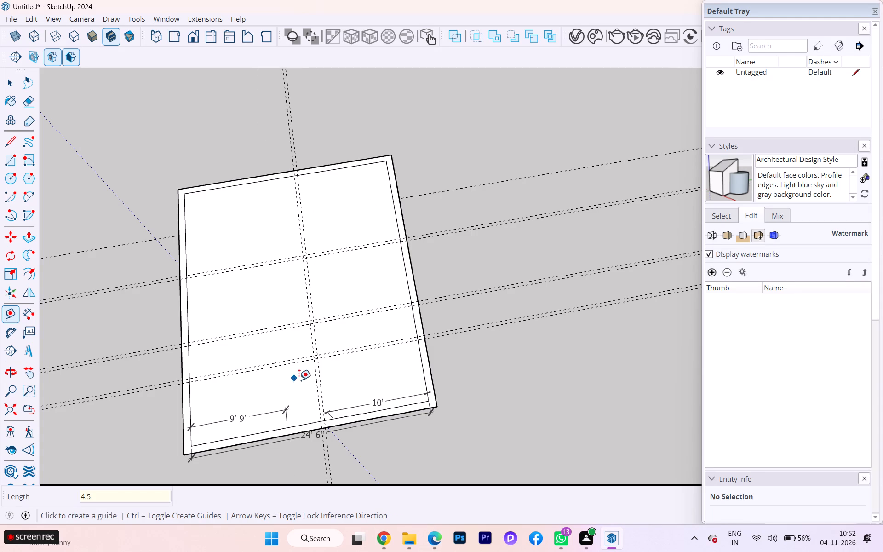
Mark the kitchen-side partition with parallel guides 4' beyond the Bedroom-03 partition and 4.5" beyond that, checking the plan PDF.
click(315, 371)
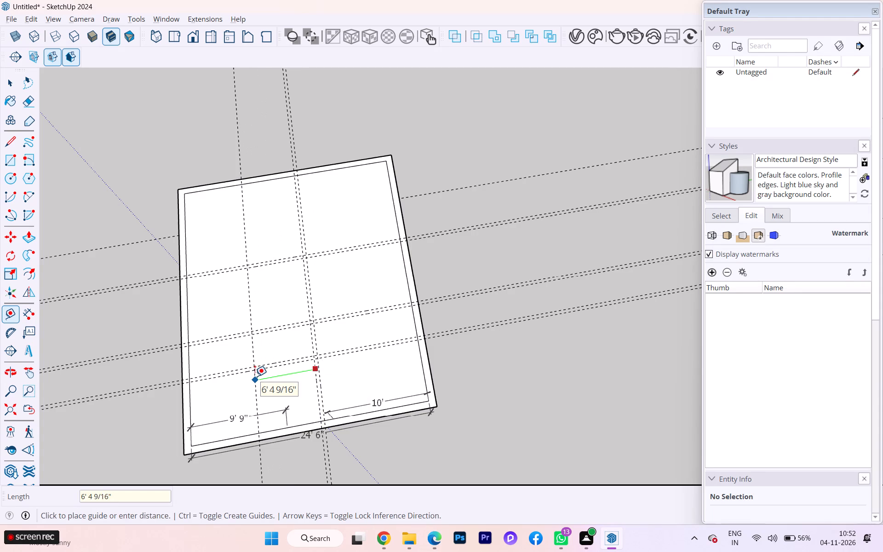
text(4')
key(Return)
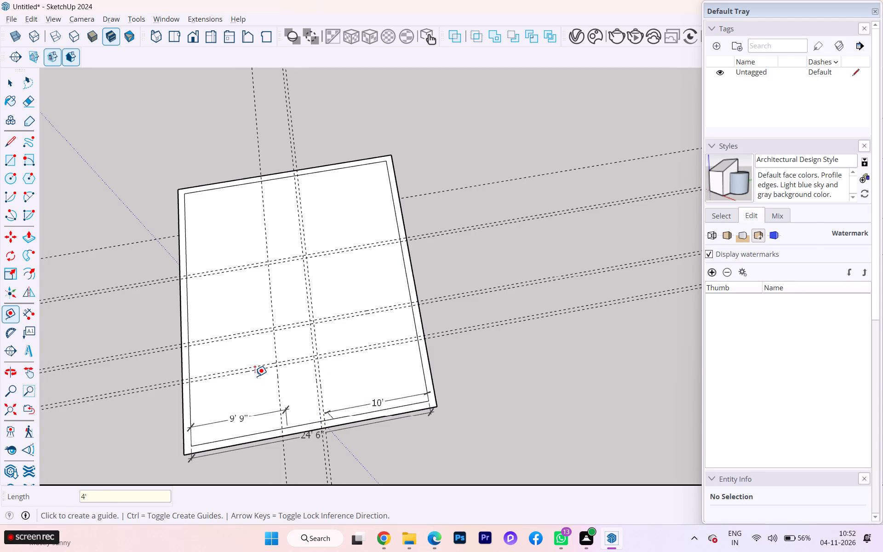
key(alt+Tab)
key(alt+Tab)
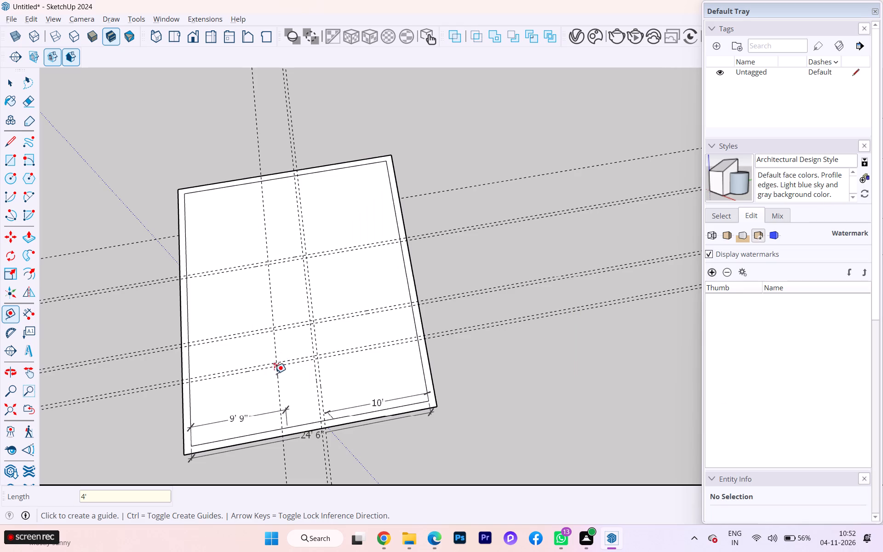
click(281, 382)
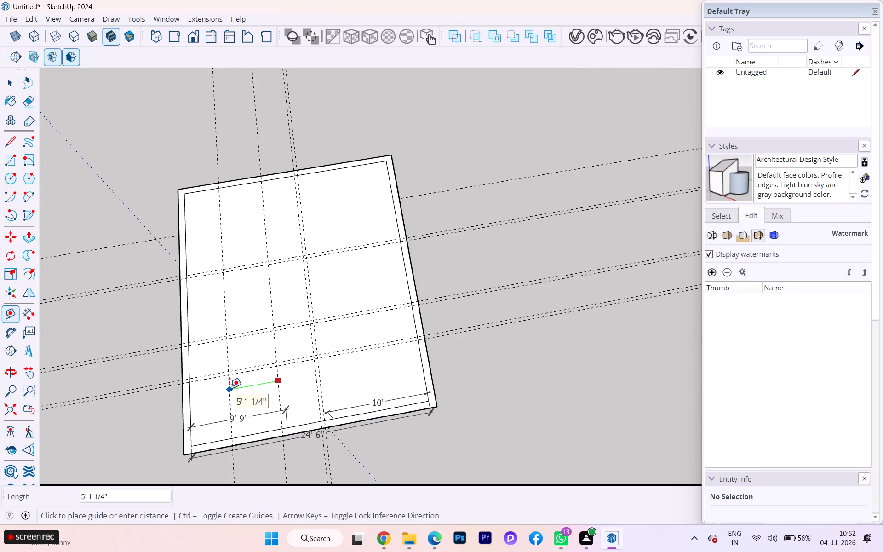
text(4.5)
key(Return)
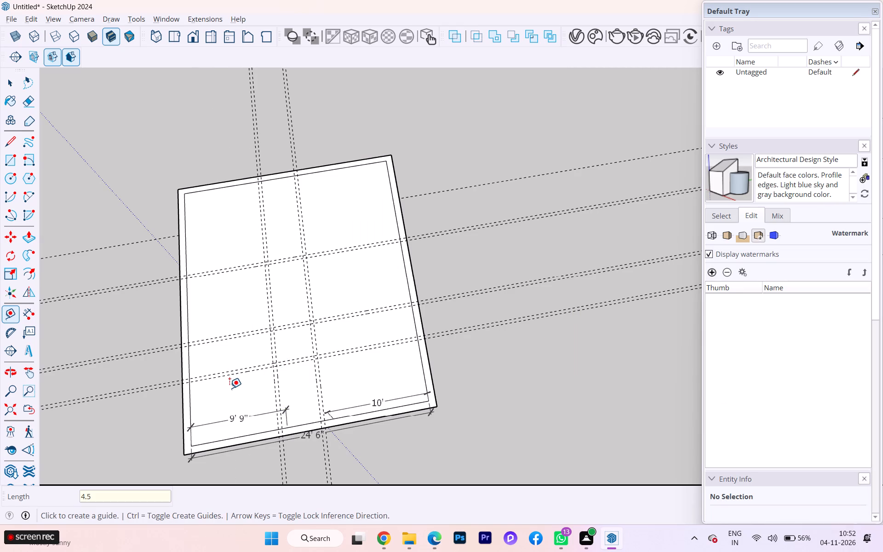
Measure the kitchen width and the passage width between guides along the near inner wall, without placing dimensions.
scroll(260, 448, up, 2)
scroll(260, 448, down, 1)
scroll(260, 448, up, 1)
click(24, 311)
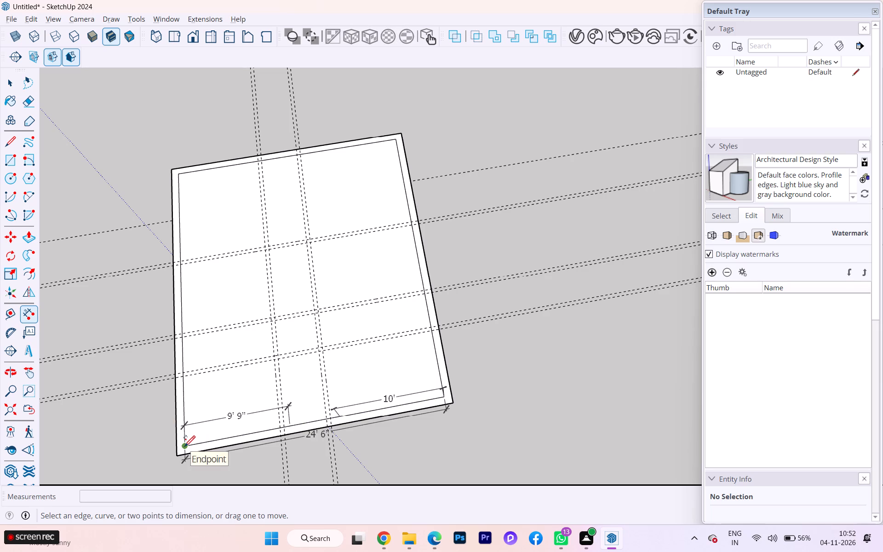
click(184, 446)
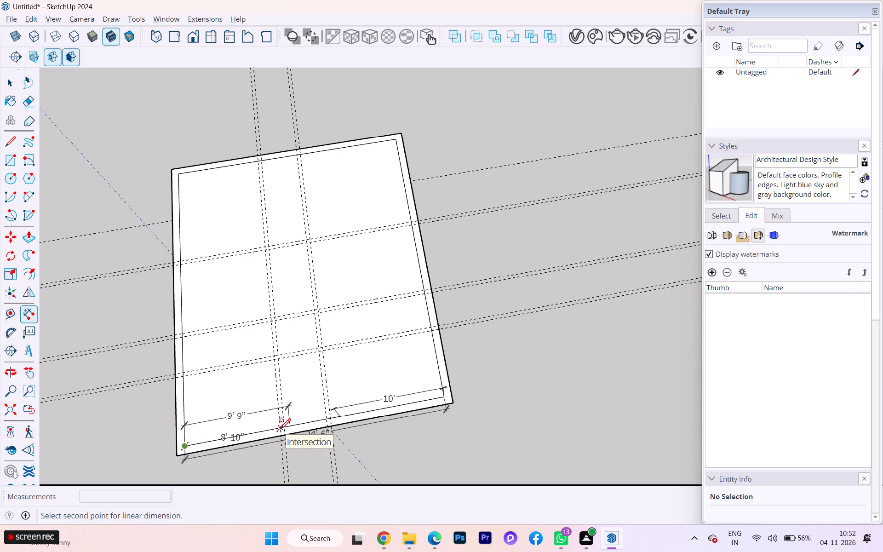
key(Escape)
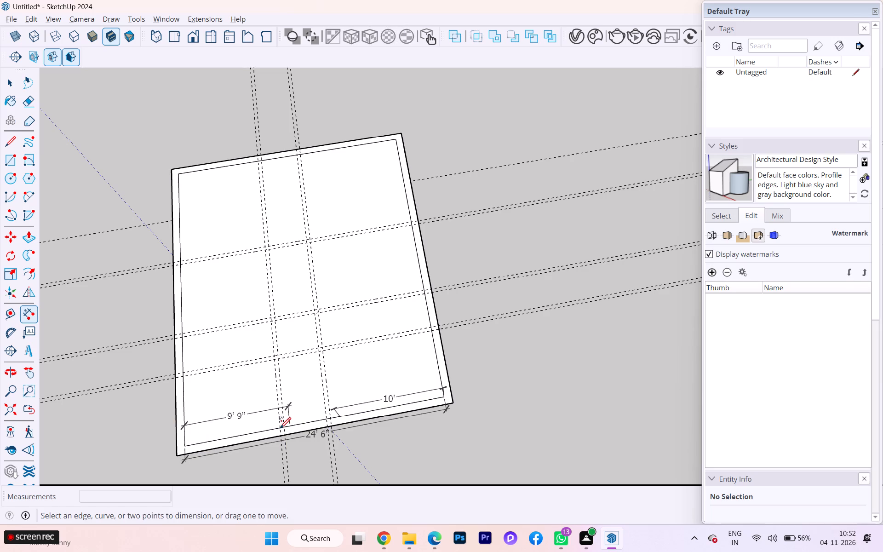
click(282, 426)
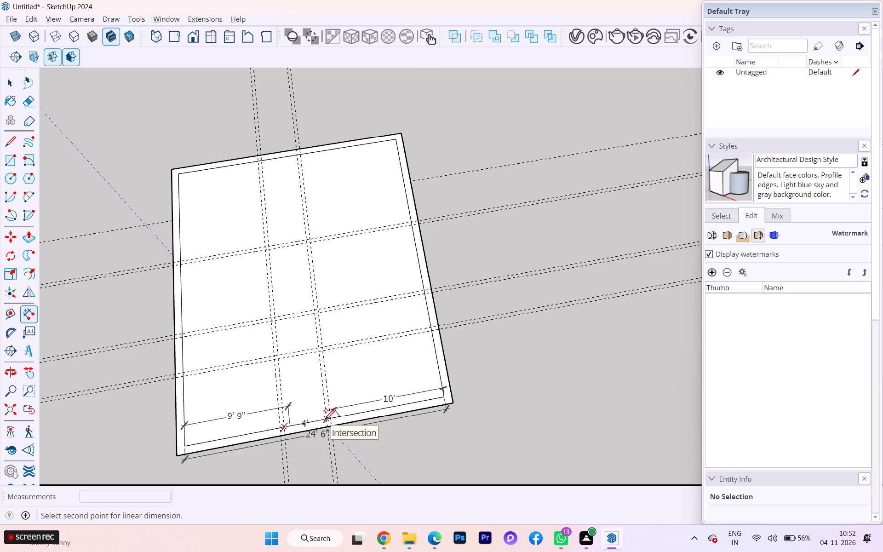
scroll(325, 419, up, 2)
scroll(325, 419, down, 1)
scroll(325, 419, up, 6)
key(Escape)
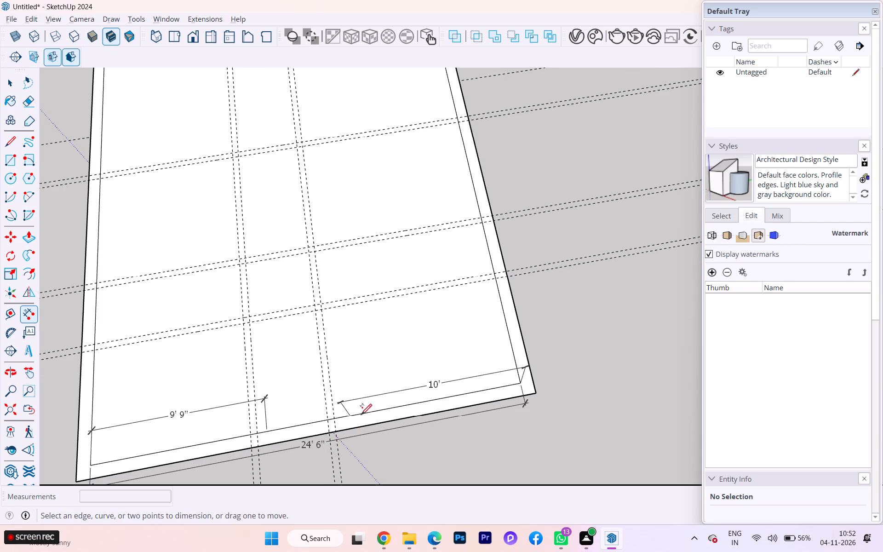
Dimension the Bedroom-03 width from its partition guide to the near inner wall corner, outside the near wall.
click(337, 418)
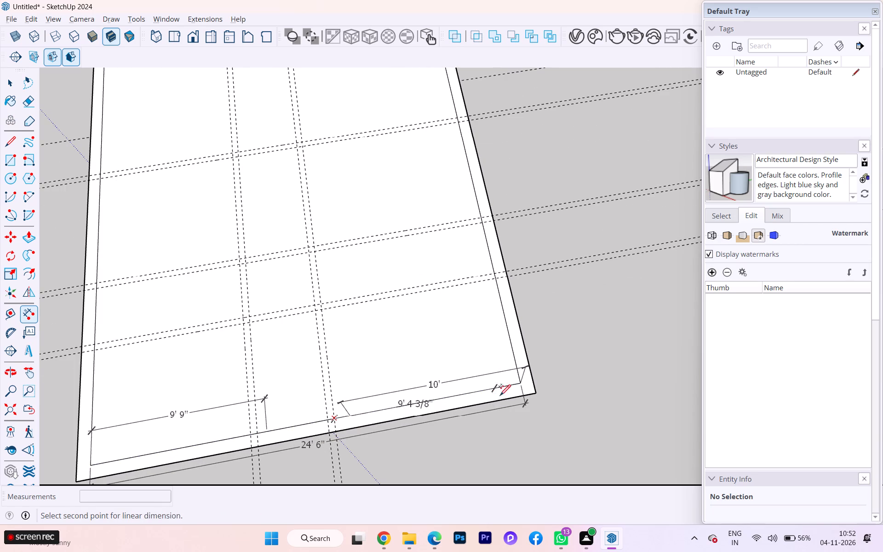
click(521, 384)
click(528, 423)
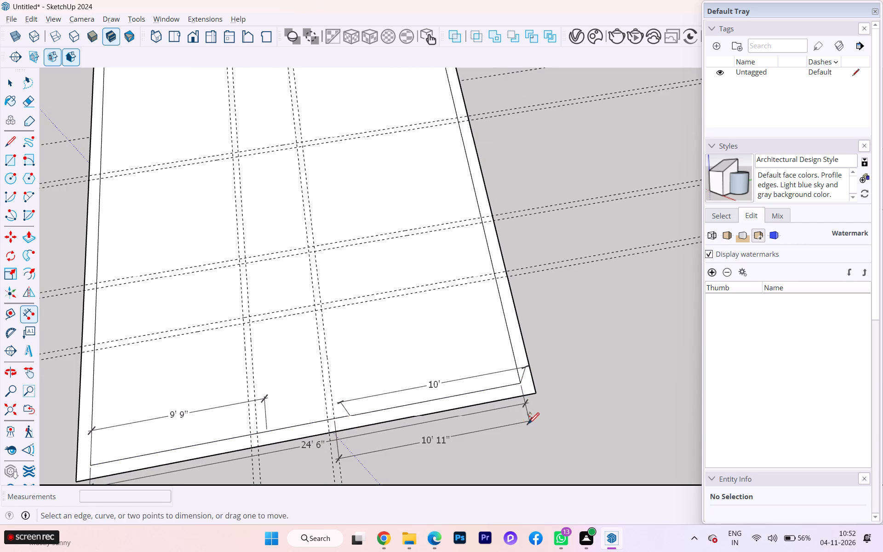
key(Escape)
Delete all four width dimensions along the near 26' wall: kitchen, both Bedroom-03 dimensions and the full inner width.
click(8, 88)
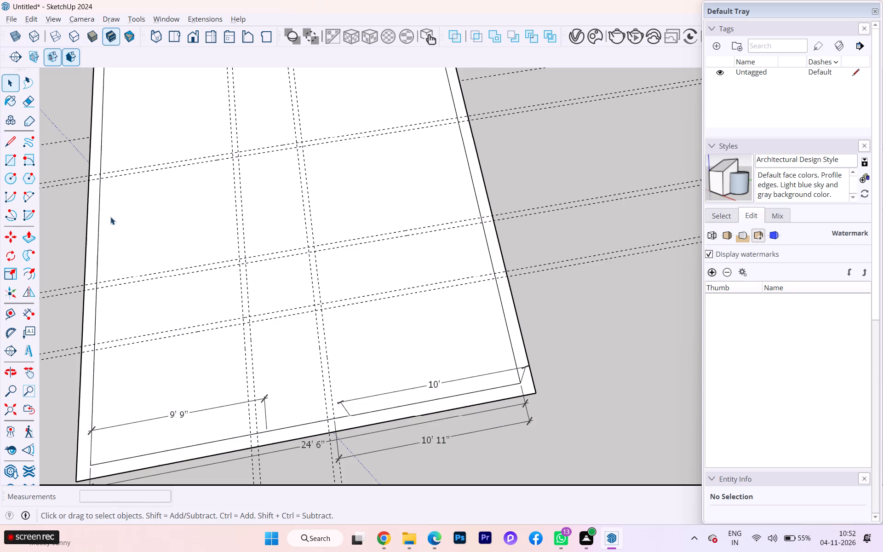
scroll(183, 281, down, 1)
scroll(183, 283, up, 1)
scroll(185, 287, down, 1)
click(195, 402)
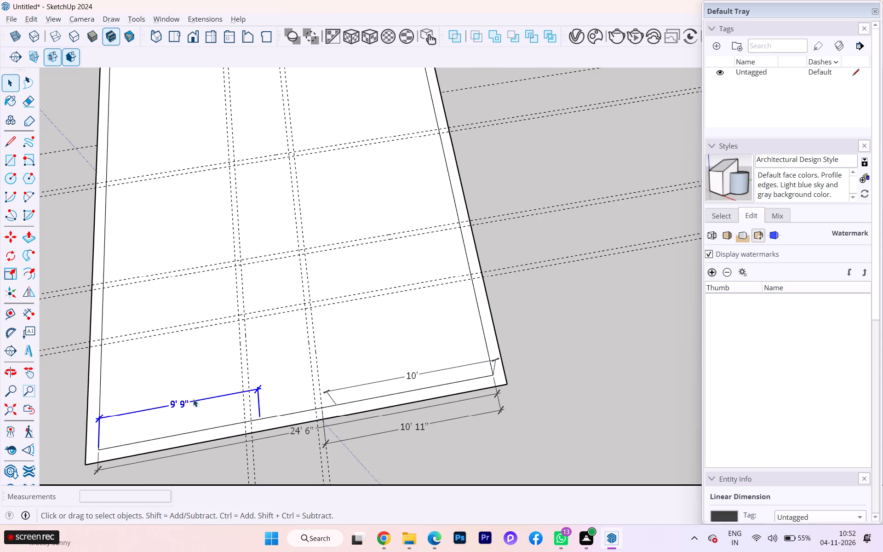
key(Delete)
click(378, 380)
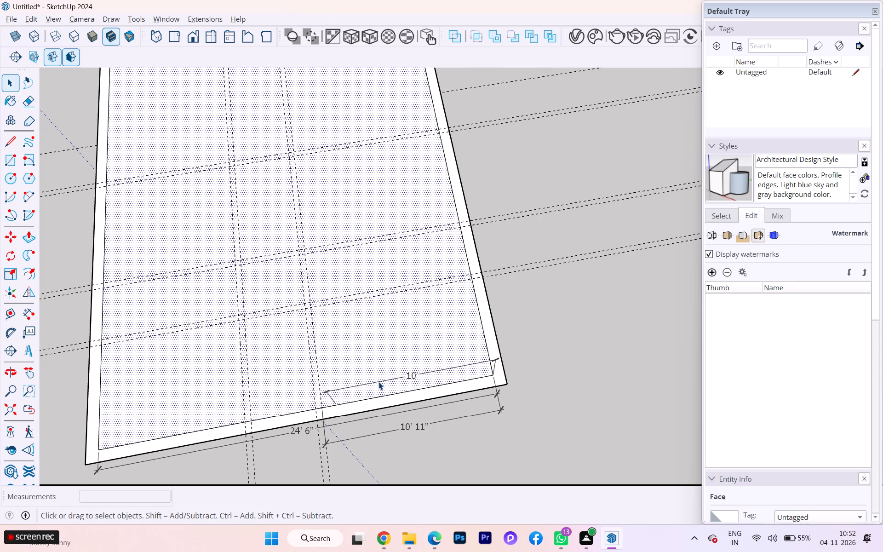
click(378, 382)
key(Delete)
click(386, 431)
click(386, 431)
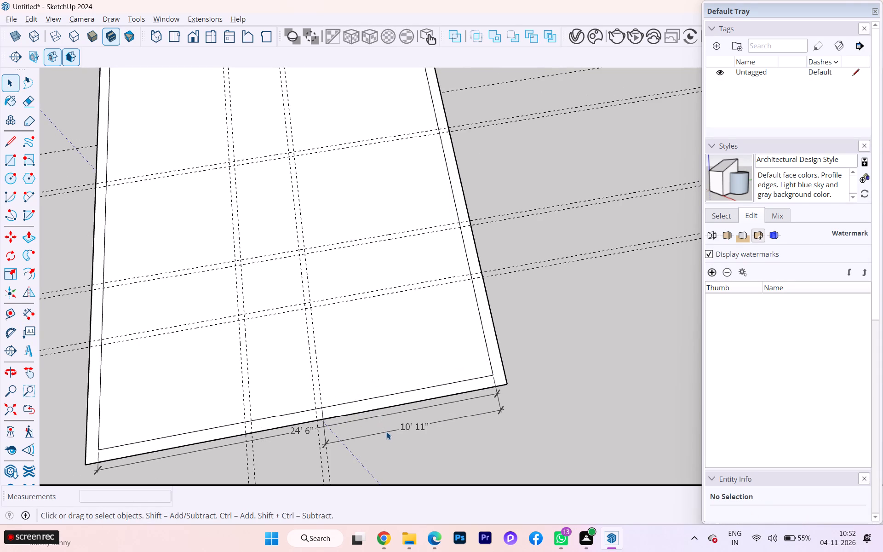
click(417, 427)
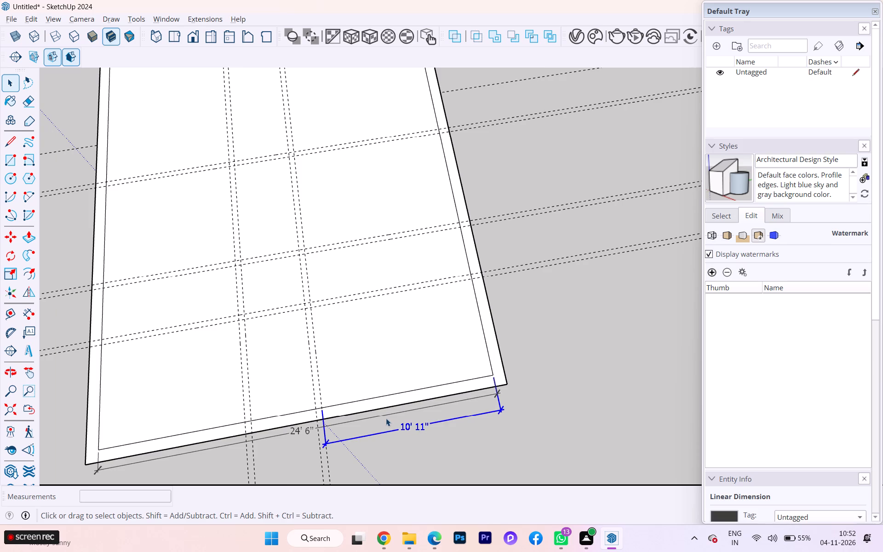
scroll(380, 414, up, 1)
scroll(378, 413, down, 3)
scroll(375, 410, up, 3)
scroll(372, 408, down, 1)
key(Delete)
click(310, 424)
key(Delete)
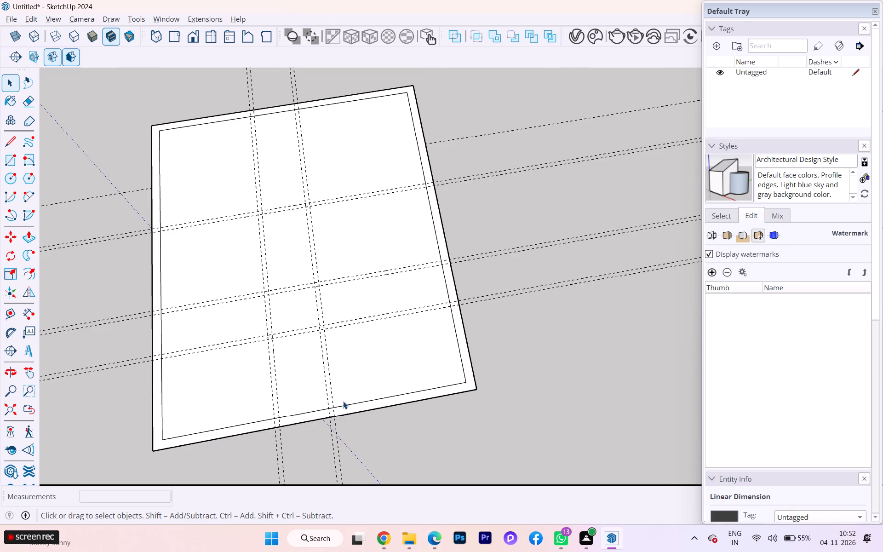
Dimension the full outer width of the near wall between its outer corners, placing the dimension outside the house.
scroll(347, 400, down, 2)
key(alt+Tab)
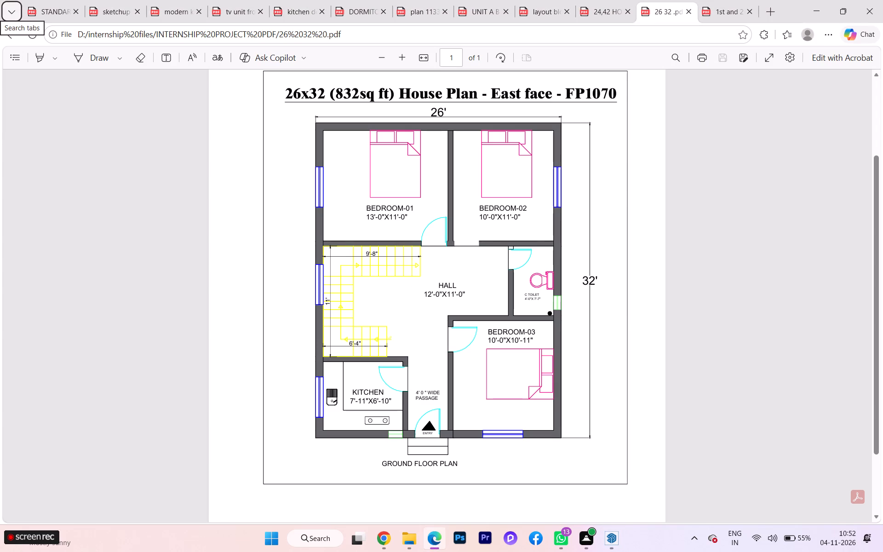
key(alt+Tab)
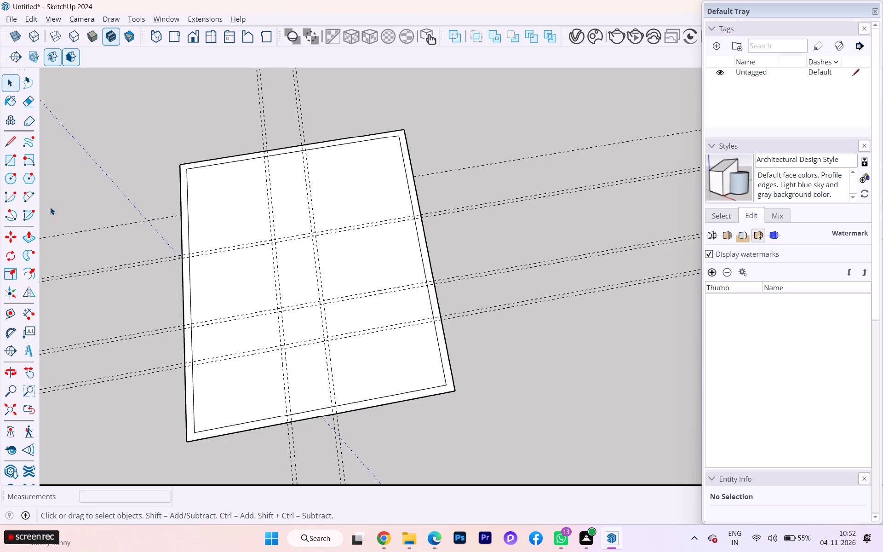
click(29, 310)
click(187, 442)
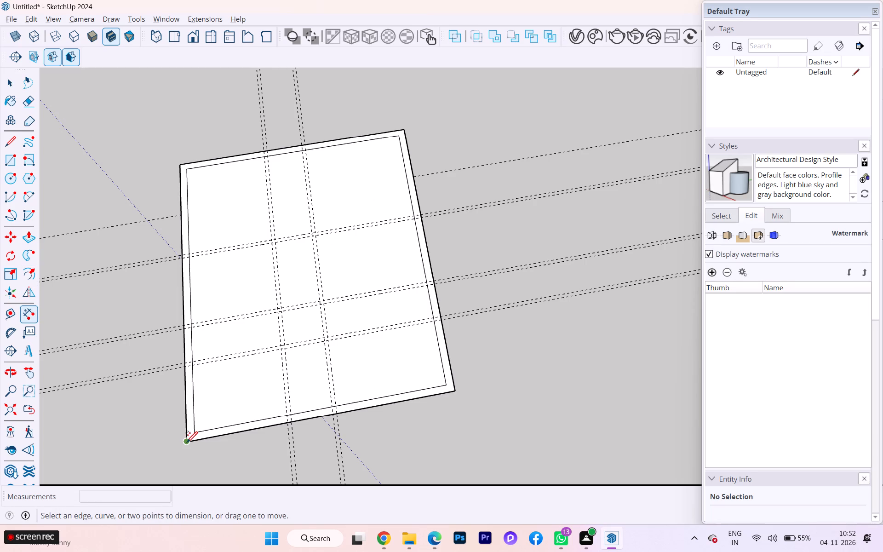
click(453, 396)
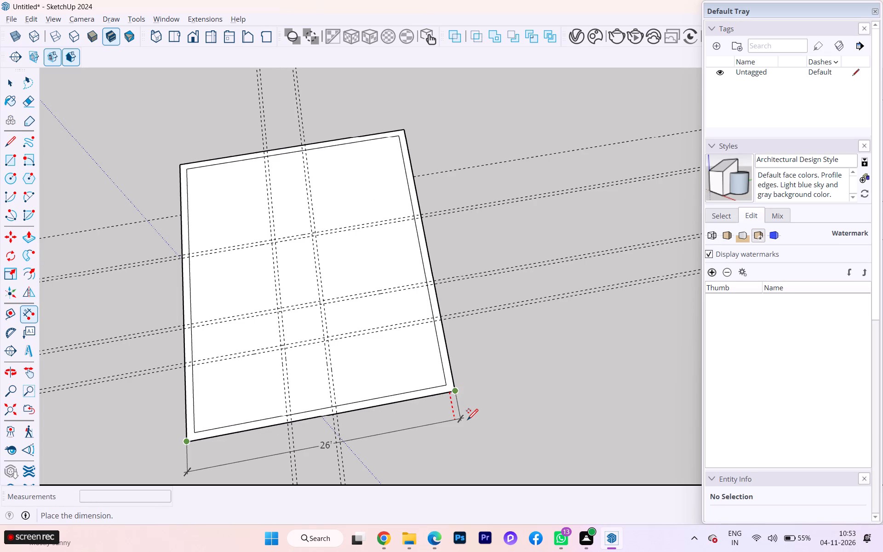
click(467, 419)
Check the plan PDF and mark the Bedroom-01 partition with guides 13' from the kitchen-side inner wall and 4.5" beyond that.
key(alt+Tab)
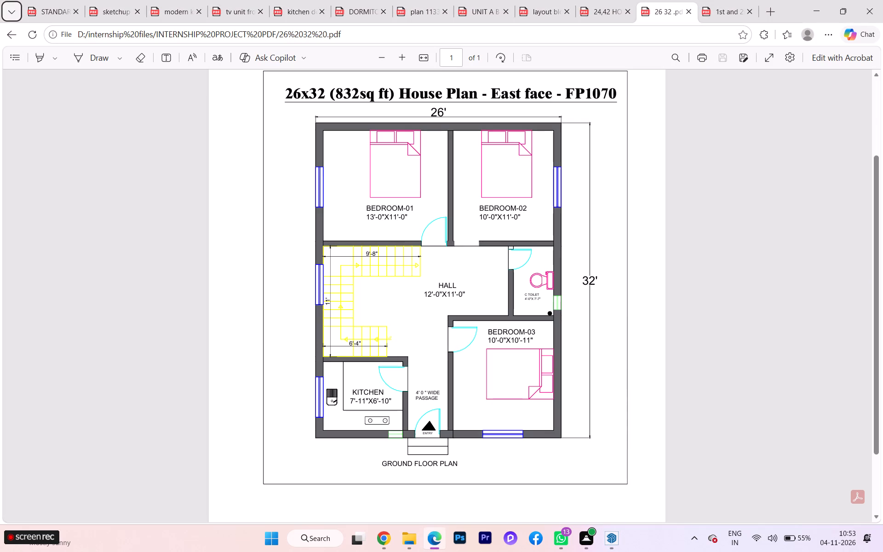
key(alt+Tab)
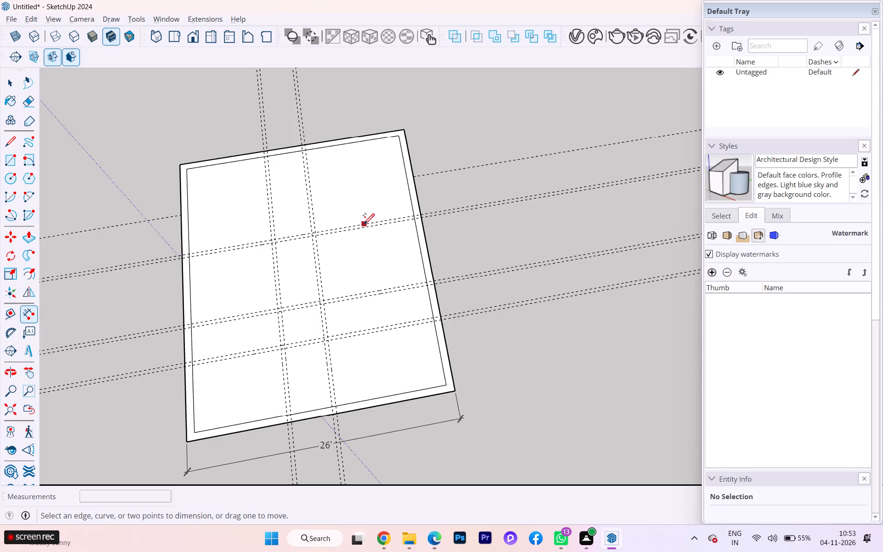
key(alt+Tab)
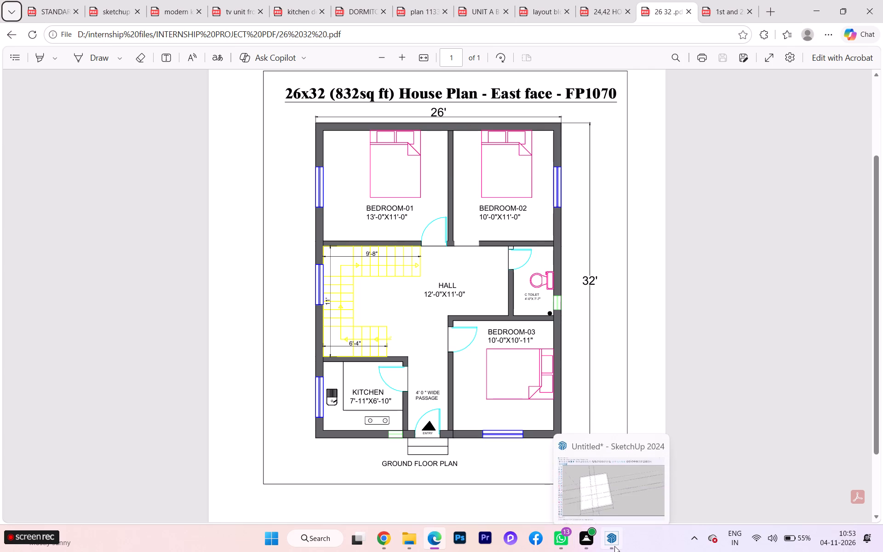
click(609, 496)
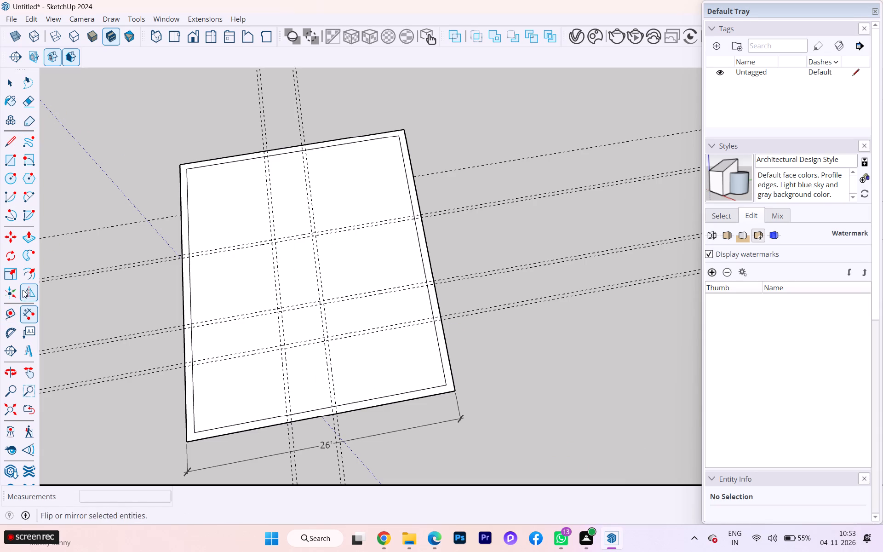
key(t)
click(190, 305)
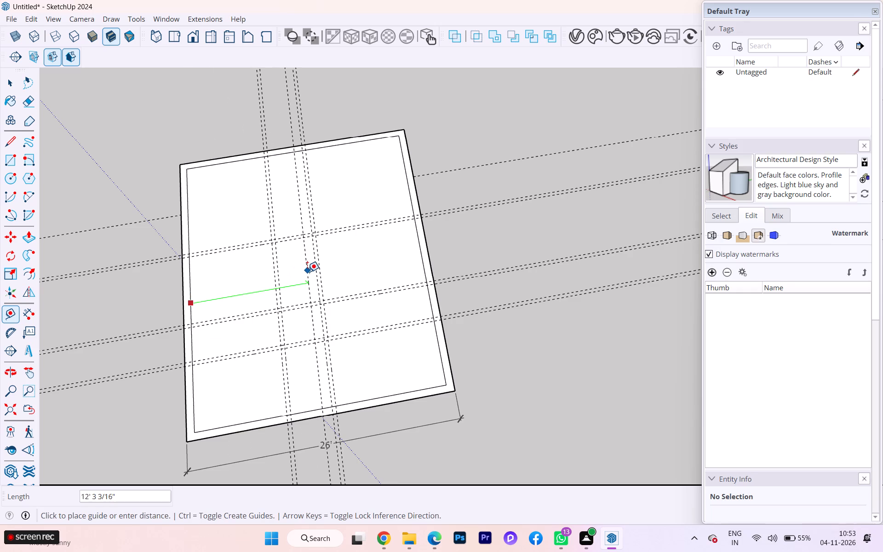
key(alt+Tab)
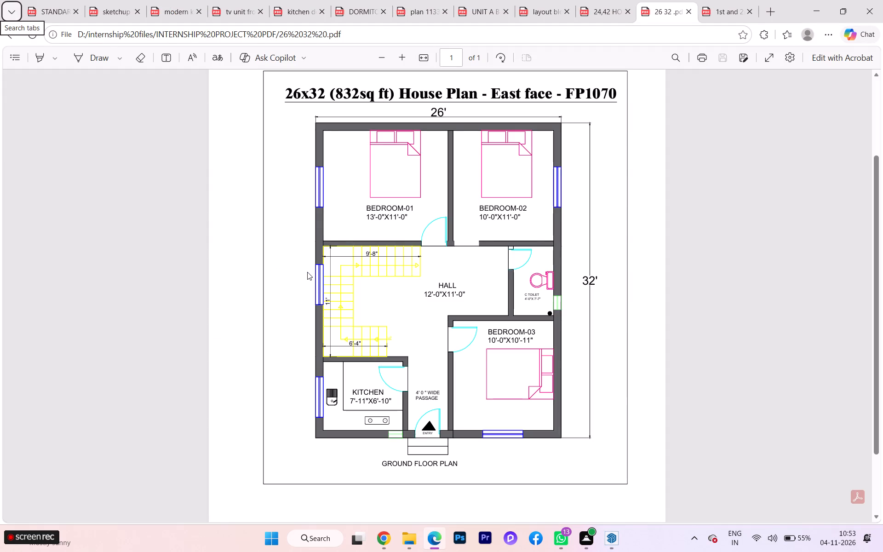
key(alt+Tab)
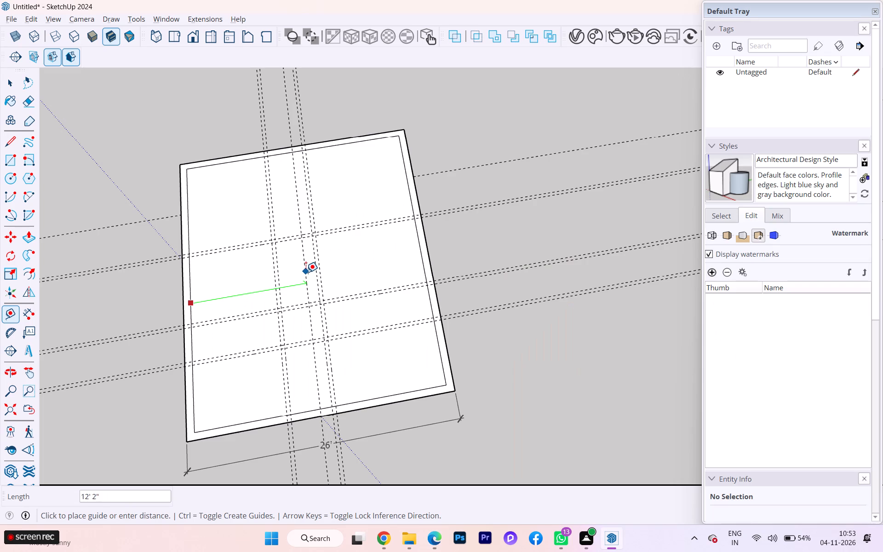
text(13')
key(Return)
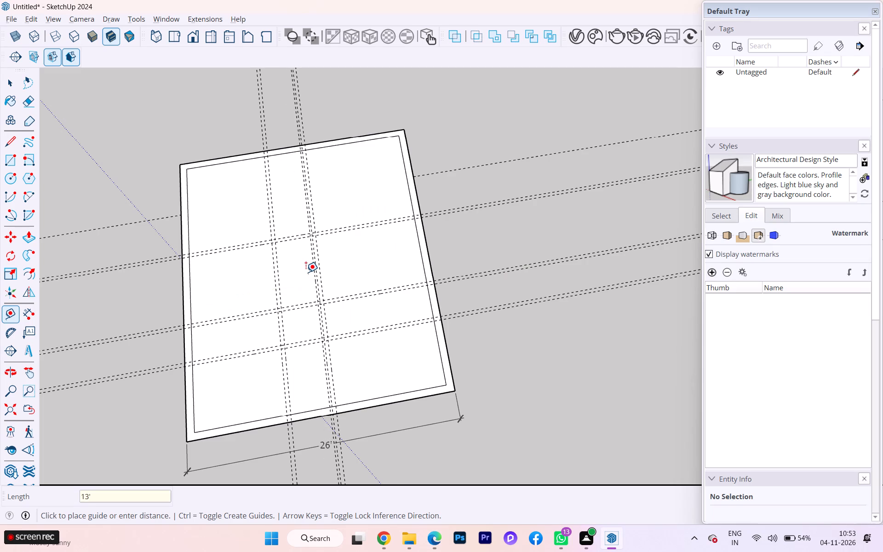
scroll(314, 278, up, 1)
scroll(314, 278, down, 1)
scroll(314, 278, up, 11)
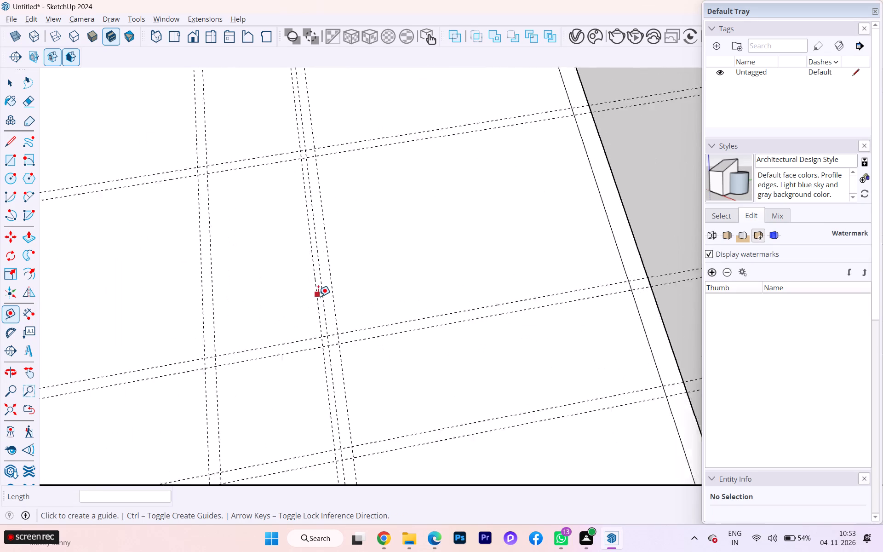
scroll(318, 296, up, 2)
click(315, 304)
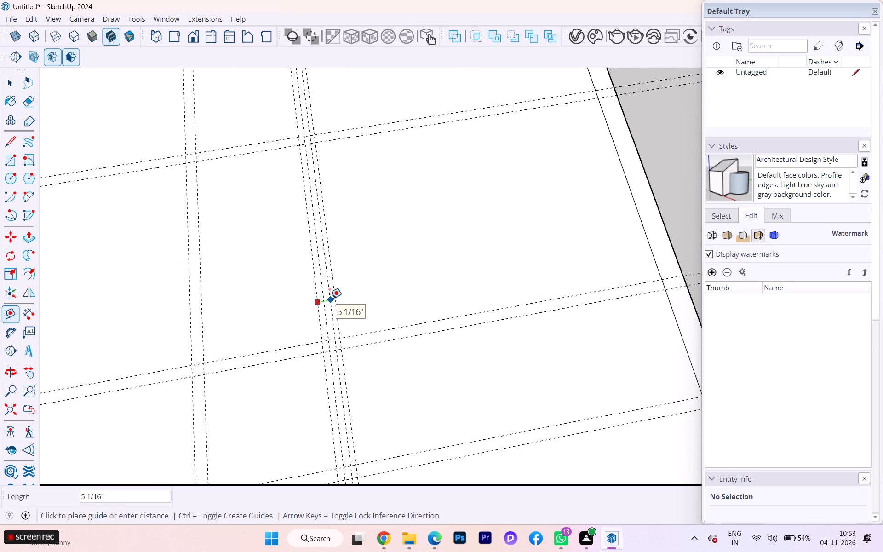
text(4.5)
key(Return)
Measure the width from the new Bedroom-01 partition guide to the opposite long inner wall against the plan PDF, without placing a dimension.
key(alt+Tab)
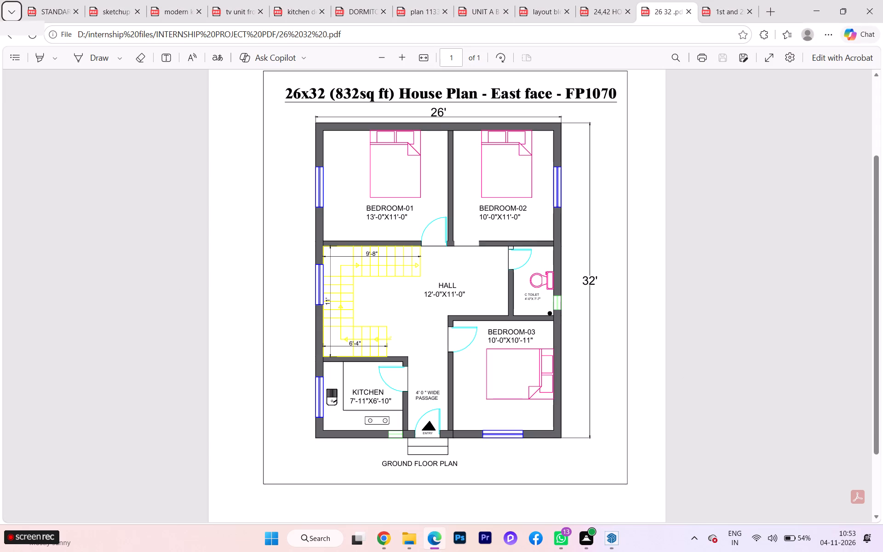
key(alt+Tab)
scroll(330, 319, down, 1)
scroll(330, 319, up, 3)
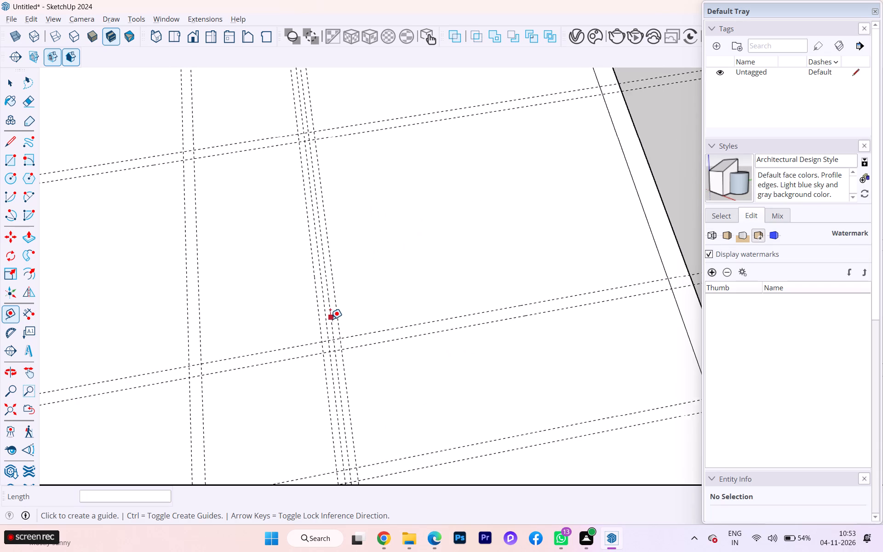
scroll(330, 319, up, 1)
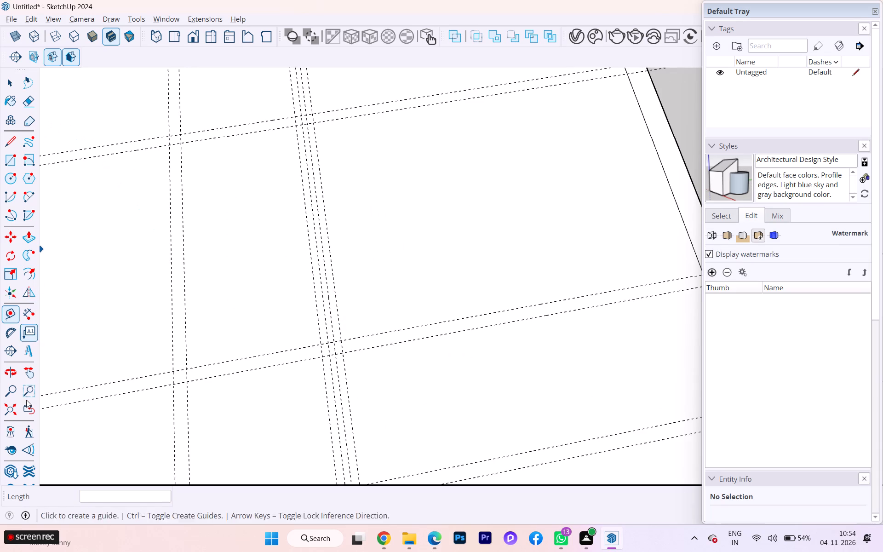
click(23, 315)
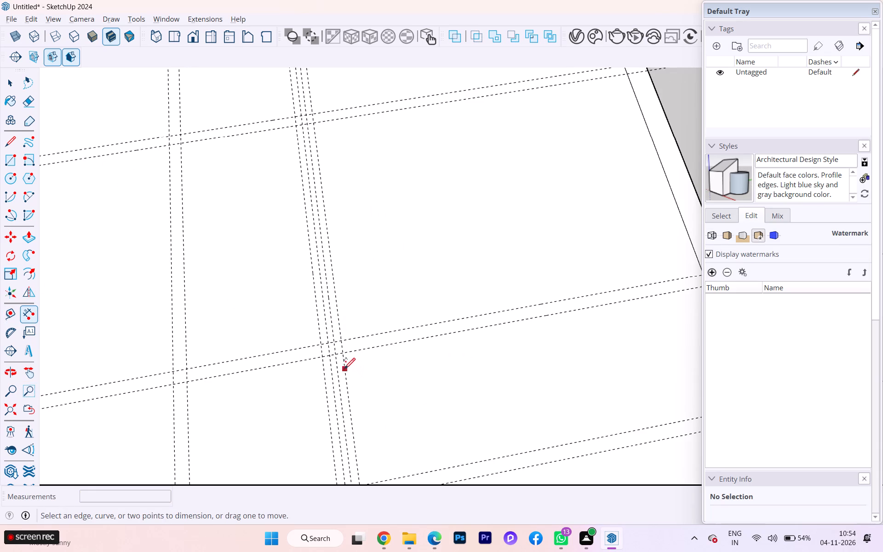
click(338, 366)
scroll(395, 375, down, 3)
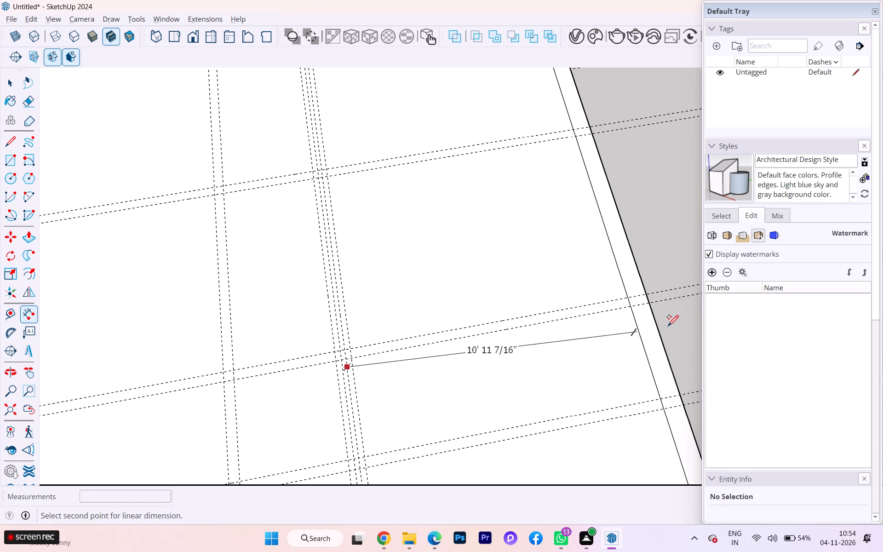
click(630, 315)
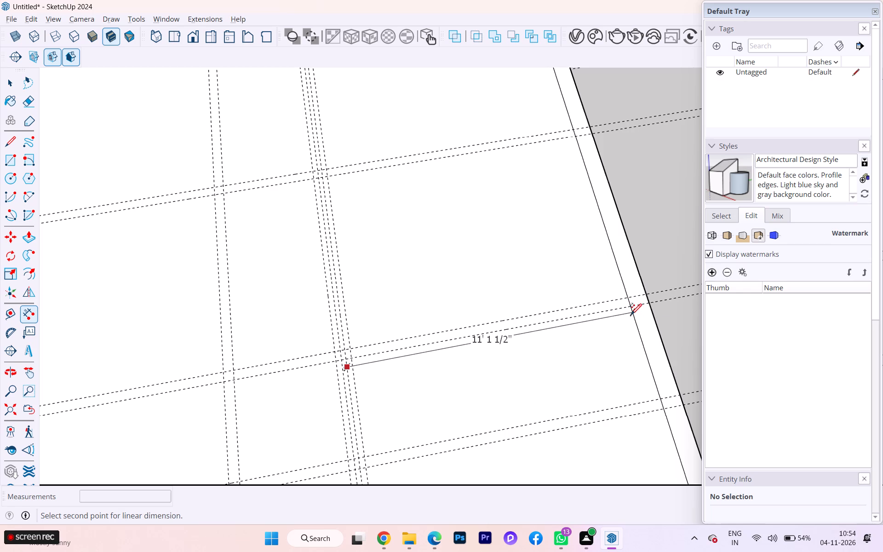
key(Escape)
scroll(455, 341, down, 3)
scroll(420, 372, up, 2)
scroll(434, 383, down, 2)
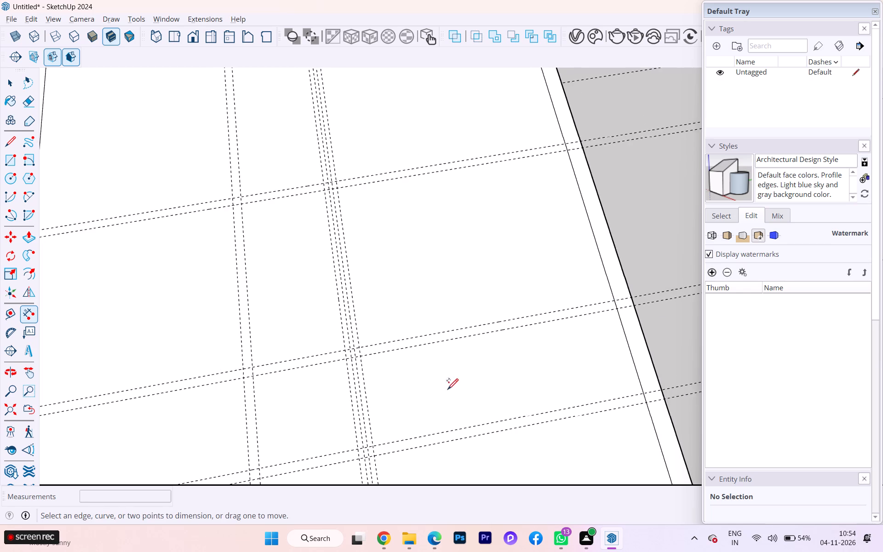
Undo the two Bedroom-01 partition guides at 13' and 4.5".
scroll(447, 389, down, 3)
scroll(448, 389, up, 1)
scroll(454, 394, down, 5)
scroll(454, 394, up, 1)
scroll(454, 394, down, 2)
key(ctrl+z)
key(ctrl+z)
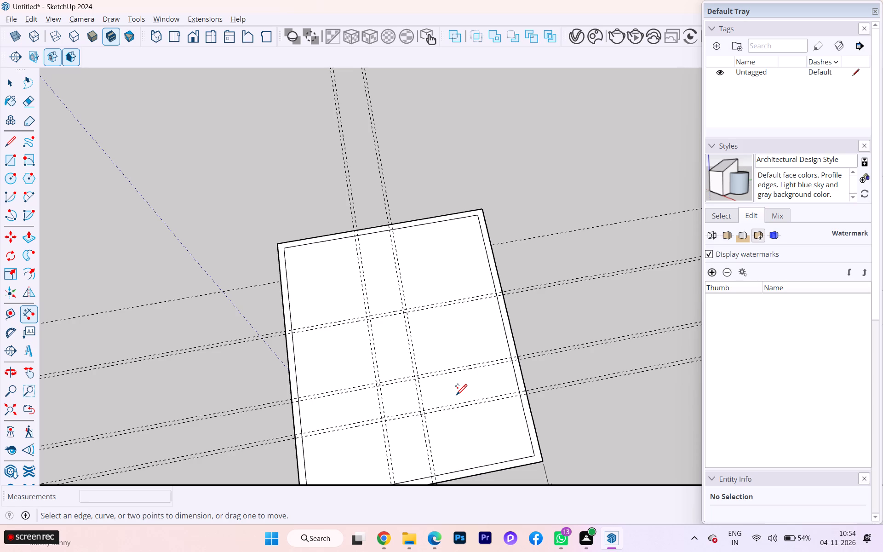
Draw a 24' 6" line between the long inner walls along the bedroom-side guide of the partition separating the rear bedrooms from the hall.
scroll(457, 390, down, 1)
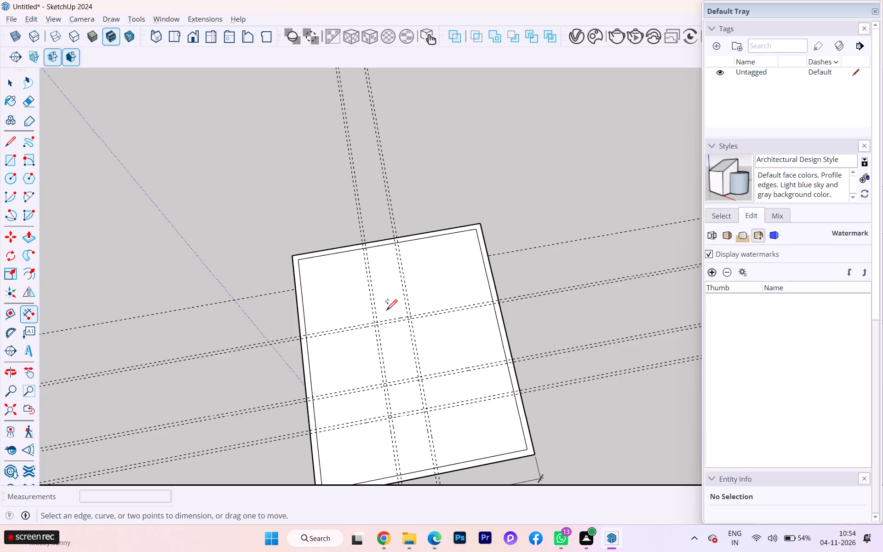
scroll(359, 242, down, 2)
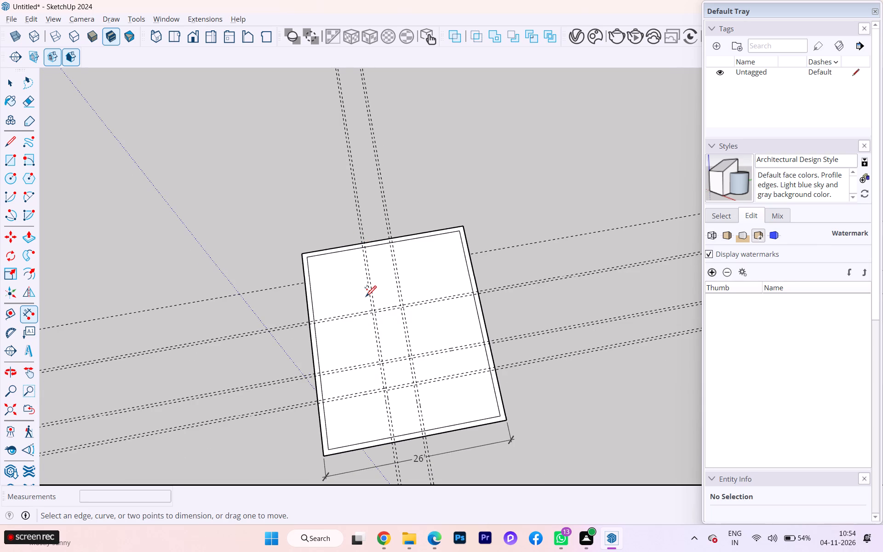
key(alt+Tab)
key(alt+Tab)
key(alt+Tab)
key(alt+Tab)
key(l)
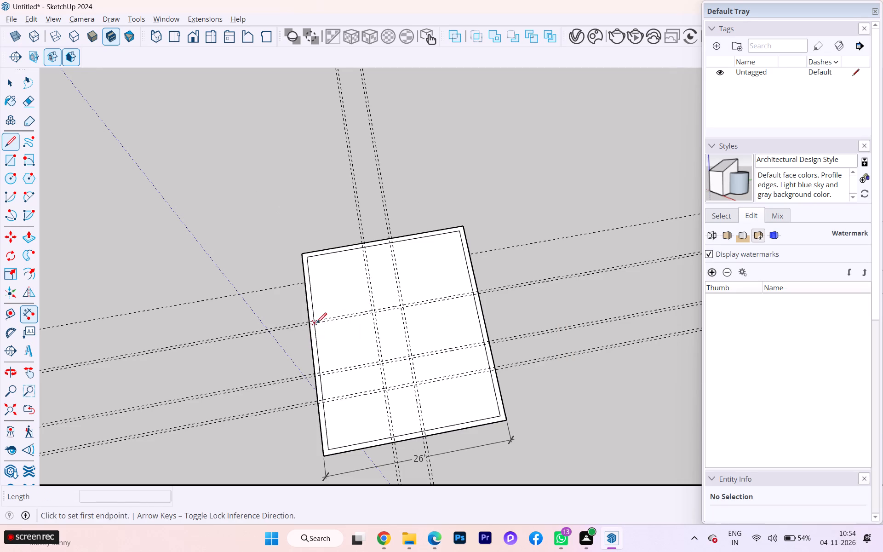
scroll(316, 321, up, 9)
scroll(316, 320, down, 2)
scroll(316, 320, up, 2)
scroll(315, 322, down, 3)
scroll(315, 322, up, 13)
click(311, 322)
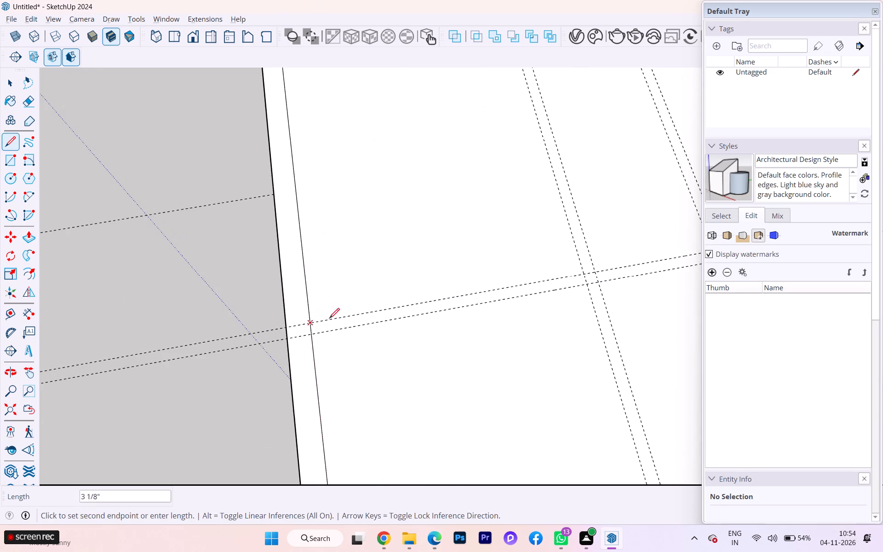
scroll(314, 329, down, 1)
scroll(304, 329, up, 4)
scroll(67, 338, down, 1)
scroll(58, 337, up, 2)
scroll(30, 339, down, 2)
scroll(71, 348, up, 1)
scroll(78, 348, down, 2)
scroll(118, 347, up, 1)
scroll(122, 347, down, 3)
scroll(124, 347, up, 2)
scroll(192, 347, down, 6)
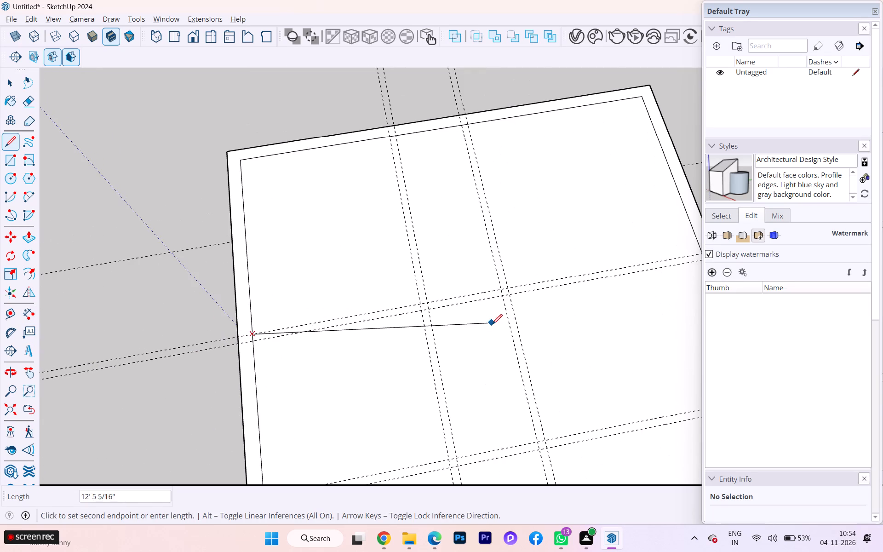
key(Left)
scroll(464, 292, down, 3)
scroll(451, 293, up, 2)
scroll(443, 293, down, 2)
scroll(615, 282, up, 2)
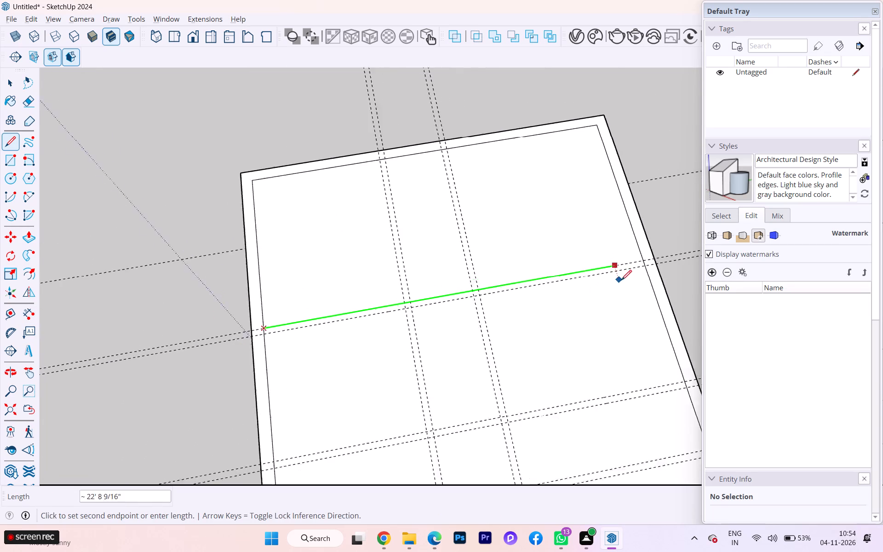
scroll(621, 280, up, 2)
click(652, 254)
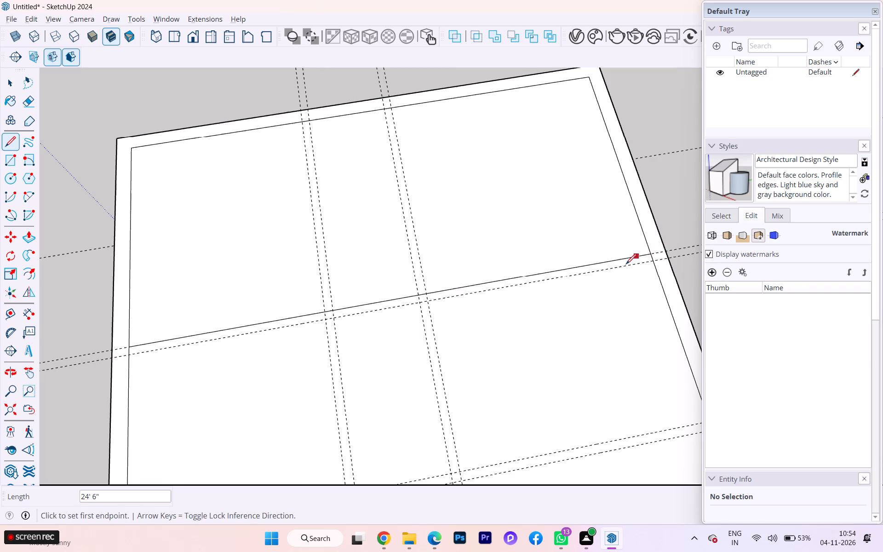
key(Escape)
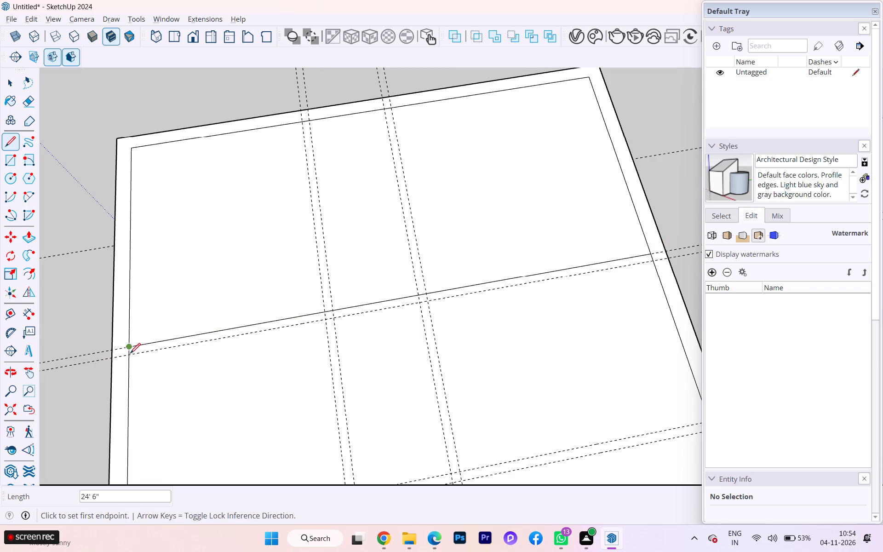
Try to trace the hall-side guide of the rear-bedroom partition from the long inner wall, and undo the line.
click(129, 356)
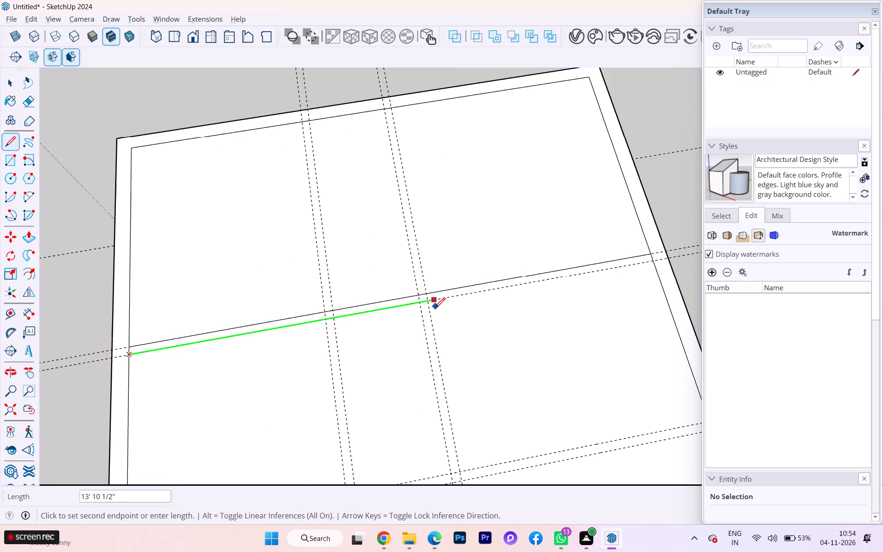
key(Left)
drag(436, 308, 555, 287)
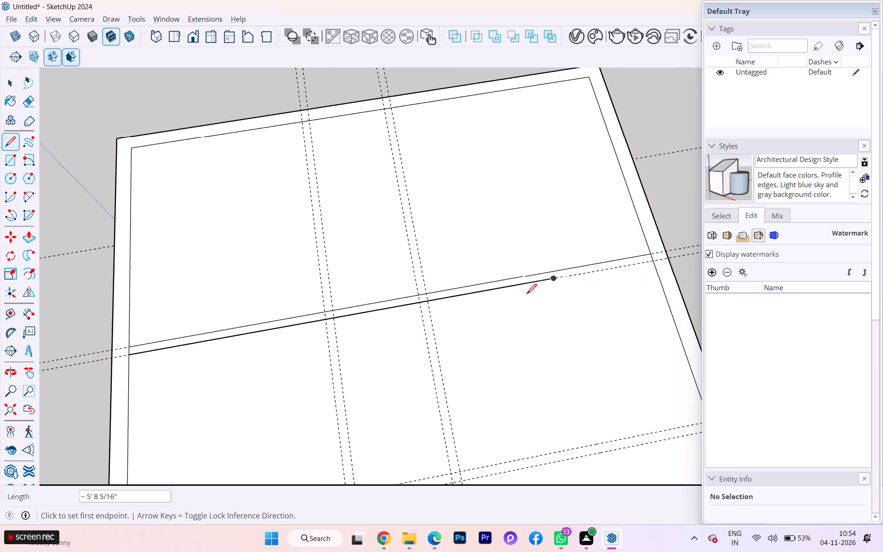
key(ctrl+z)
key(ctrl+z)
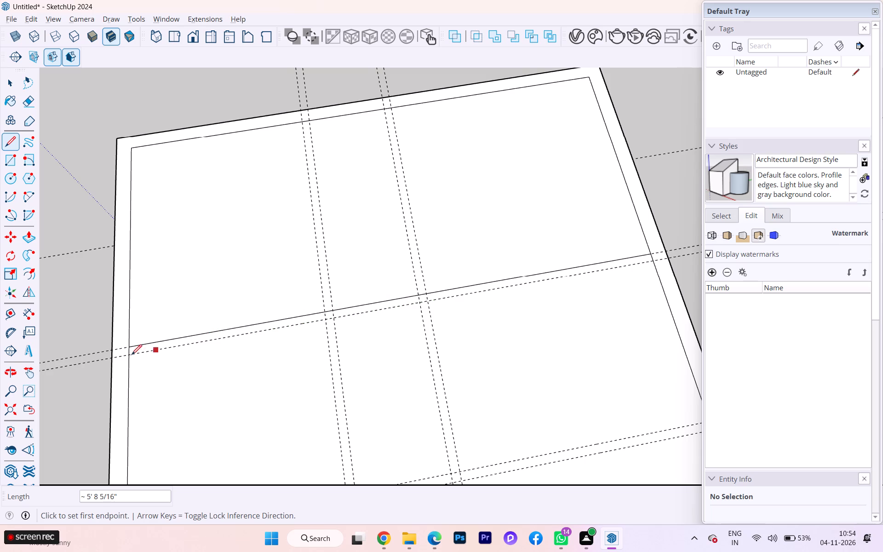
Draw a 24' 6" line between the long inner walls along the hall-side guide of the rear-bedroom partition.
click(131, 355)
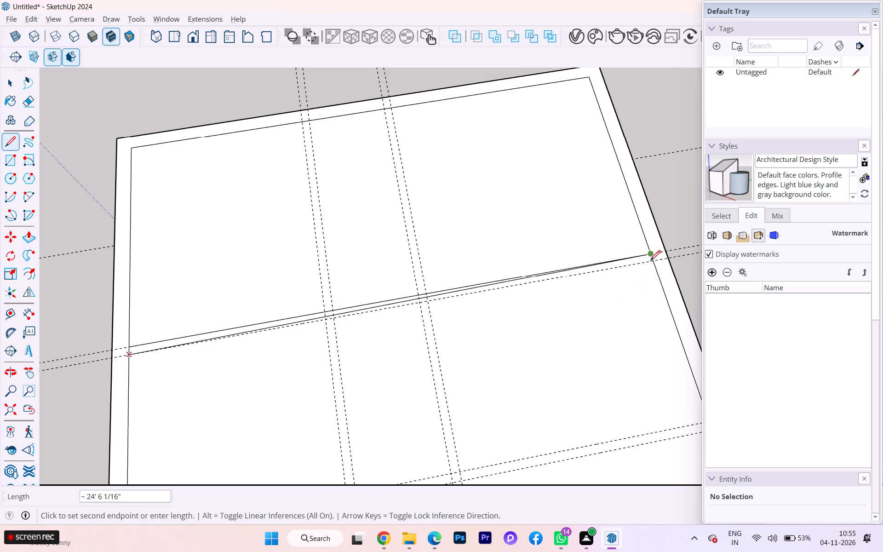
key(Left)
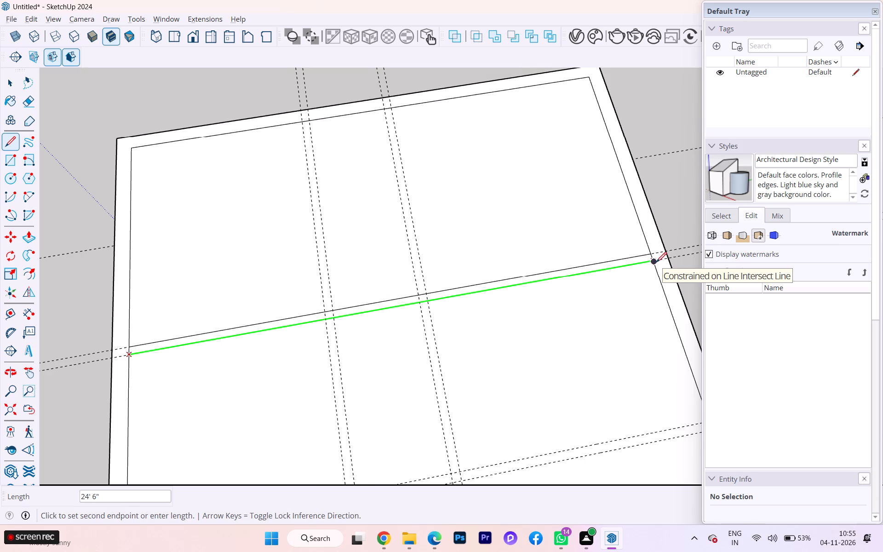
click(656, 262)
Draw a 24' 6" line between the long inner walls along the kitchen-side guide of the partition separating kitchen and hall.
scroll(519, 289, up, 4)
scroll(518, 289, down, 2)
scroll(518, 289, up, 1)
scroll(518, 290, down, 3)
scroll(453, 279, up, 3)
scroll(453, 279, down, 1)
scroll(453, 279, up, 3)
scroll(453, 279, down, 2)
scroll(391, 276, down, 2)
scroll(389, 278, up, 2)
scroll(389, 278, down, 1)
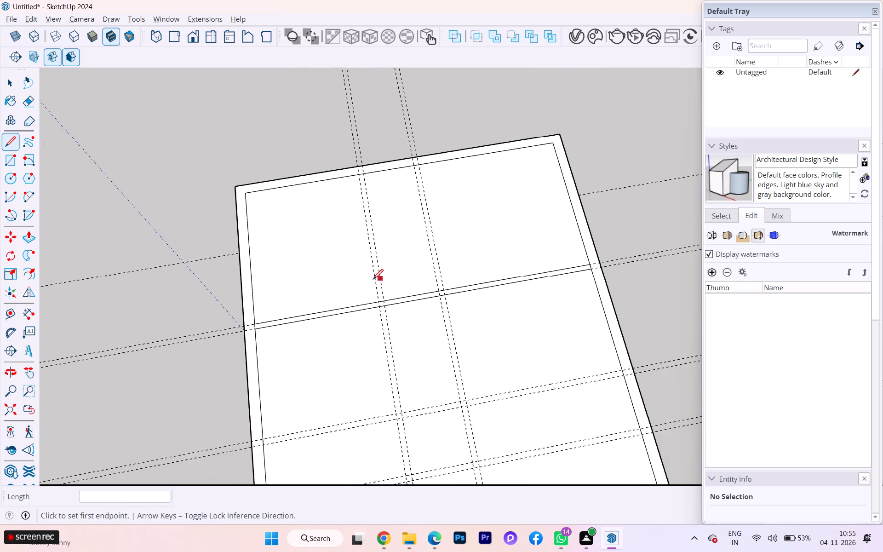
scroll(350, 284, down, 1)
scroll(348, 285, up, 3)
scroll(346, 285, down, 2)
scroll(335, 287, up, 2)
scroll(332, 288, down, 2)
scroll(344, 293, up, 1)
scroll(344, 293, down, 2)
scroll(362, 306, up, 5)
scroll(362, 306, down, 1)
scroll(365, 269, down, 5)
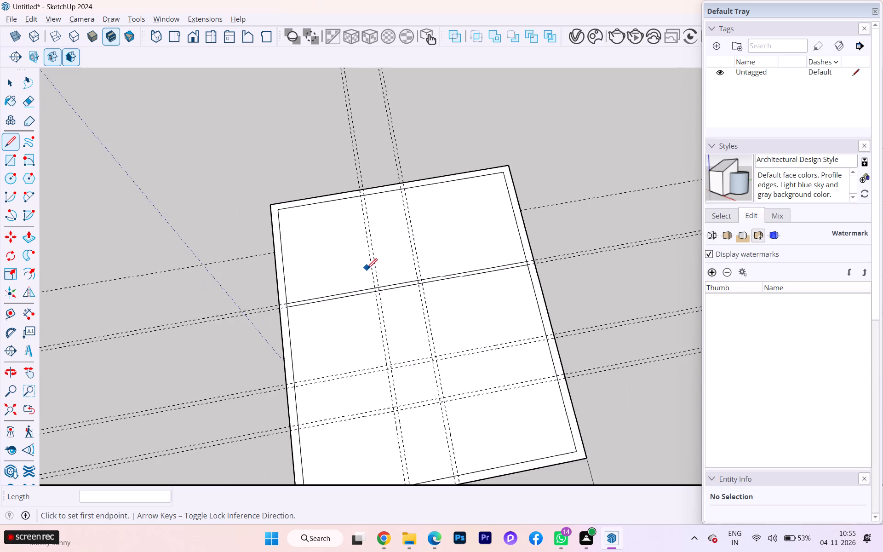
scroll(367, 269, down, 2)
scroll(330, 416, up, 2)
scroll(330, 416, down, 1)
scroll(329, 416, up, 8)
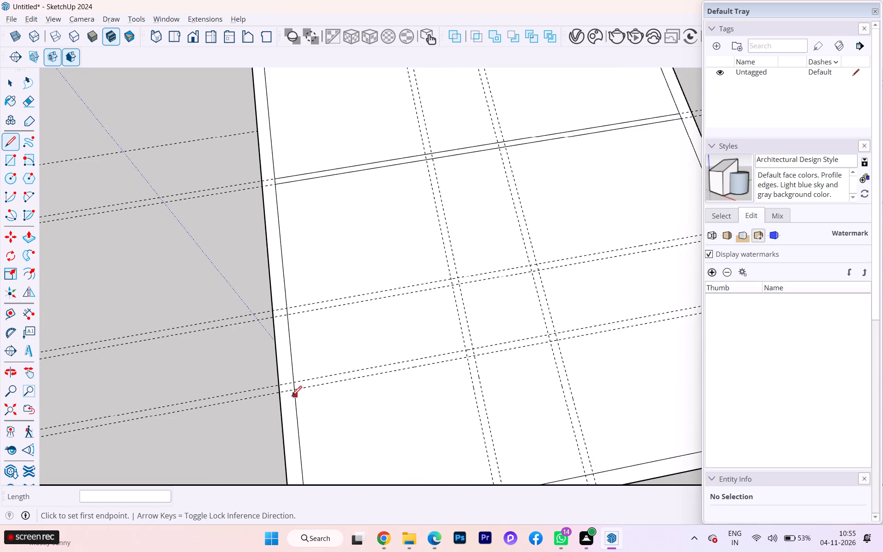
click(301, 390)
scroll(397, 368, down, 3)
scroll(329, 378, down, 3)
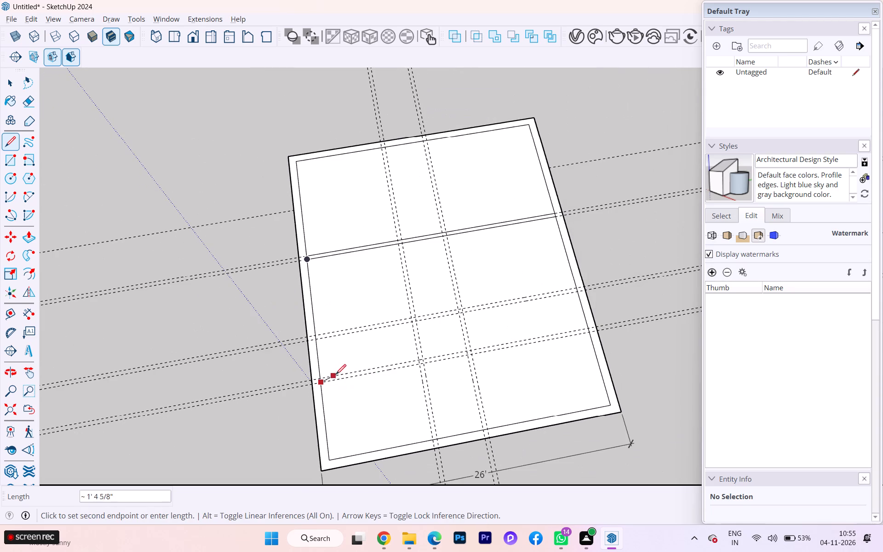
key(Left)
scroll(563, 358, up, 3)
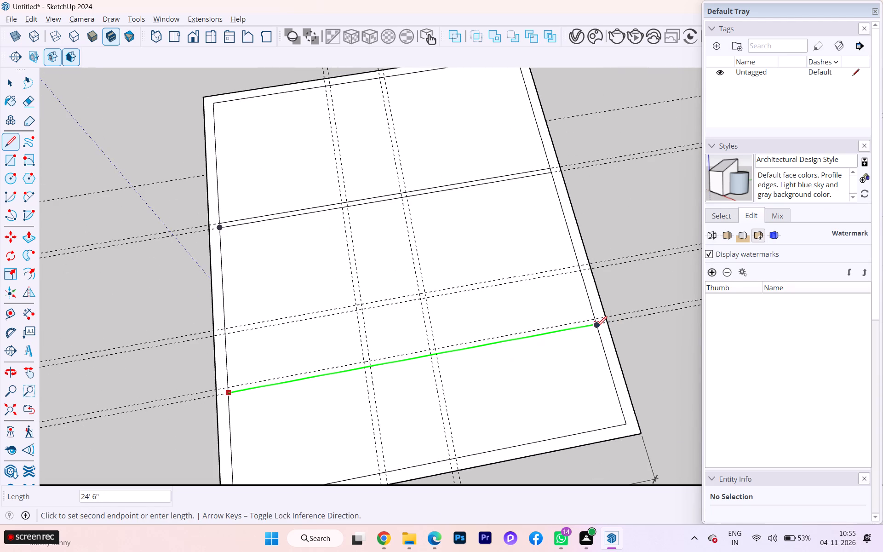
click(596, 327)
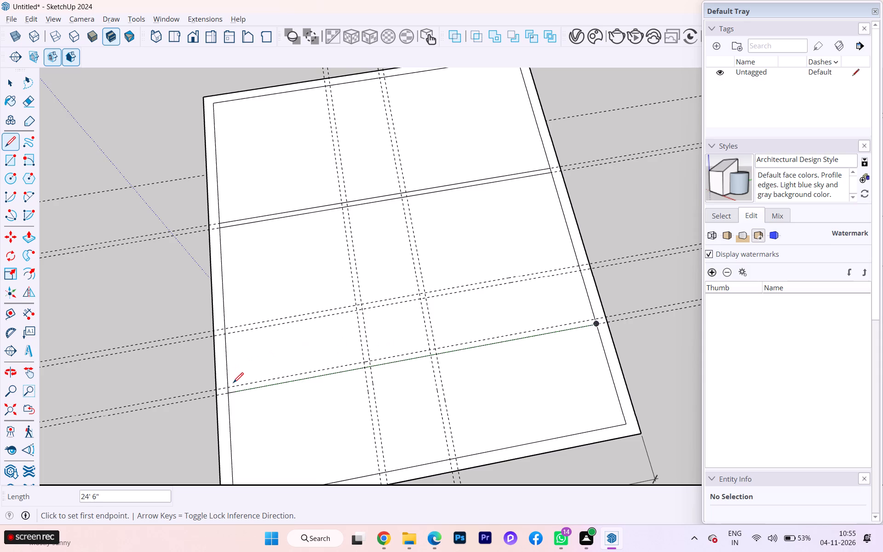
Draw a parallel 24' 6" line between the long inner walls along the hall-side guide of the kitchen partition.
scroll(230, 388, up, 5)
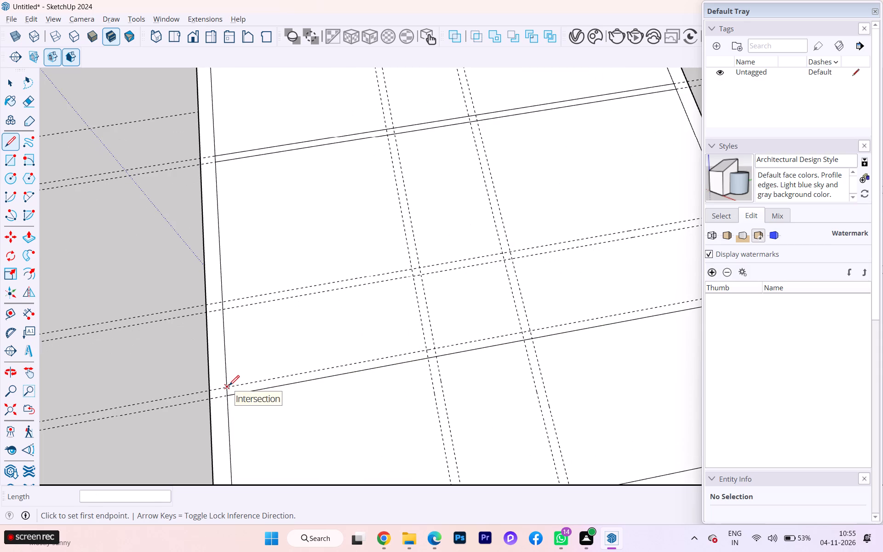
click(229, 385)
scroll(182, 396, down, 3)
scroll(186, 397, up, 2)
scroll(186, 397, down, 1)
key(Left)
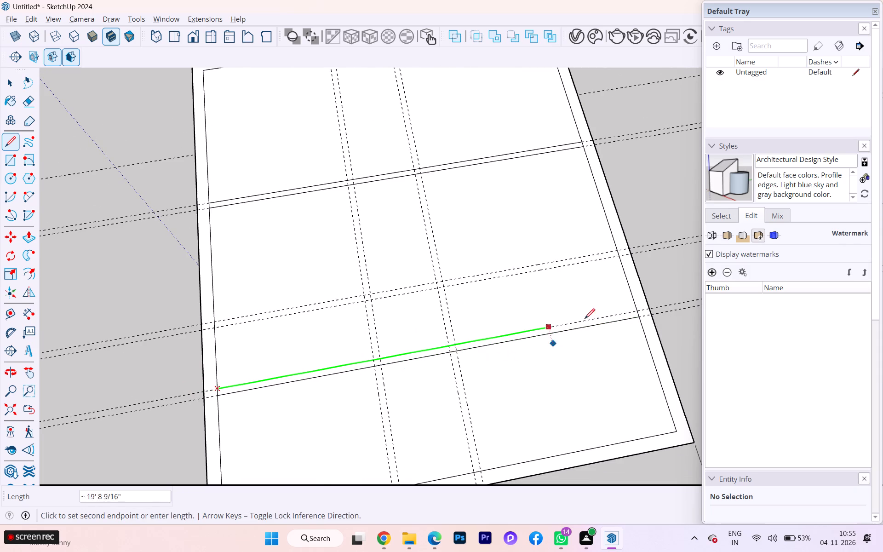
scroll(636, 304, up, 2)
click(636, 313)
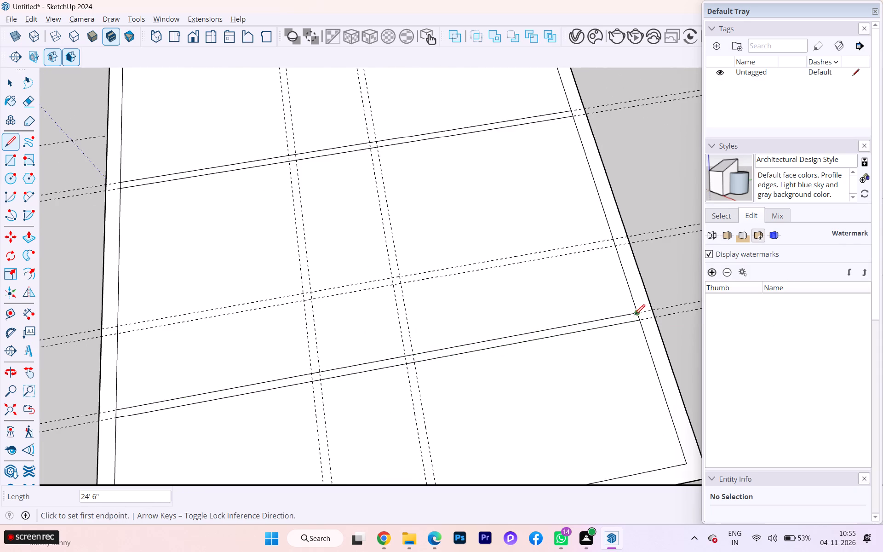
Check the plan PDF and draw the bedroom-side line of the Bedroom-03/toilet partition from the long inner wall to the outer passage-side guide.
scroll(630, 321, down, 3)
scroll(614, 336, up, 1)
scroll(614, 337, down, 2)
scroll(515, 349, down, 1)
scroll(513, 349, up, 1)
scroll(507, 350, down, 2)
scroll(499, 352, up, 2)
scroll(498, 352, down, 4)
key(alt+Tab)
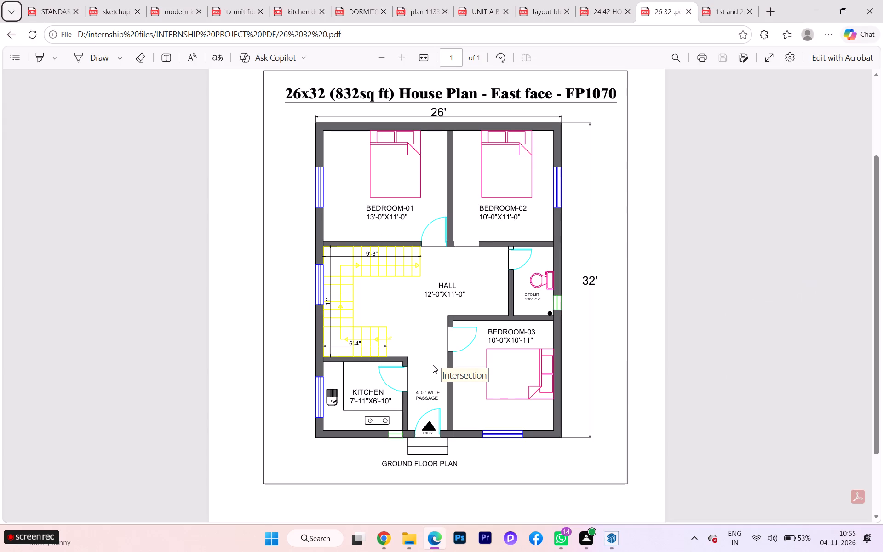
key(alt+Tab)
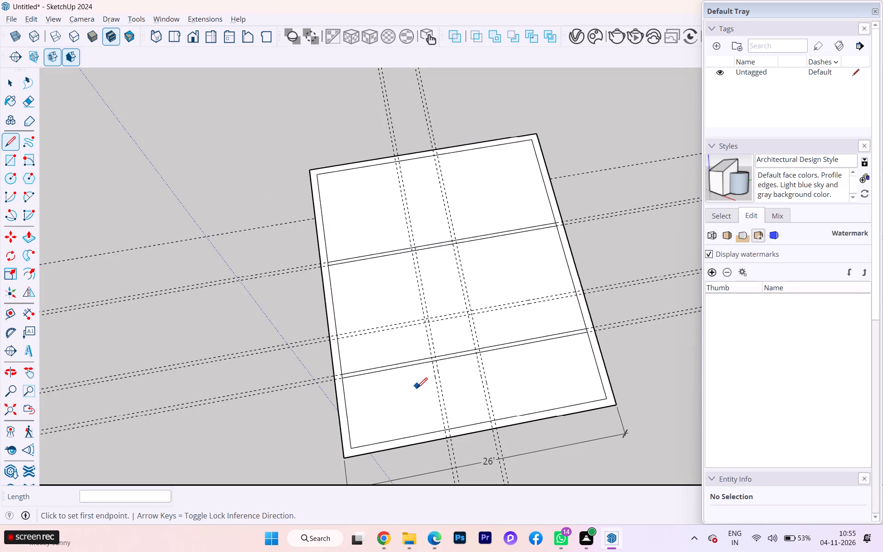
key(alt+Tab)
key(alt+Tab)
scroll(550, 316, up, 3)
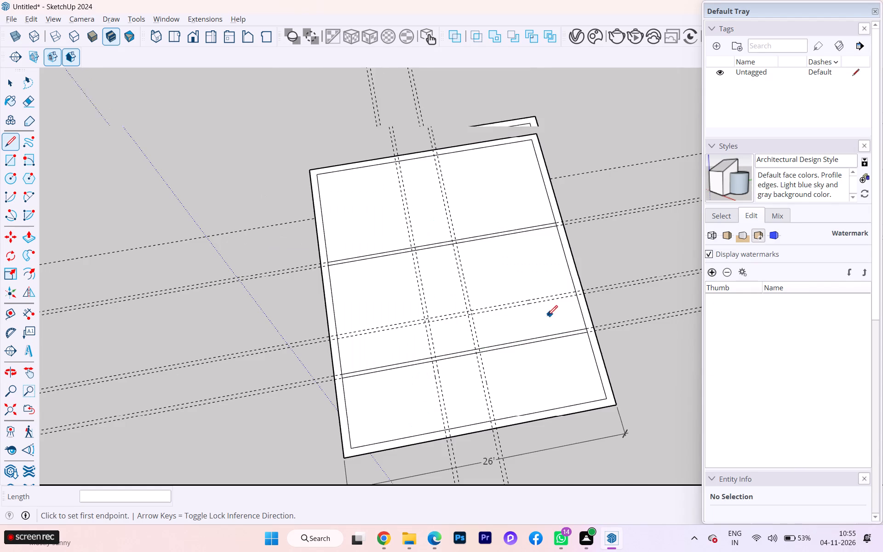
scroll(547, 316, up, 2)
scroll(576, 291, up, 3)
click(596, 281)
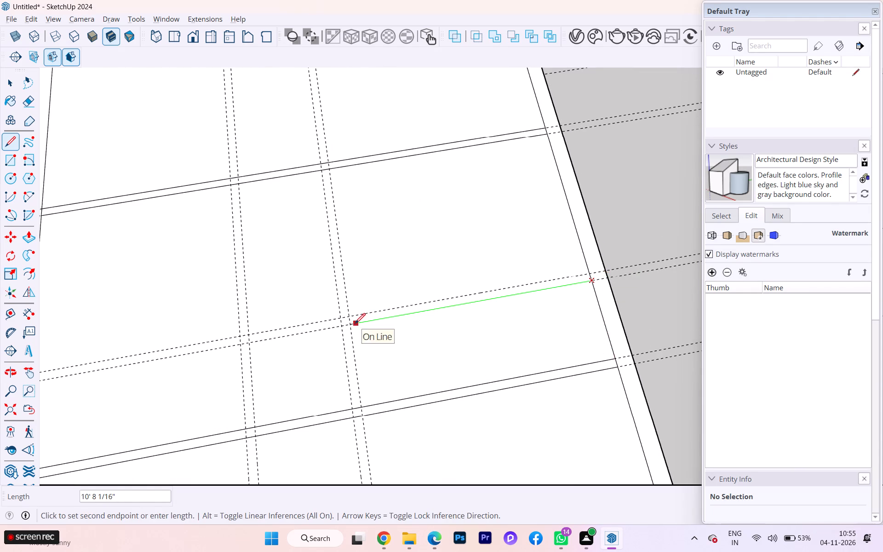
click(343, 325)
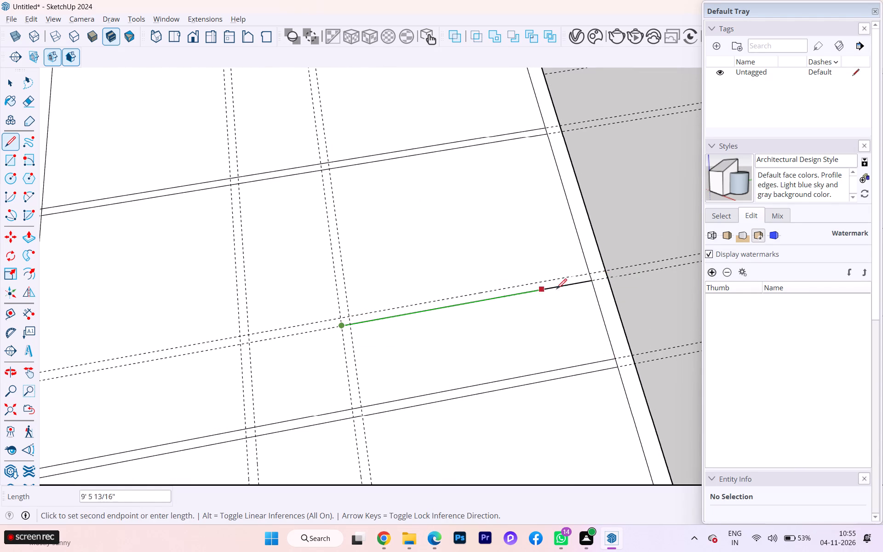
key(Escape)
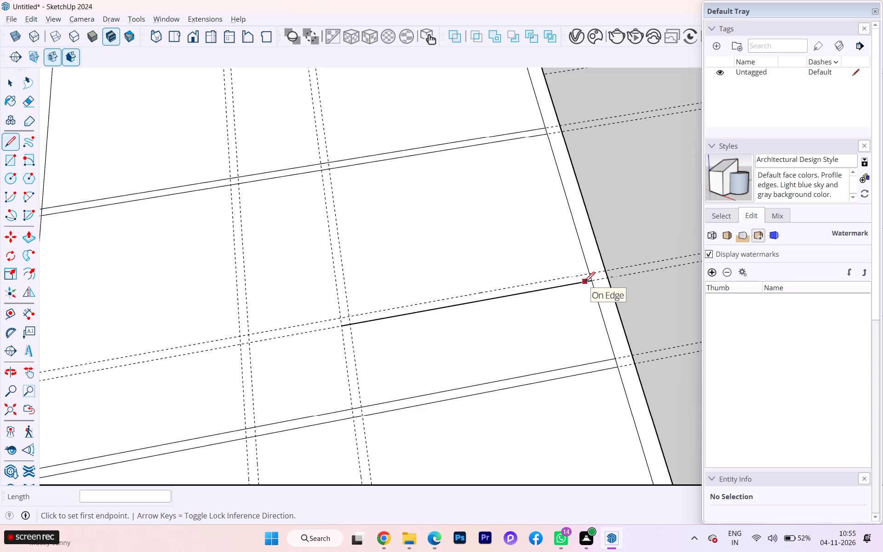
Draw the toilet-side line of the Bedroom-03 partition from the long inner wall to the same passage-side guide.
click(588, 275)
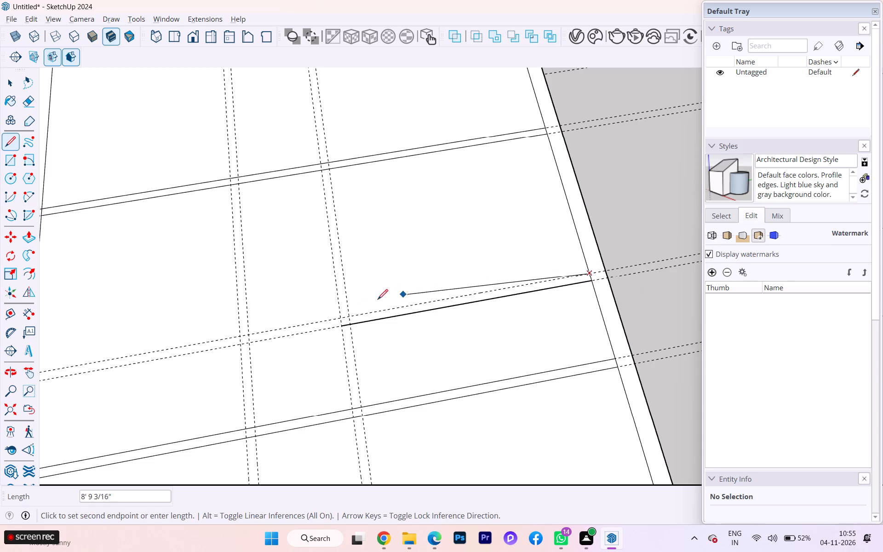
key(Left)
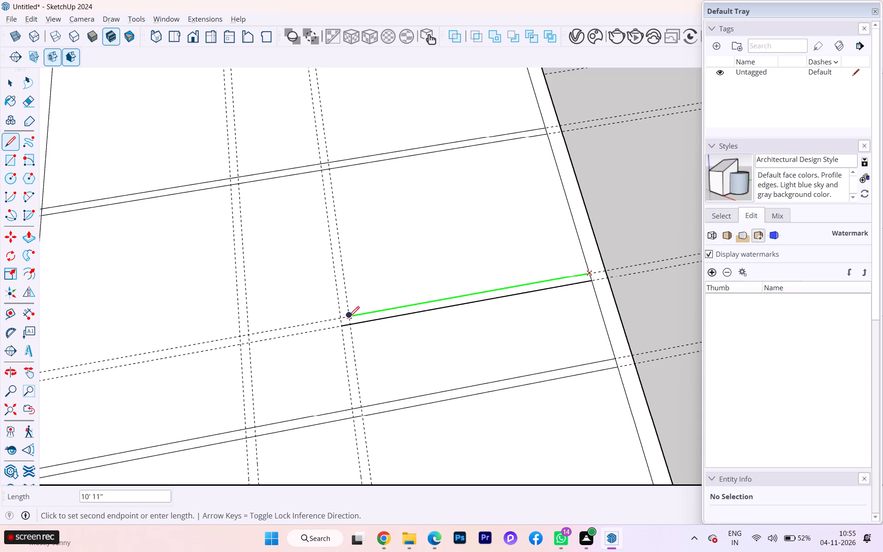
click(340, 319)
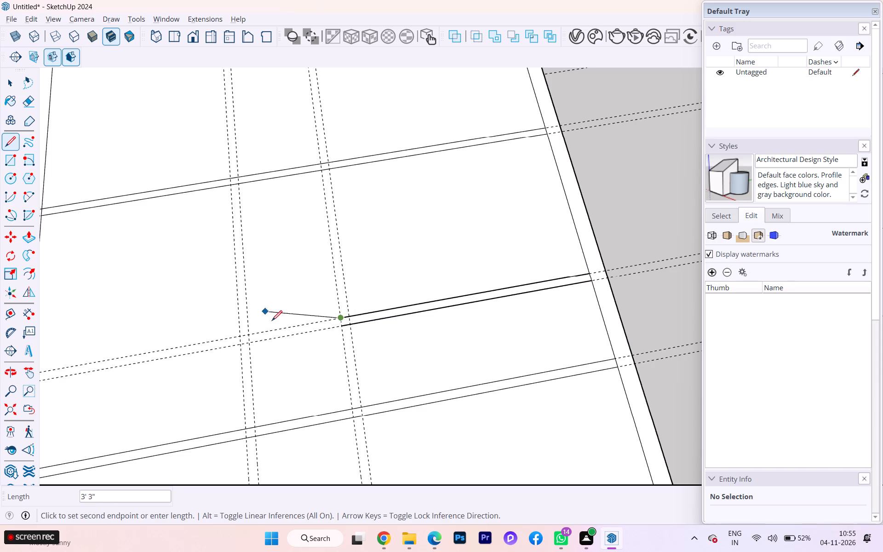
key(Escape)
Draw an 11' 3 1/2" line along the passage-side guide from the Bedroom-03 partition's outer corner to the front inner wall.
scroll(358, 315, down, 3)
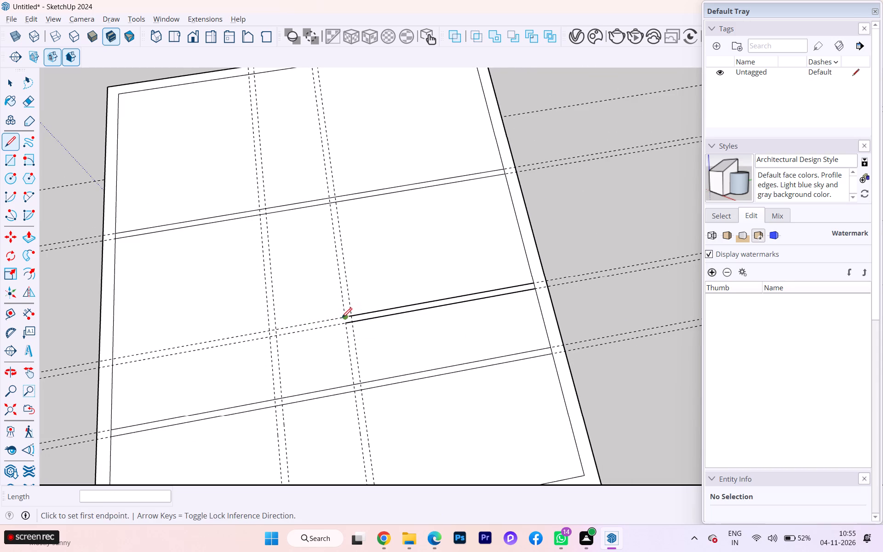
click(343, 318)
scroll(329, 287, down, 1)
scroll(329, 287, up, 2)
scroll(329, 286, down, 11)
scroll(329, 293, up, 1)
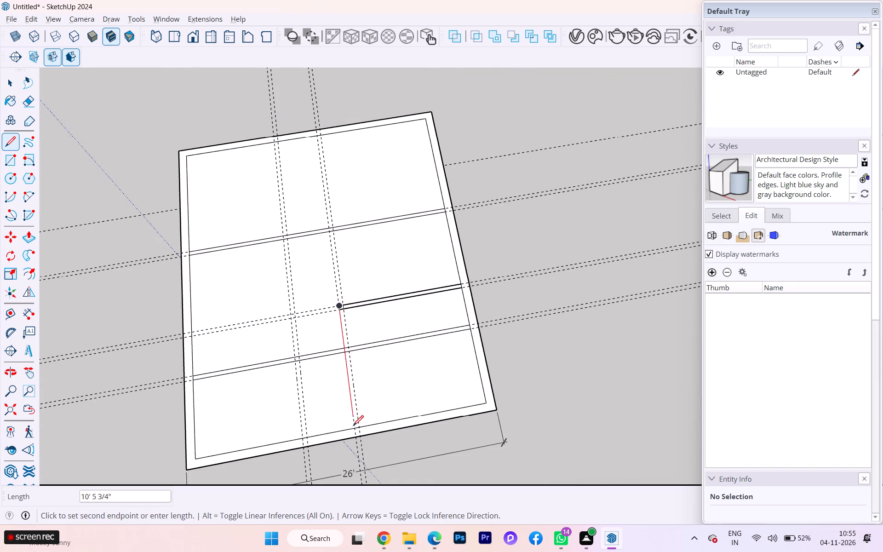
key(Right)
scroll(368, 430, up, 7)
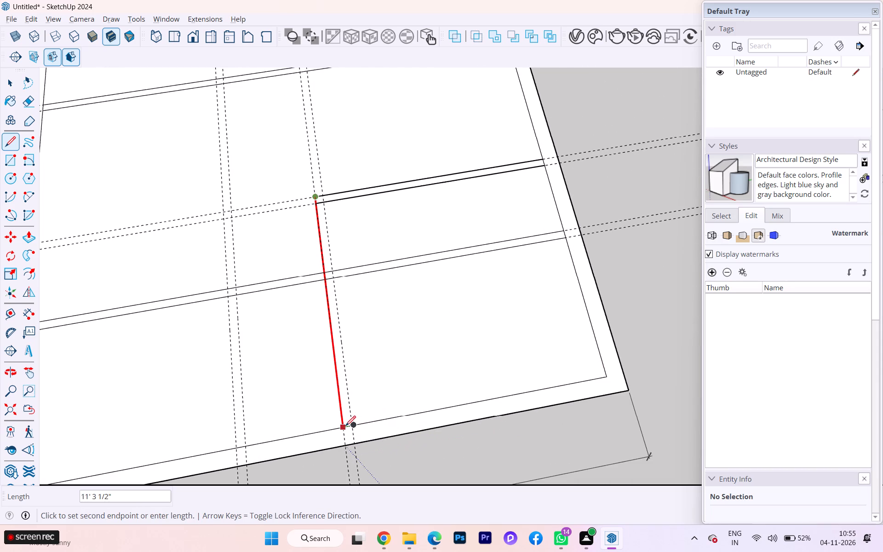
click(343, 426)
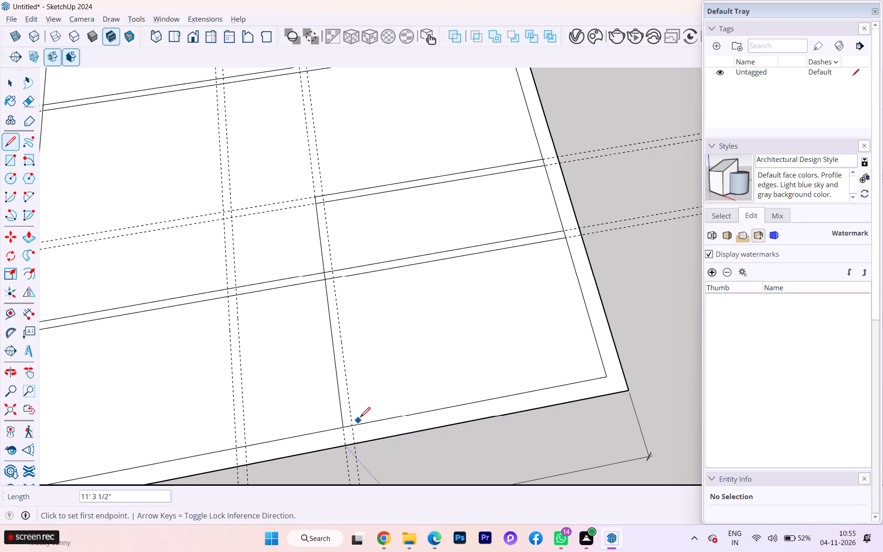
key(Escape)
Draw a 10' 11" line along the bedroom-side guide of the Bedroom-03 passage wall to the front inner wall.
click(323, 203)
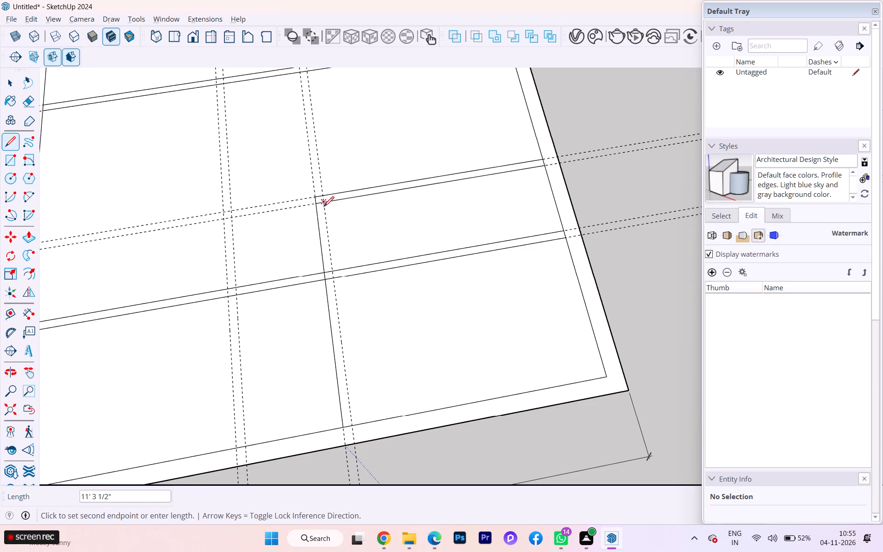
key(Right)
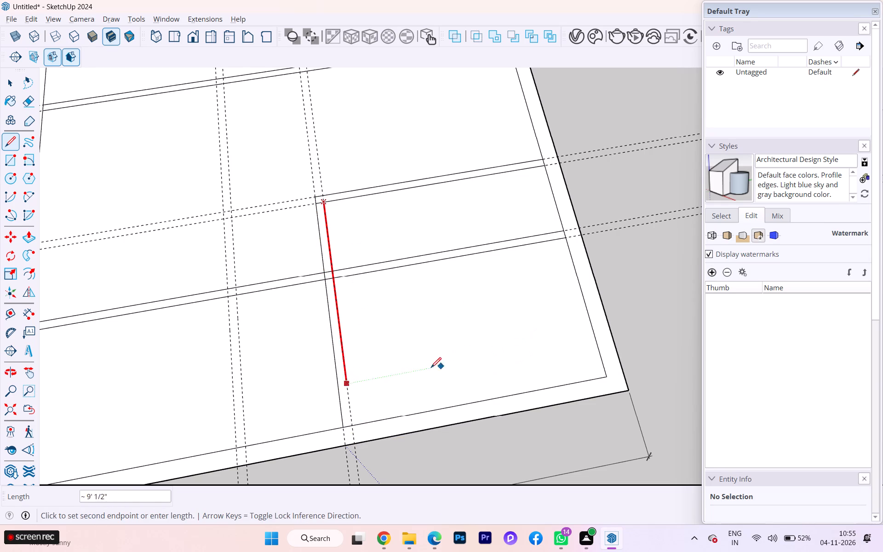
click(354, 430)
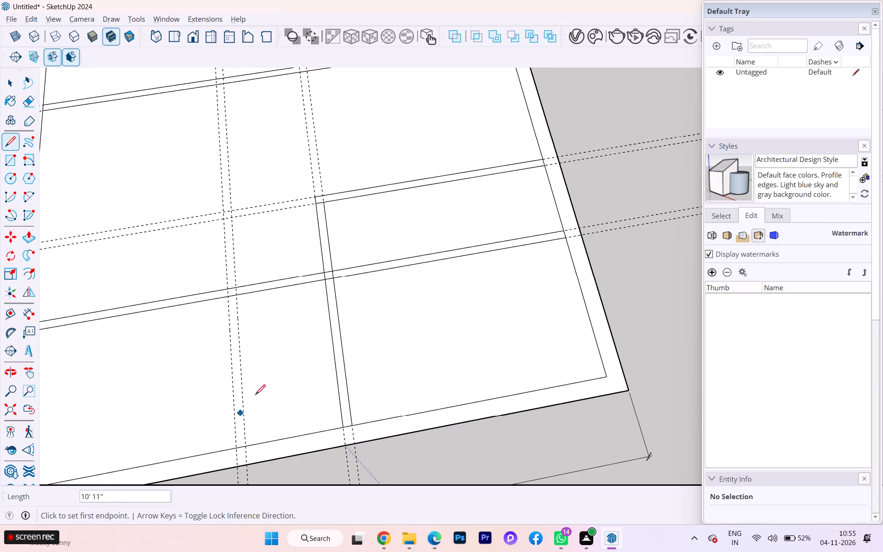
key(space)
Draw a 6' 10" line along the kitchen-side guide of the passage wall, from the kitchen/hall partition to the front inner wall.
scroll(468, 292, down, 2)
scroll(468, 292, up, 1)
scroll(468, 292, down, 1)
scroll(516, 293, down, 3)
scroll(521, 298, up, 1)
scroll(521, 299, down, 2)
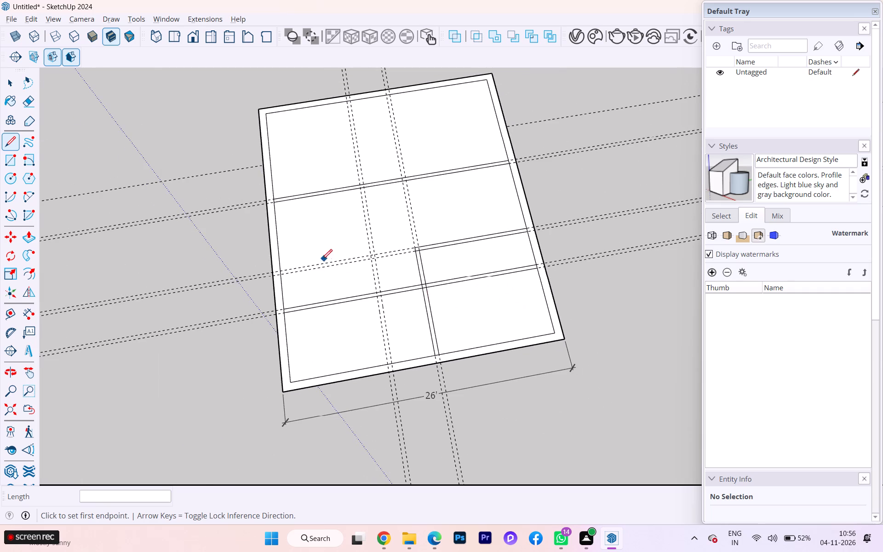
scroll(369, 300, up, 3)
scroll(373, 302, down, 1)
scroll(373, 302, up, 6)
scroll(384, 298, down, 3)
scroll(384, 298, up, 1)
scroll(384, 298, down, 3)
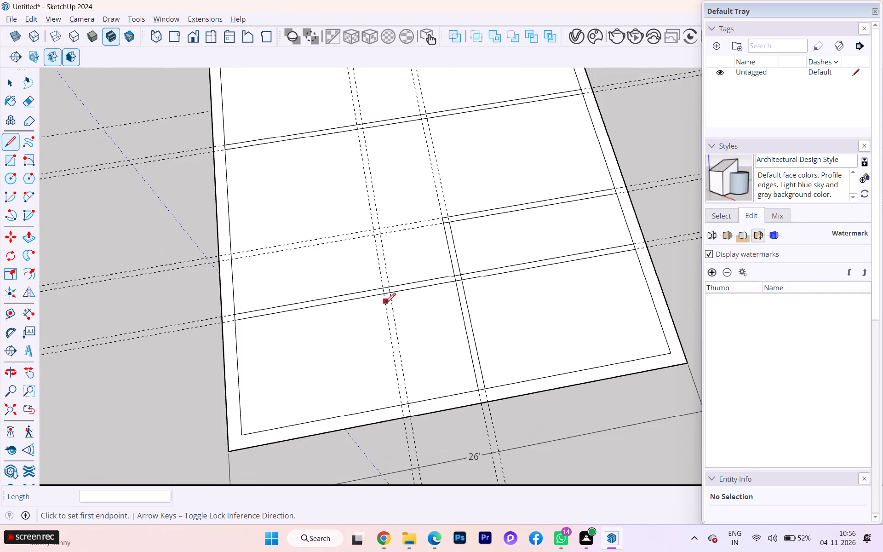
scroll(385, 303, down, 3)
scroll(388, 307, up, 6)
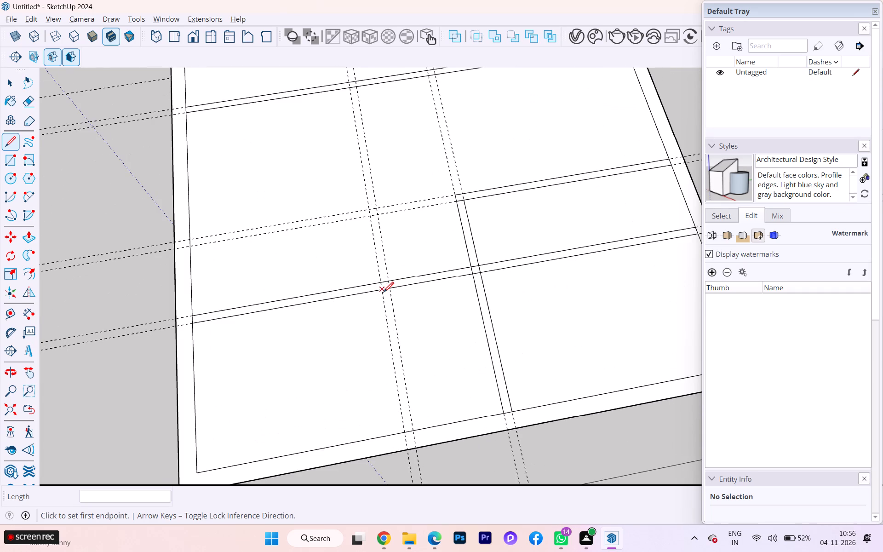
click(384, 292)
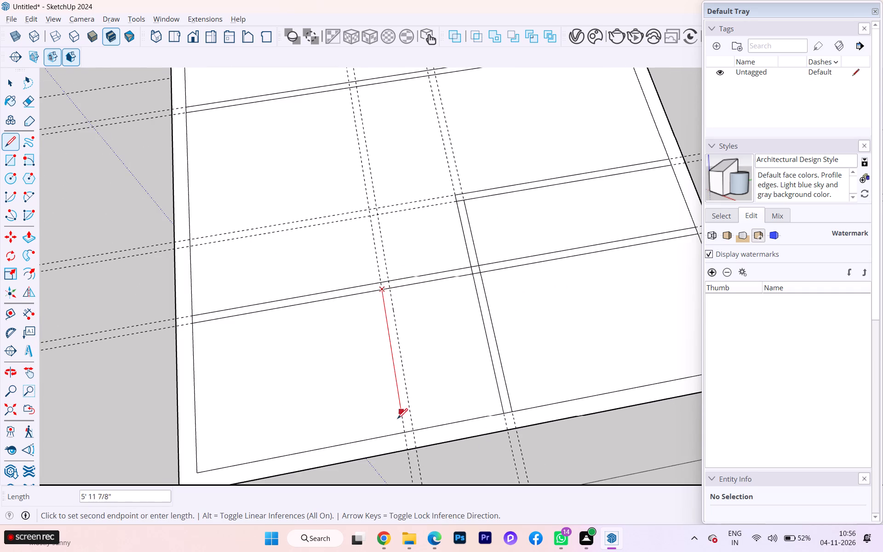
click(403, 435)
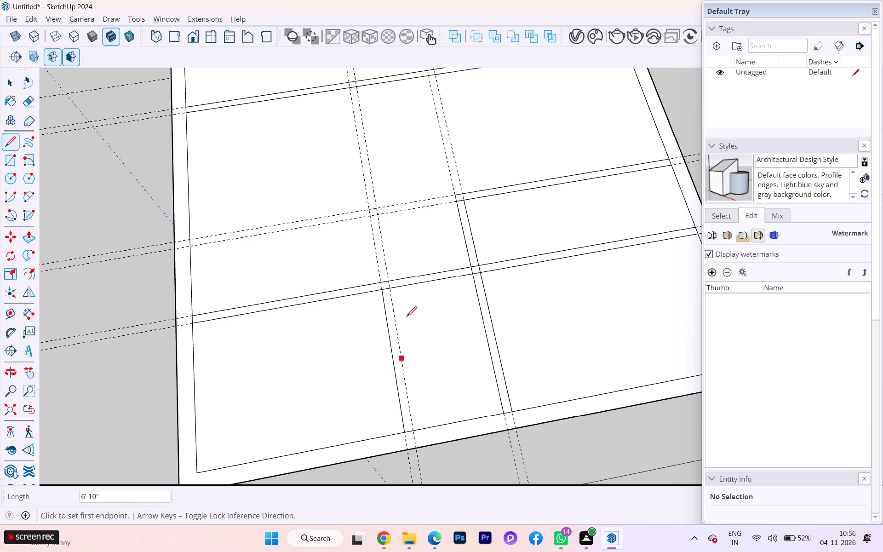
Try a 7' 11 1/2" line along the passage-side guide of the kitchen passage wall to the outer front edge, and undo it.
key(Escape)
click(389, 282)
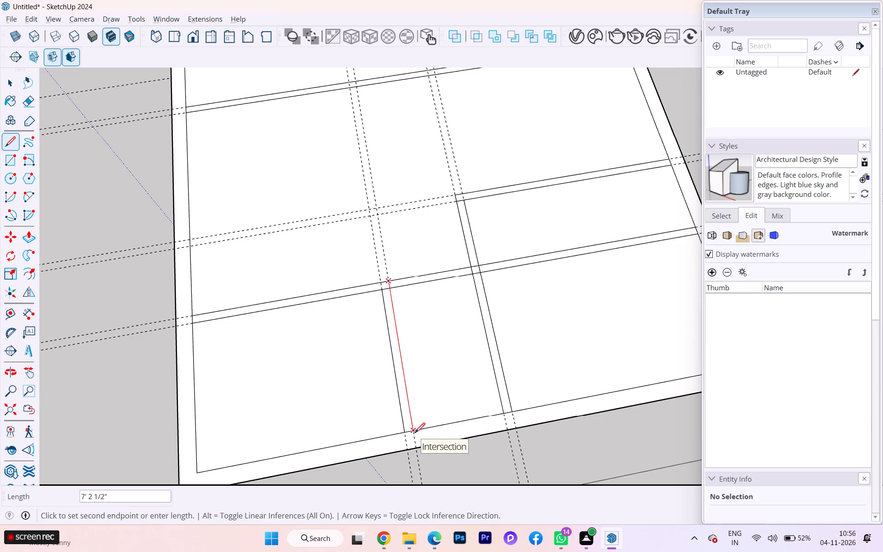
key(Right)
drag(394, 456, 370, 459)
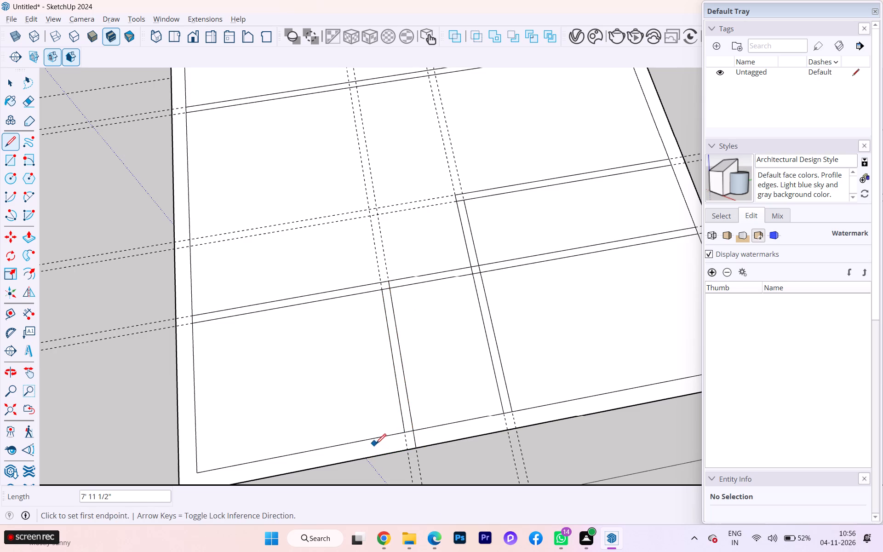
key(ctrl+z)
Draw a 7' 2 1/2" line along the passage-side guide of the kitchen passage wall, from the kitchen/hall partition's hall-side line to the front inner wall.
click(388, 281)
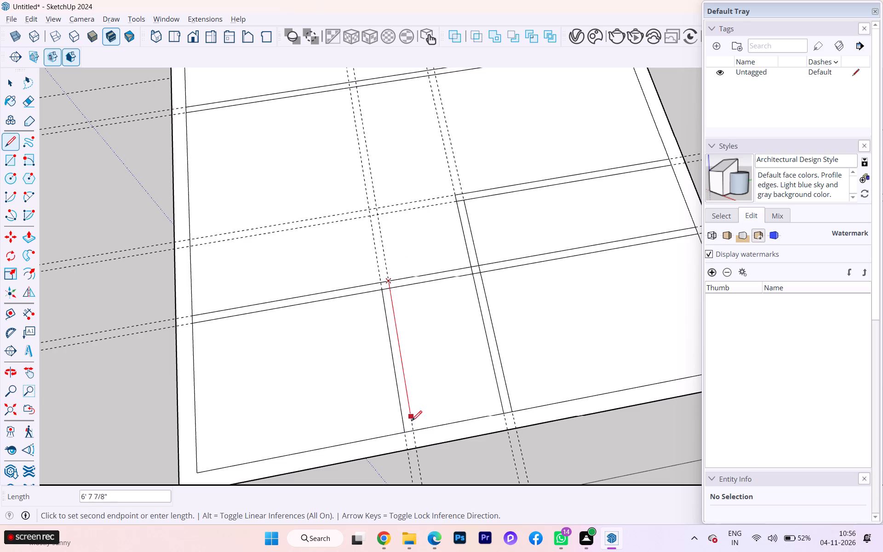
click(413, 430)
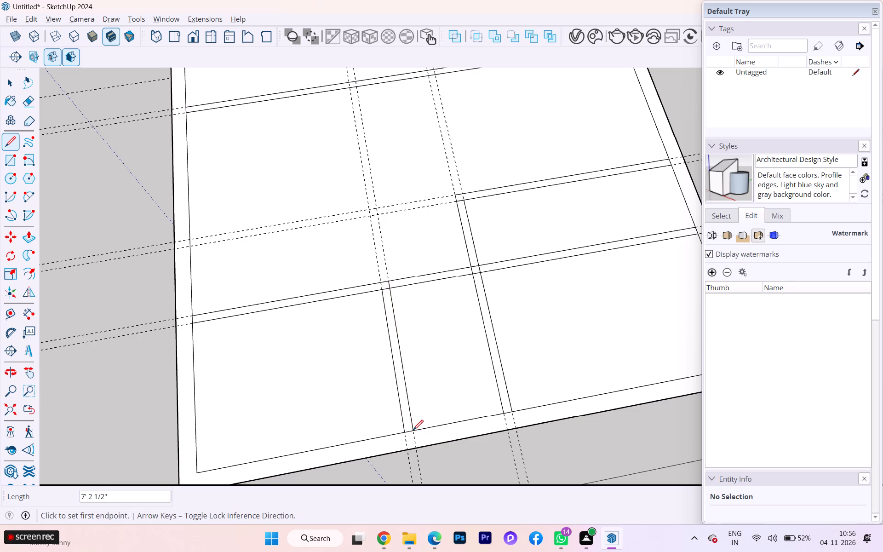
key(Escape)
Compare the traced wall layout with the 26x32 ground floor plan PDF in Microsoft Edge, and return to SketchUp.
scroll(407, 308, down, 6)
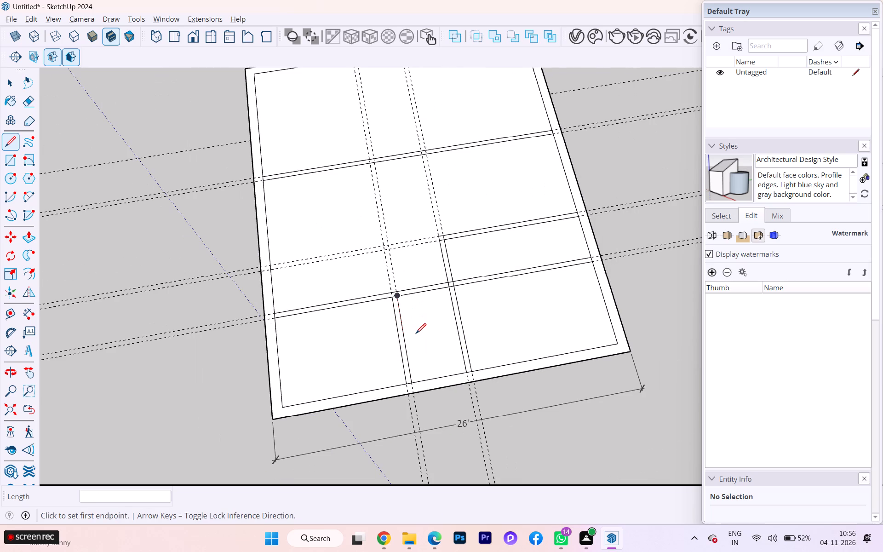
key(alt+Tab)
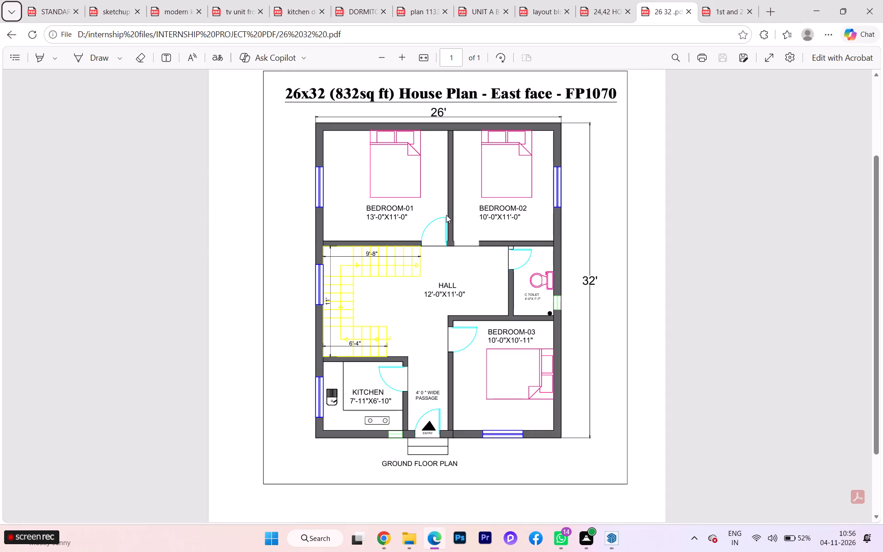
key(alt+Tab)
key(alt+Tab)
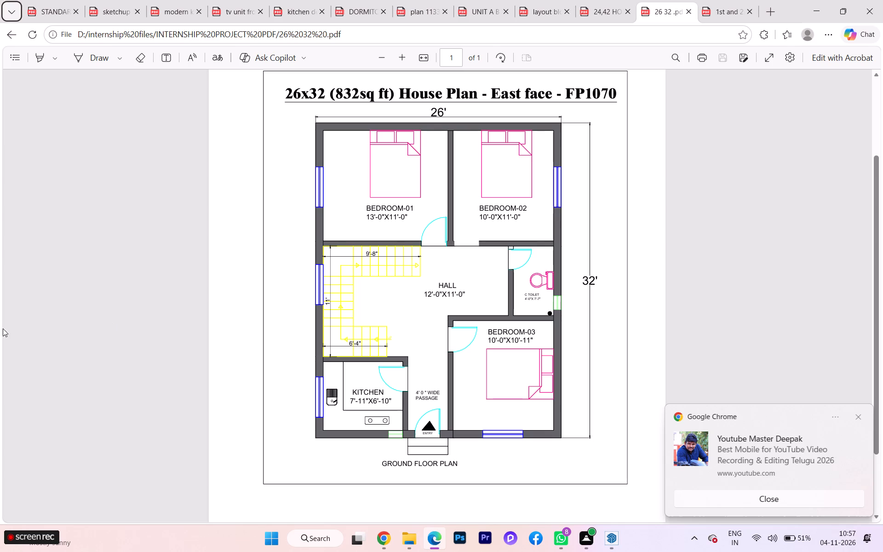
click(860, 419)
click(613, 539)
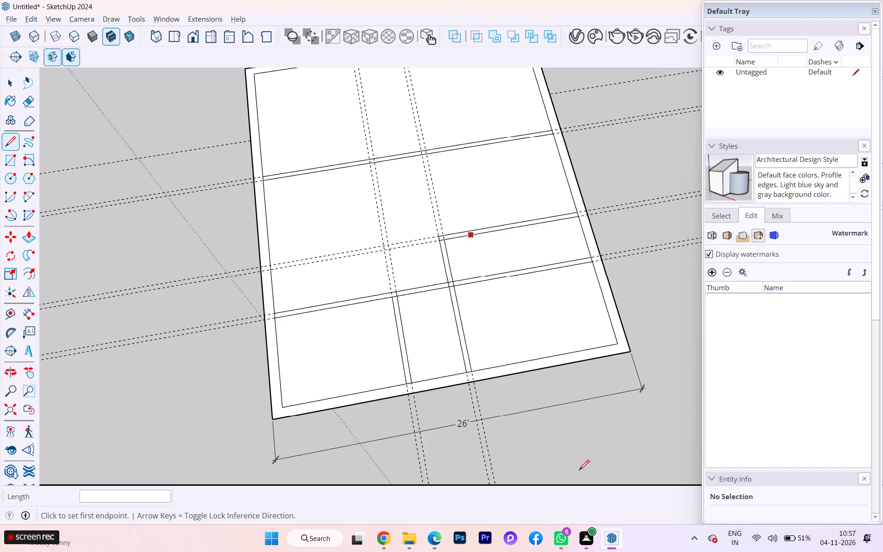
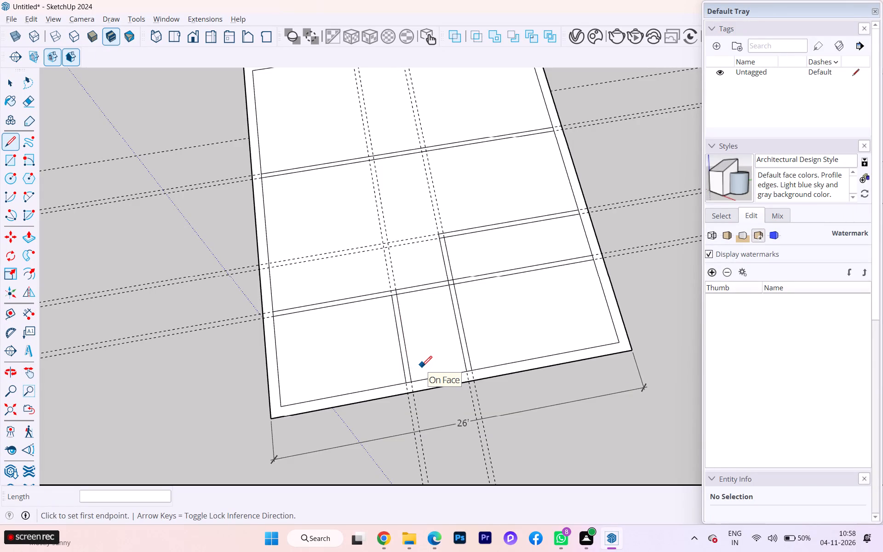
Erase the kitchen/hall partition's short segments inside the passage wall opposite the kitchen, and its two lines crossing the passage.
scroll(420, 367, up, 1)
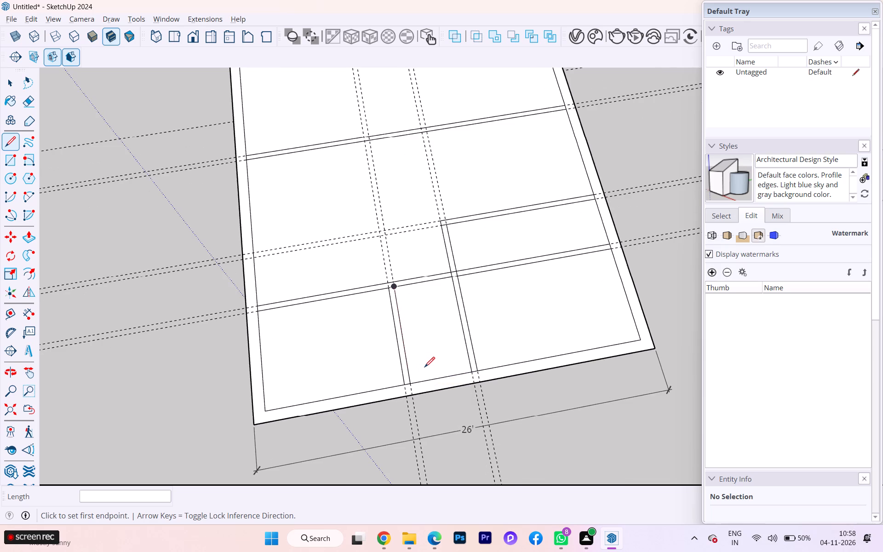
scroll(463, 234, up, 3)
scroll(389, 319, up, 2)
scroll(385, 328, down, 2)
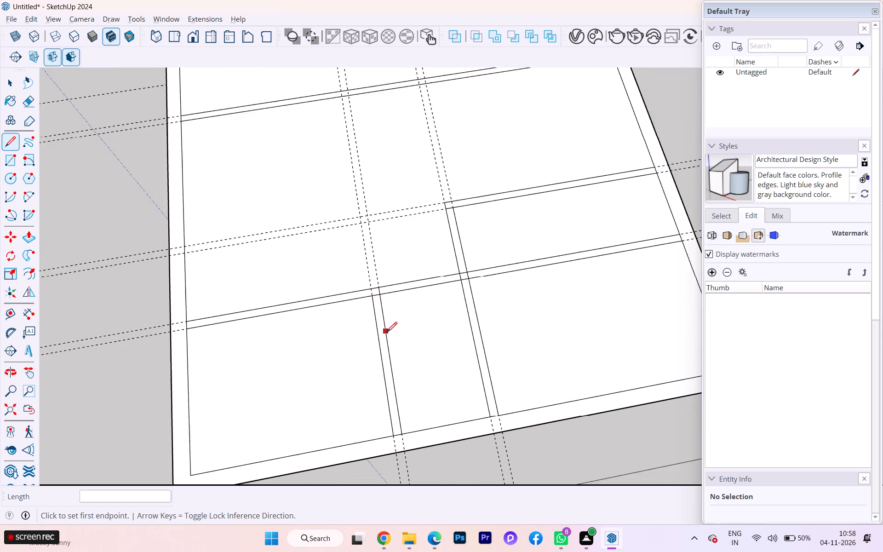
scroll(387, 332, down, 1)
scroll(449, 247, up, 5)
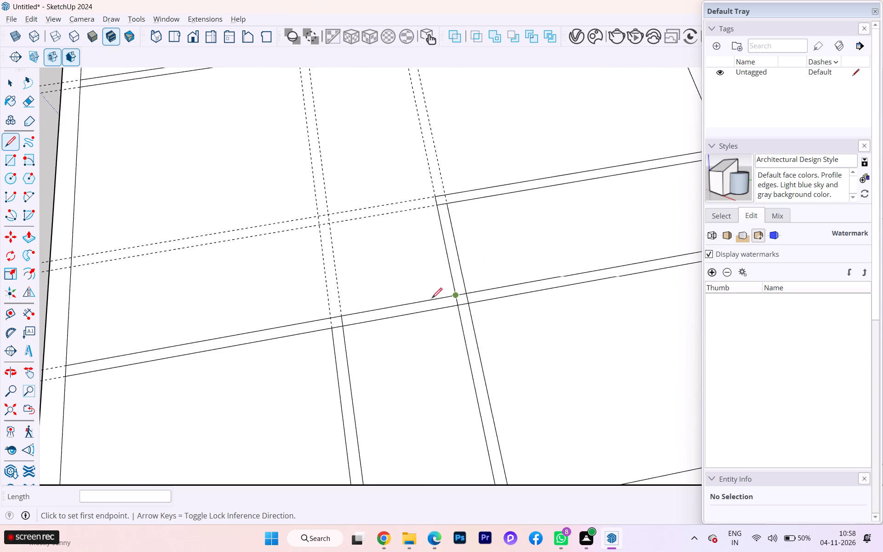
key(e)
scroll(438, 285, up, 8)
scroll(479, 308, down, 5)
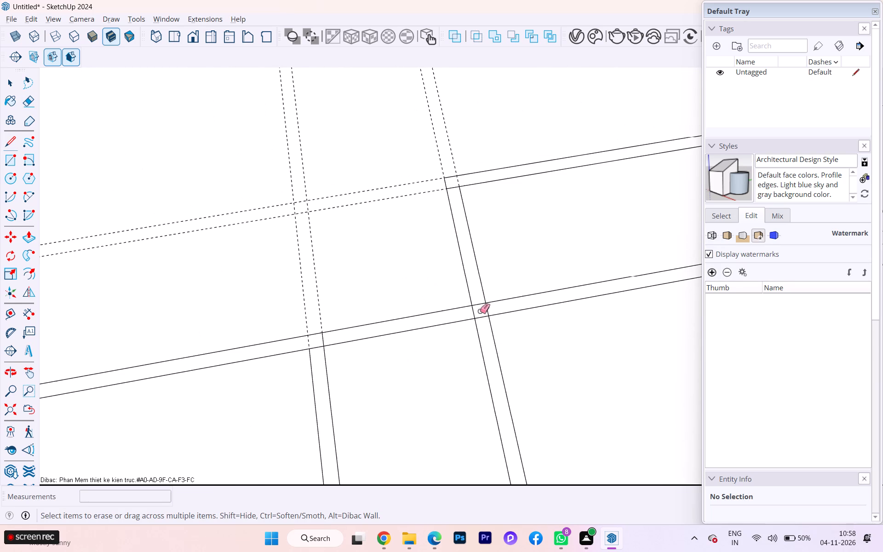
click(480, 301)
click(481, 319)
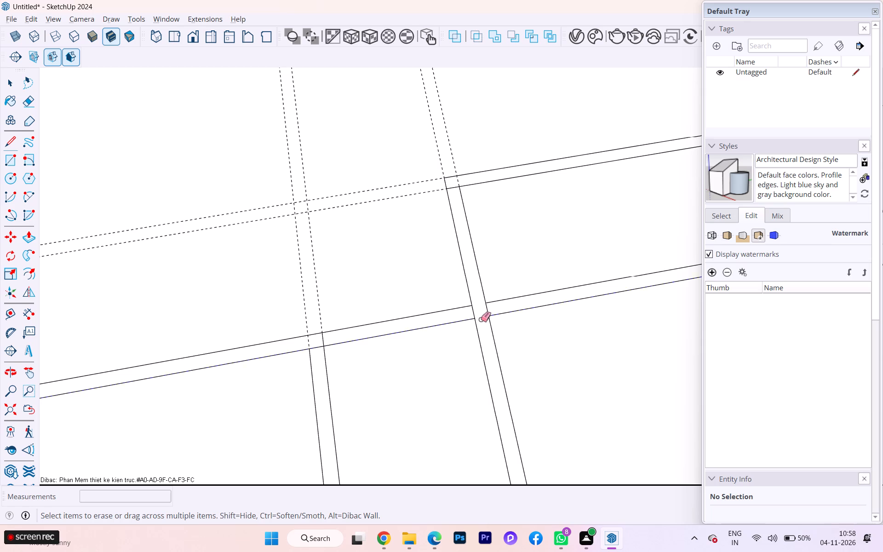
scroll(444, 324, down, 1)
scroll(444, 324, up, 1)
scroll(444, 324, down, 1)
drag(415, 307, 427, 336)
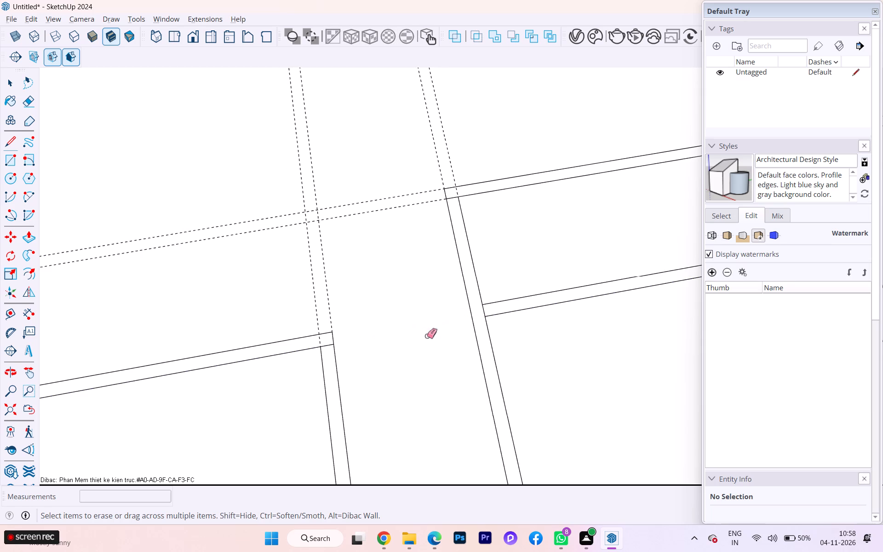
Erase the leftover partition segment inside the corner where the kitchen partition meets the kitchen passage wall.
scroll(420, 337, down, 6)
scroll(360, 346, up, 2)
scroll(360, 346, down, 1)
scroll(360, 346, up, 4)
click(361, 339)
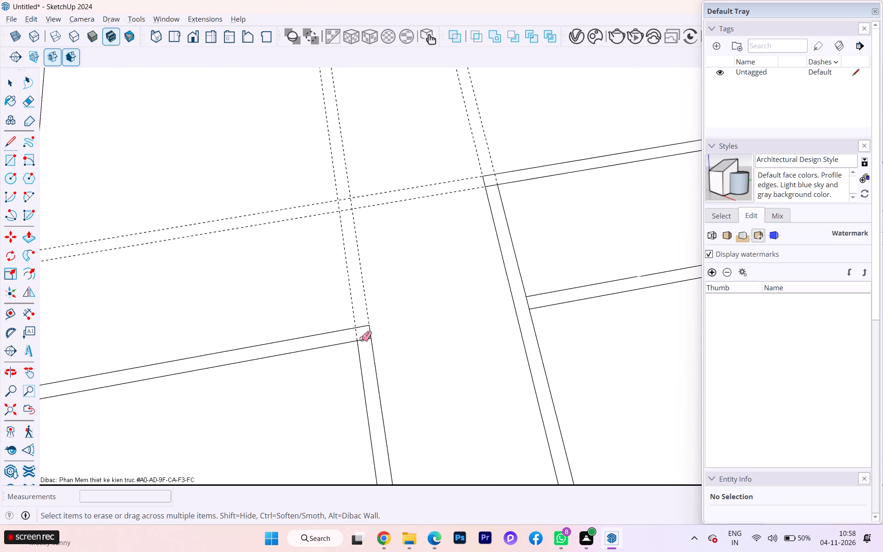
click(362, 340)
Inspect the kitchen partition and its junctions with the side wall and the passage walls for leftover segments.
scroll(393, 315, down, 1)
scroll(393, 315, up, 1)
scroll(393, 315, down, 5)
scroll(398, 298, up, 3)
scroll(398, 298, down, 2)
scroll(395, 304, up, 1)
scroll(395, 304, down, 2)
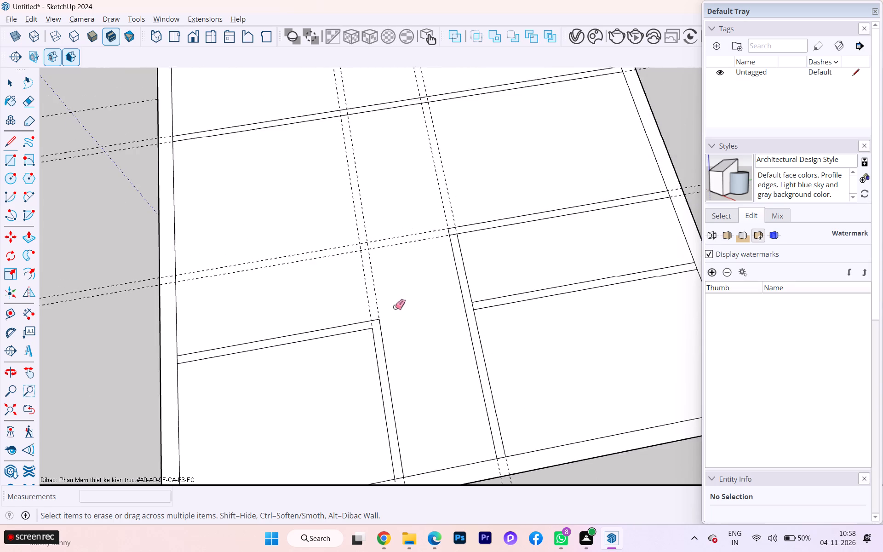
scroll(395, 308, down, 4)
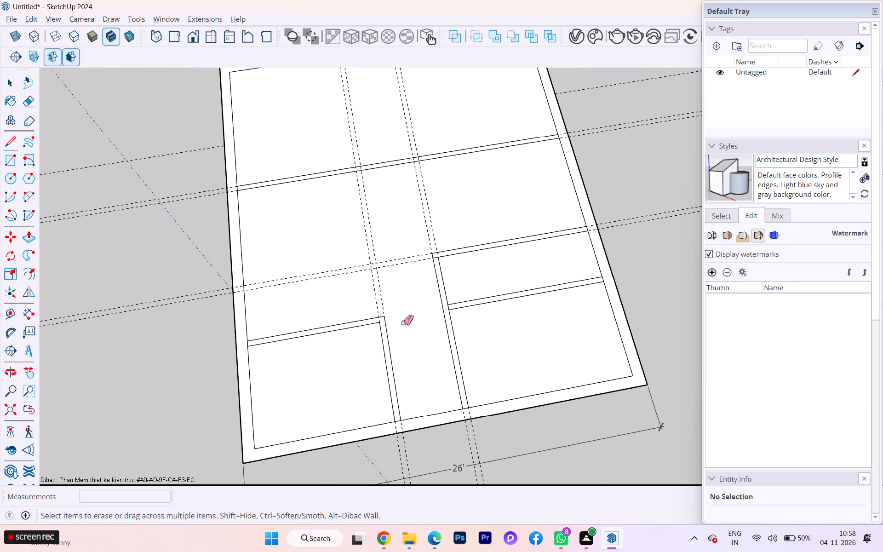
scroll(309, 305, up, 4)
scroll(241, 358, up, 4)
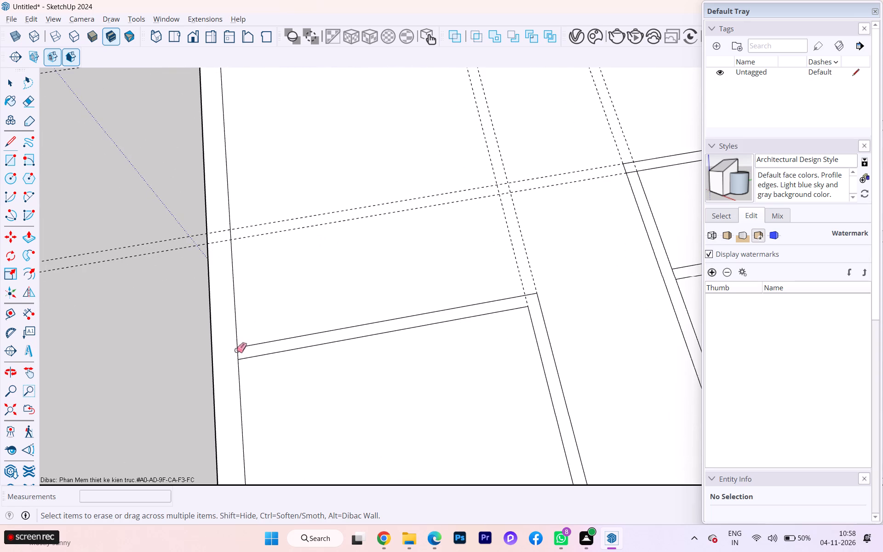
scroll(236, 350, down, 2)
scroll(236, 350, up, 2)
scroll(236, 350, down, 3)
scroll(237, 350, up, 4)
scroll(237, 350, down, 4)
scroll(240, 351, up, 1)
scroll(241, 350, down, 2)
scroll(293, 326, down, 3)
Erase the short segment inside the corner where the passage wall opposite the kitchen meets its cross partition, plus that partition's front-side guide.
scroll(461, 286, up, 7)
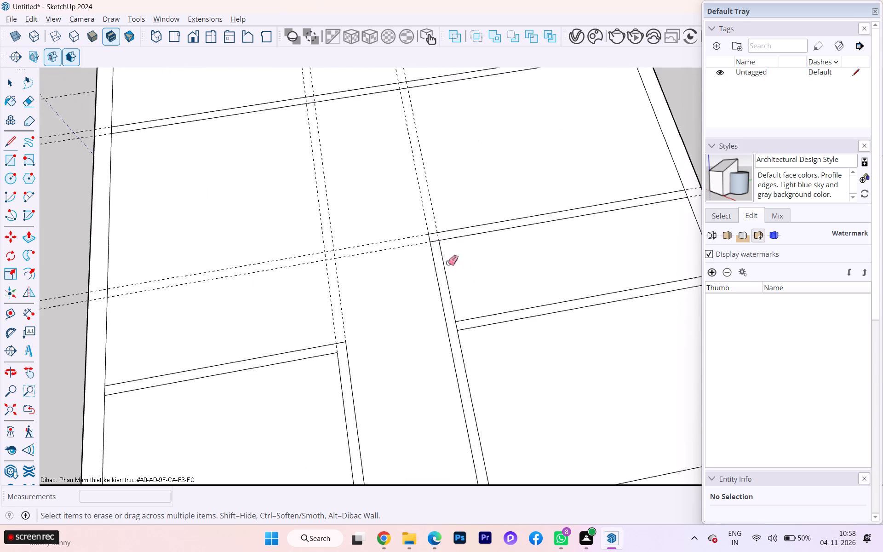
scroll(440, 247, up, 2)
scroll(440, 247, down, 1)
scroll(440, 247, up, 1)
scroll(440, 247, down, 1)
scroll(440, 247, up, 1)
scroll(440, 247, down, 1)
scroll(440, 247, up, 2)
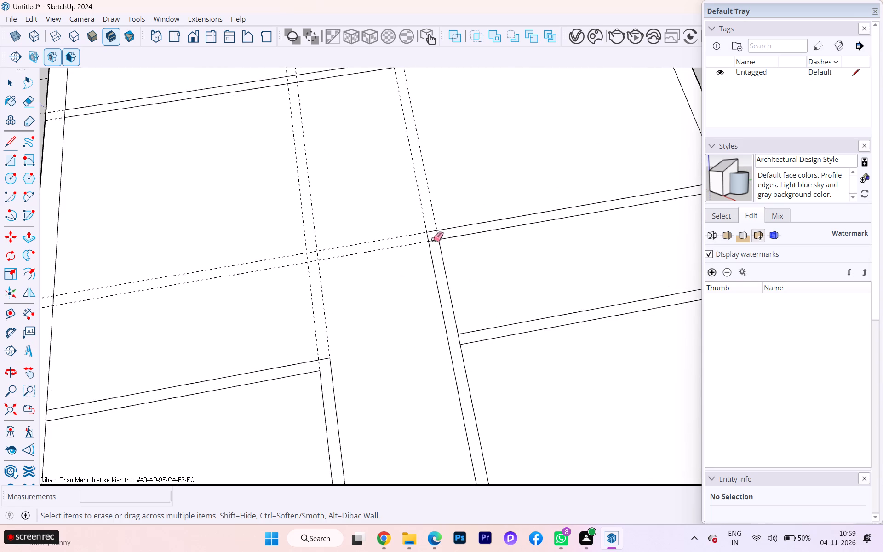
click(433, 239)
click(430, 241)
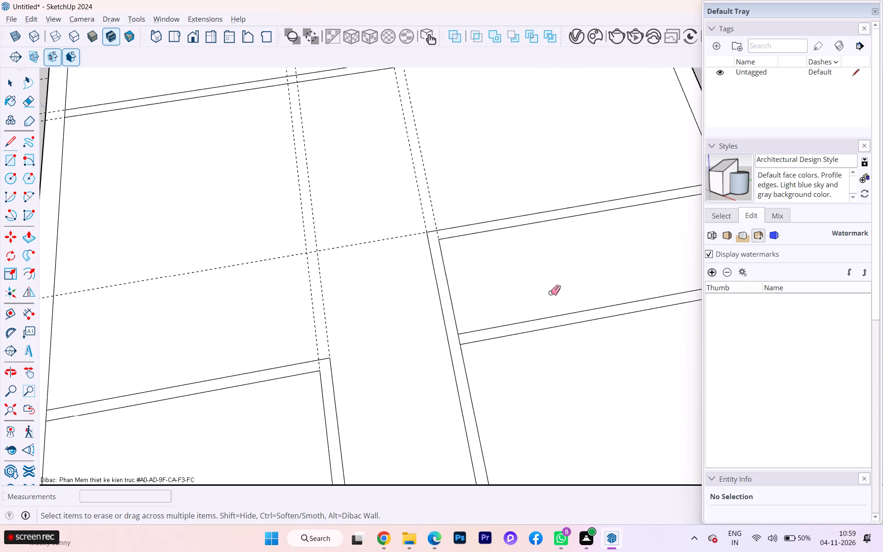
Erase both partition lines dividing the front room across the passage from the kitchen.
drag(580, 300, 598, 347)
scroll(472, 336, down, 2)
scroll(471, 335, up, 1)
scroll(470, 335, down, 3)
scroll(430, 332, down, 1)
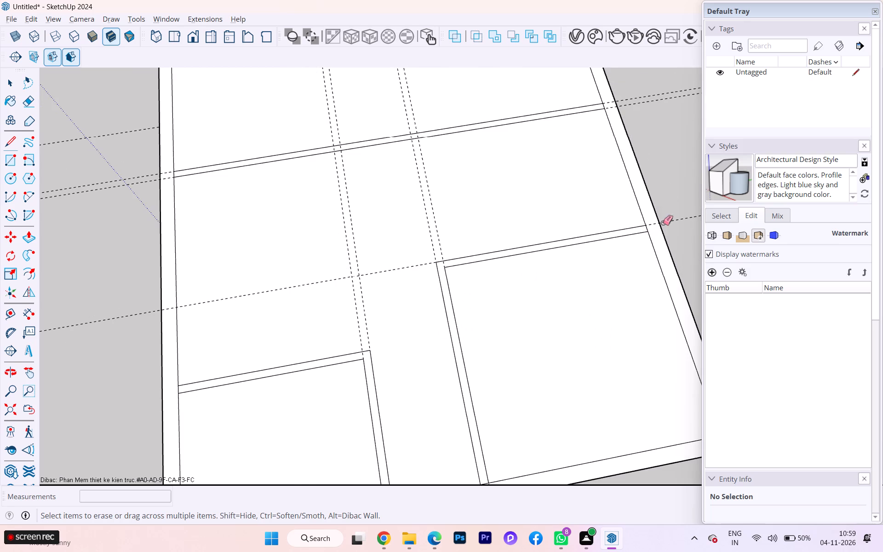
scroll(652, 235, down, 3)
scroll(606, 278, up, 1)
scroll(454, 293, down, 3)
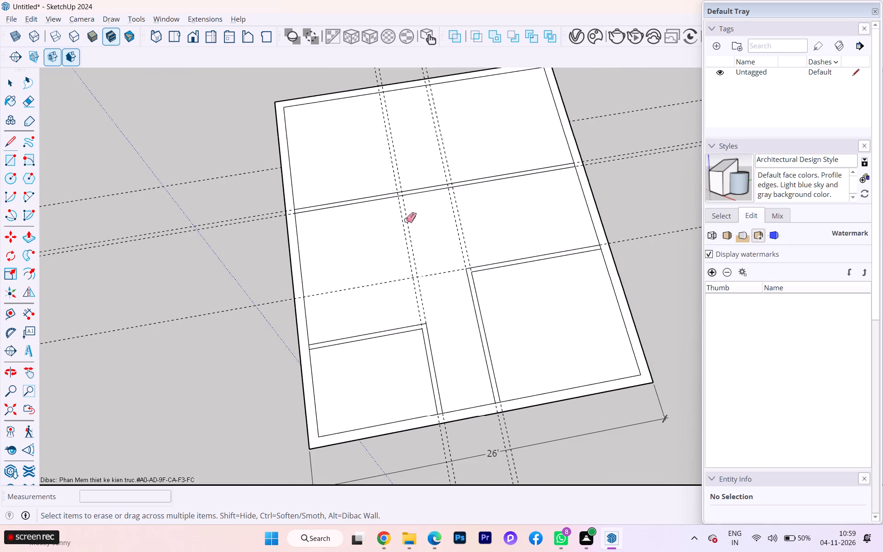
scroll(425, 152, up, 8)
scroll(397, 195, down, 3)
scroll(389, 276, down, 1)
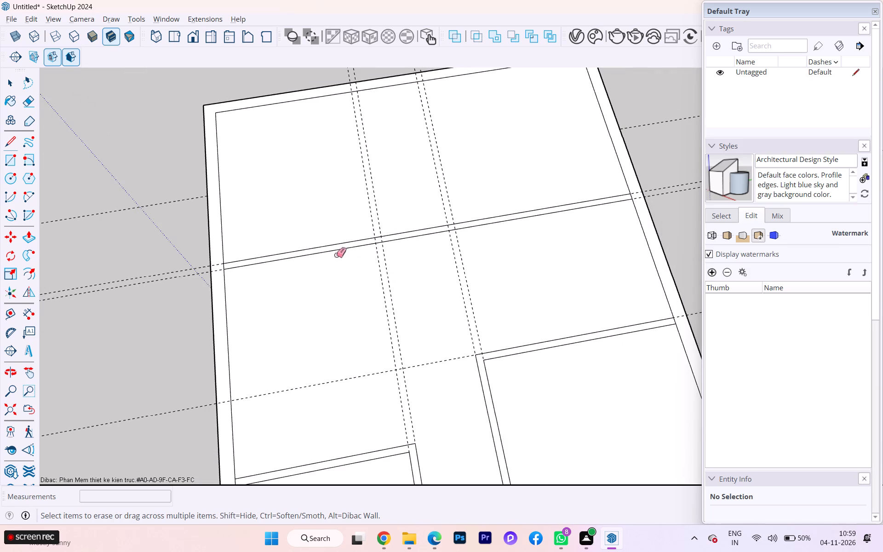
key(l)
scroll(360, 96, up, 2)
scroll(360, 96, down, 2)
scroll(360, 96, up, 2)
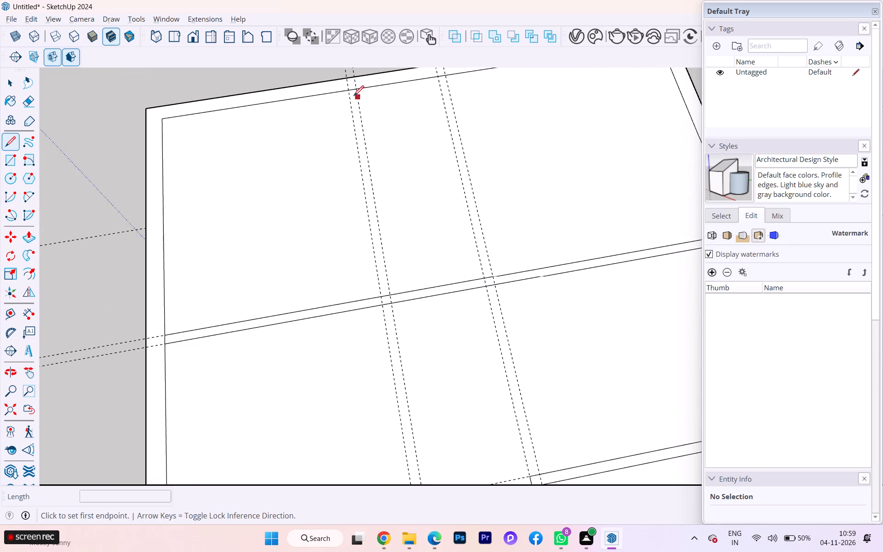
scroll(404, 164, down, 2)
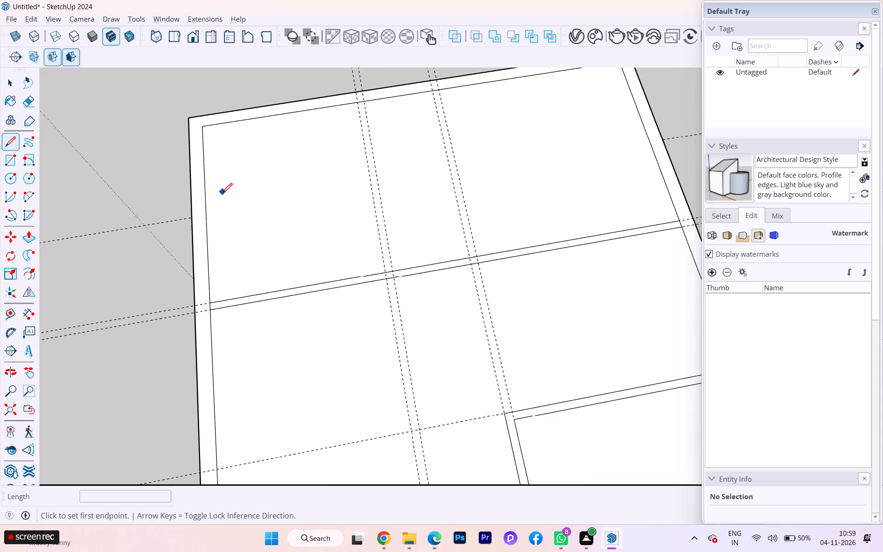
Start a parallel Tape Measure guide from the kitchen-side inner wall line of the rear room, towards the passage guides.
key(t)
click(207, 207)
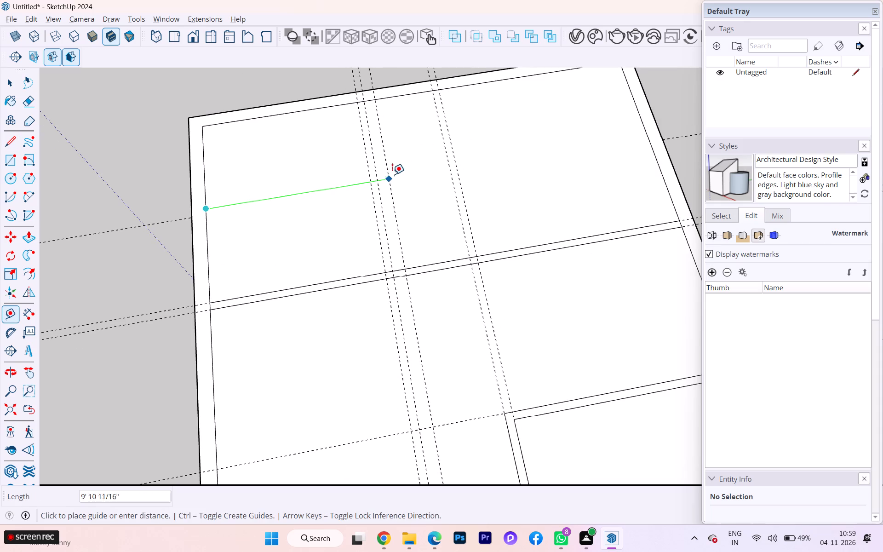
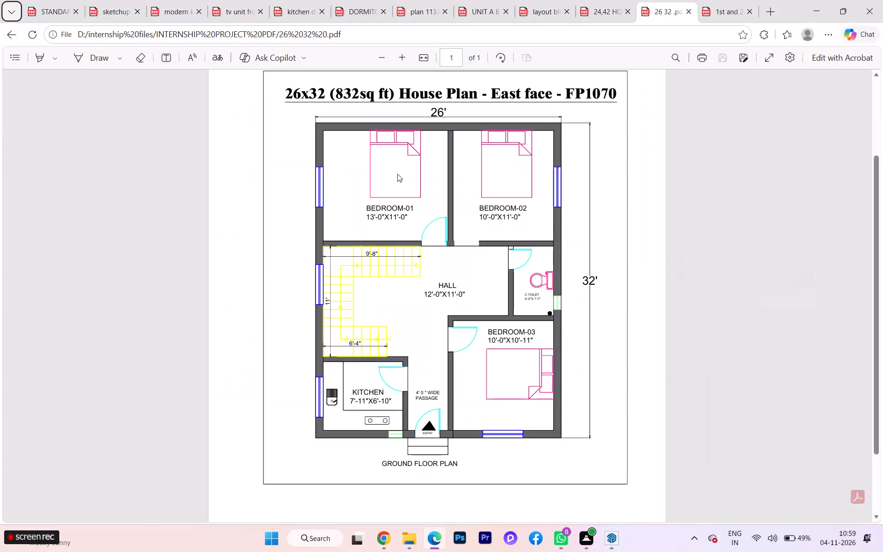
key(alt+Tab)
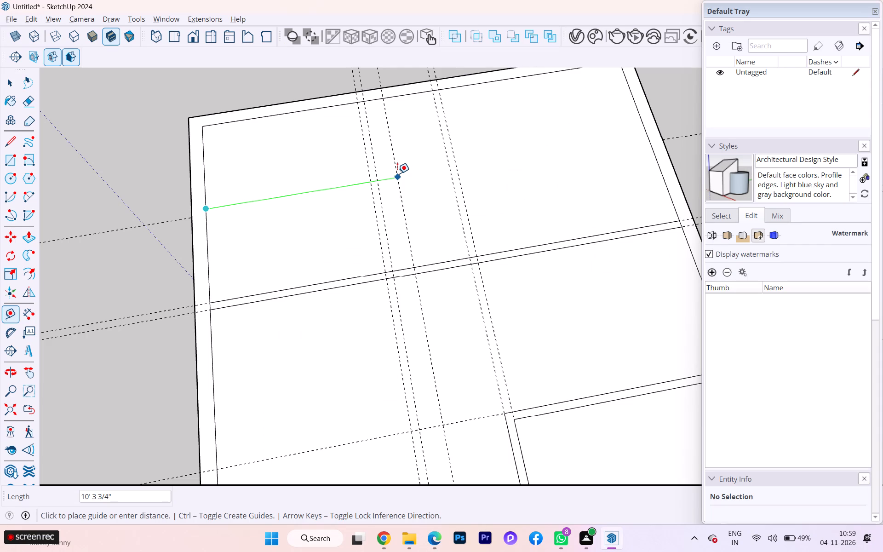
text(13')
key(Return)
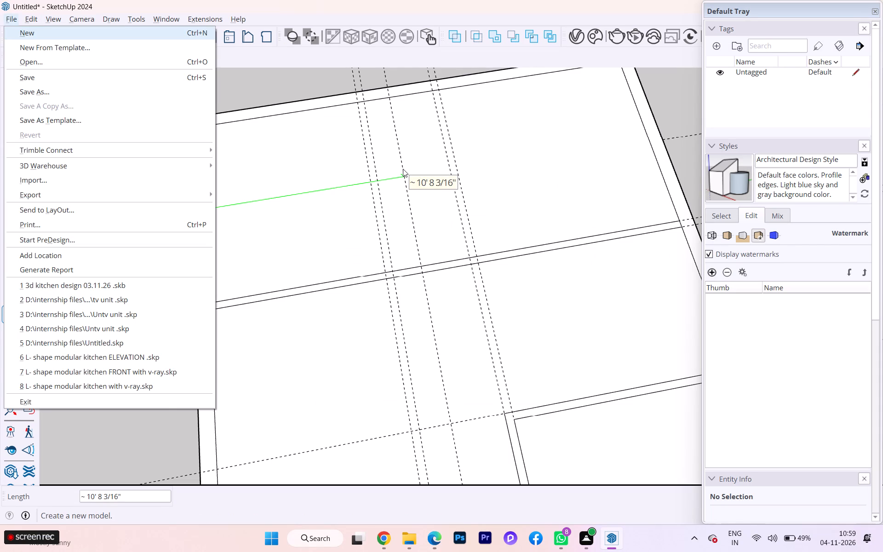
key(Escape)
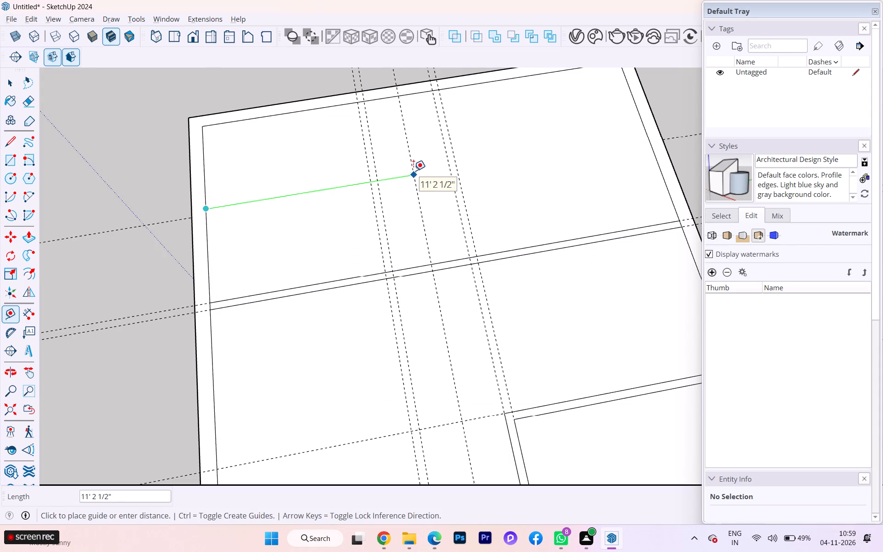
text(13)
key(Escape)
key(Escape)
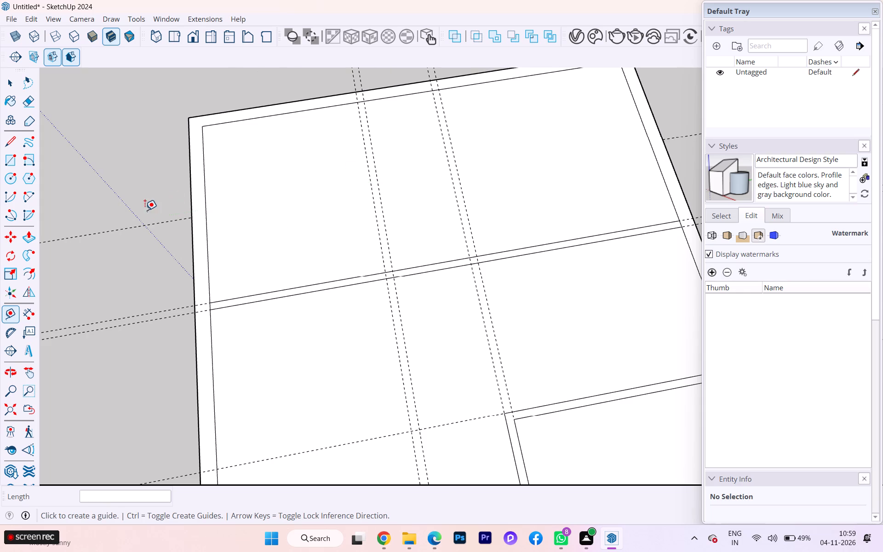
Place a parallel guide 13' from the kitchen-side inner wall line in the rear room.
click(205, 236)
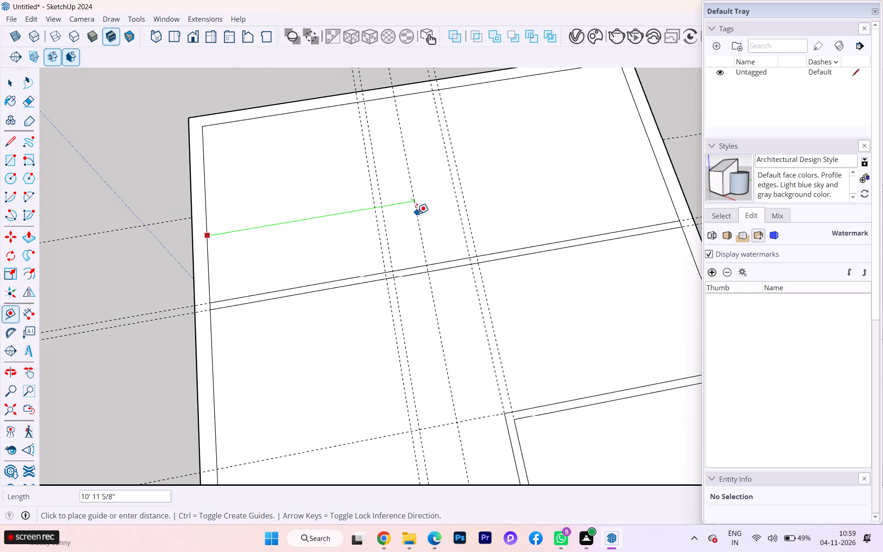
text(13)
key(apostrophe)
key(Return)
Delete all guides in the model.
scroll(472, 205, up, 2)
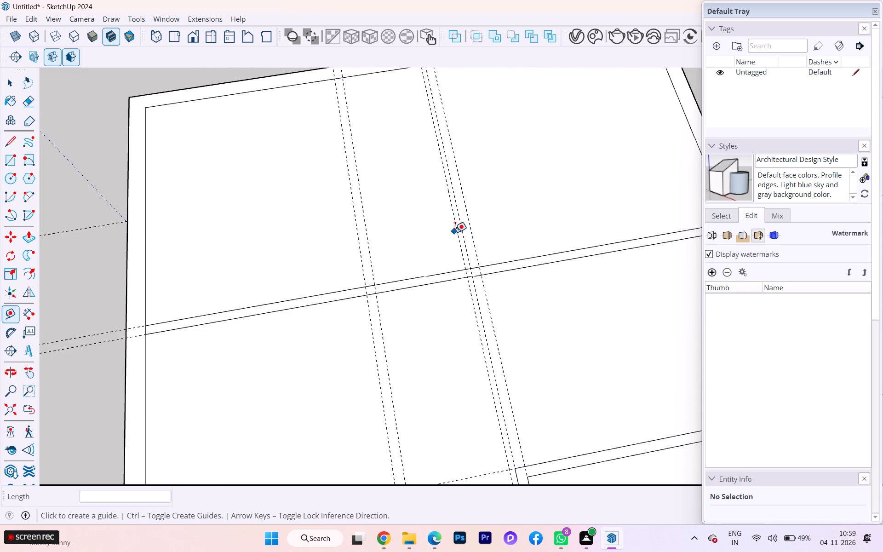
click(34, 15)
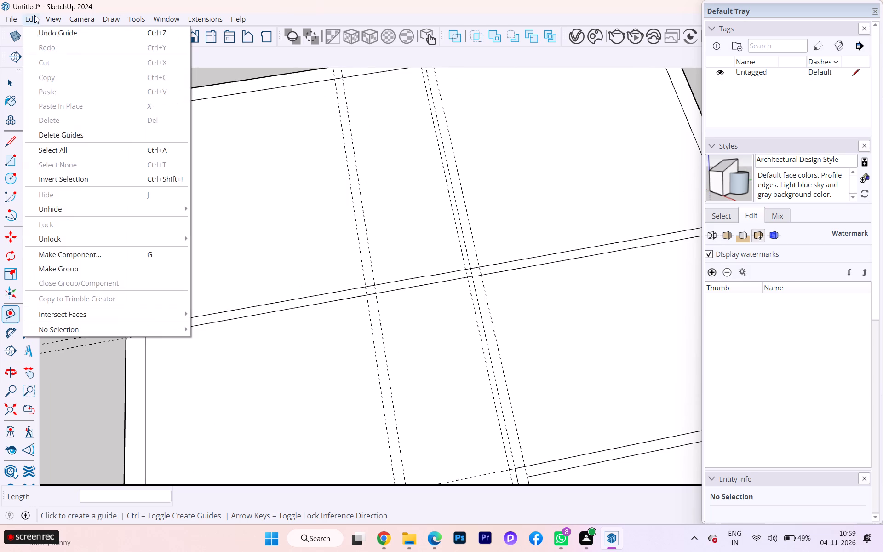
click(58, 137)
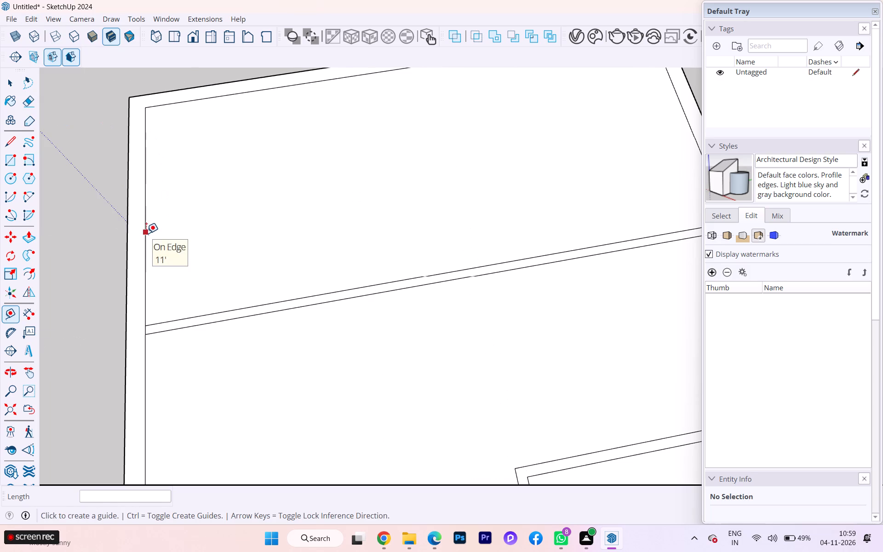
Place parallel guides for the bedroom partition: one 13' from the kitchen-side inner wall line, another 4.5" beyond it.
click(145, 235)
text(13')
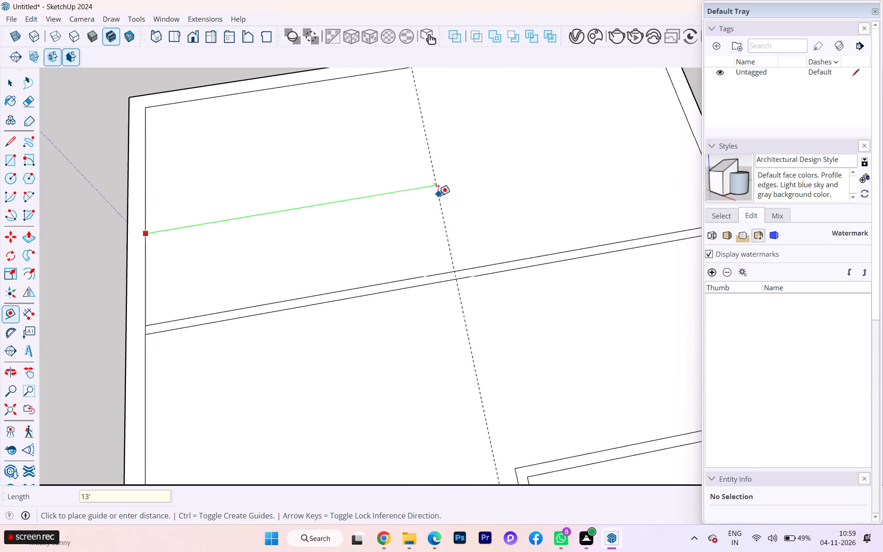
key(Return)
click(449, 205)
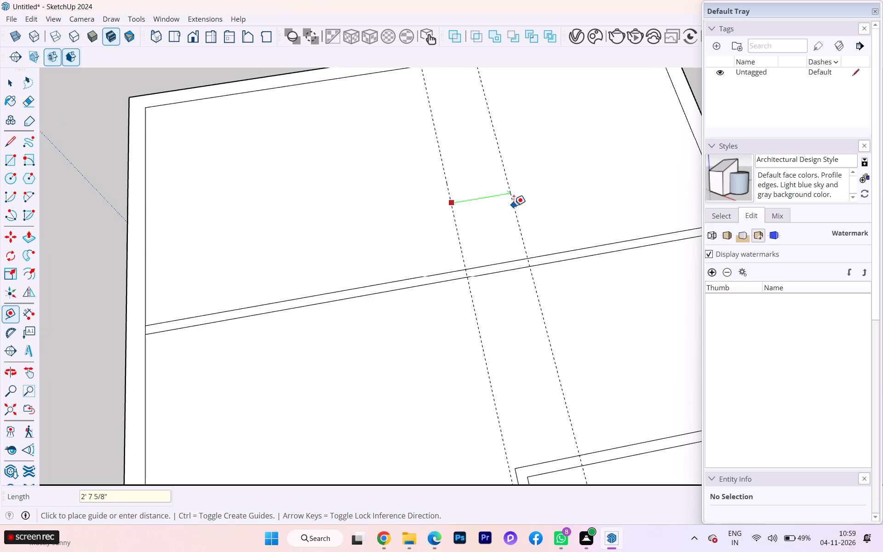
key(alt+Tab)
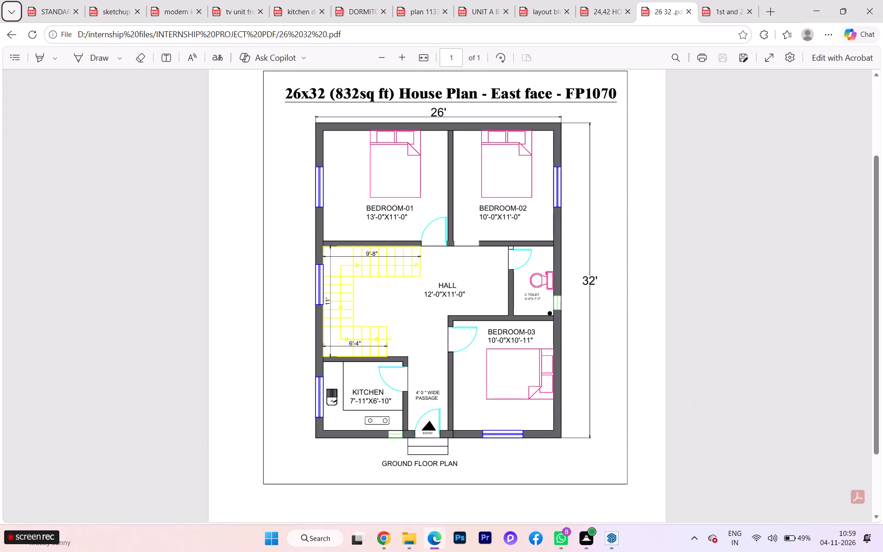
key(alt+Tab)
text(4.5)
key(Return)
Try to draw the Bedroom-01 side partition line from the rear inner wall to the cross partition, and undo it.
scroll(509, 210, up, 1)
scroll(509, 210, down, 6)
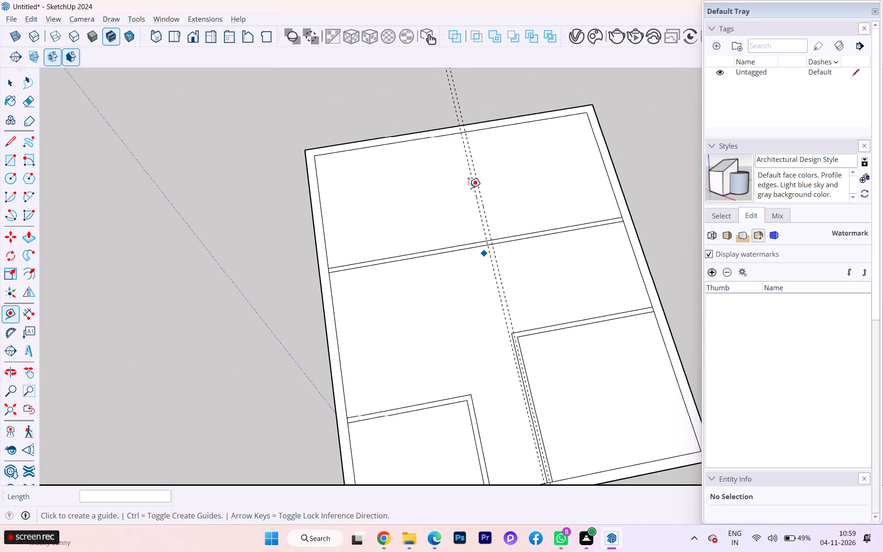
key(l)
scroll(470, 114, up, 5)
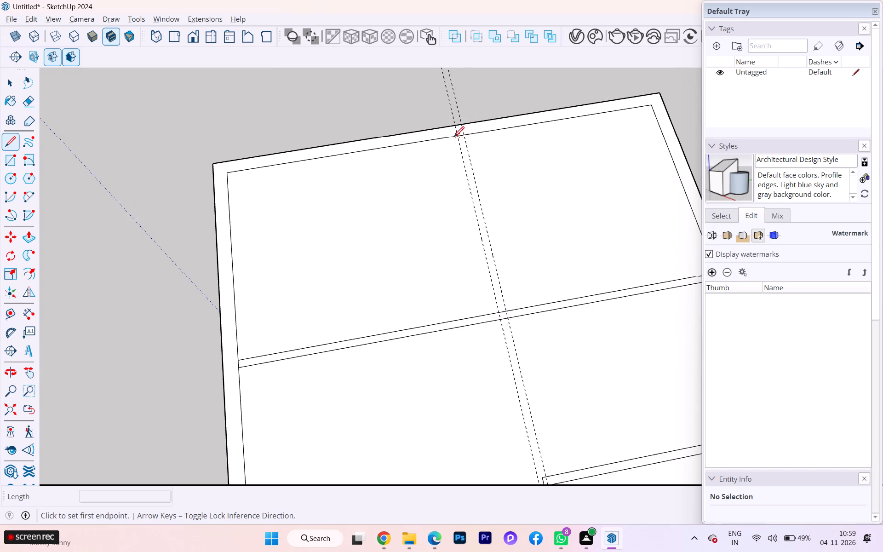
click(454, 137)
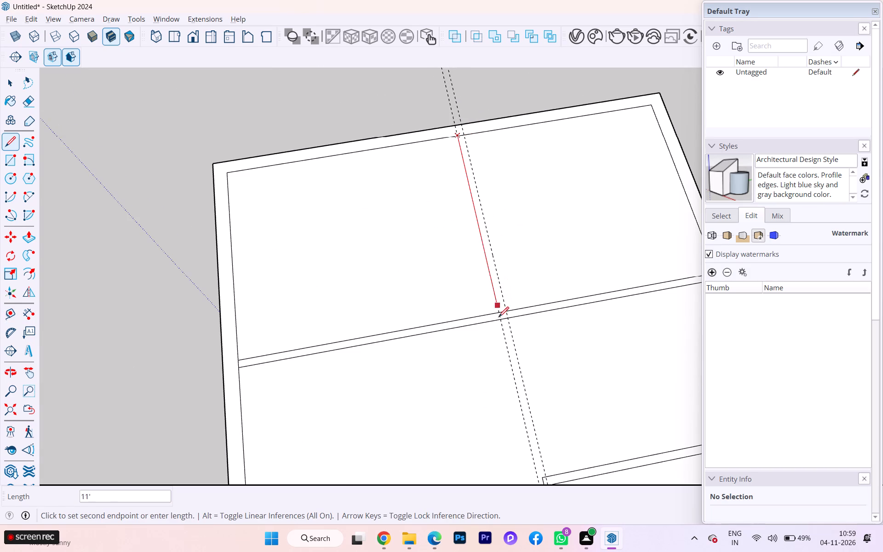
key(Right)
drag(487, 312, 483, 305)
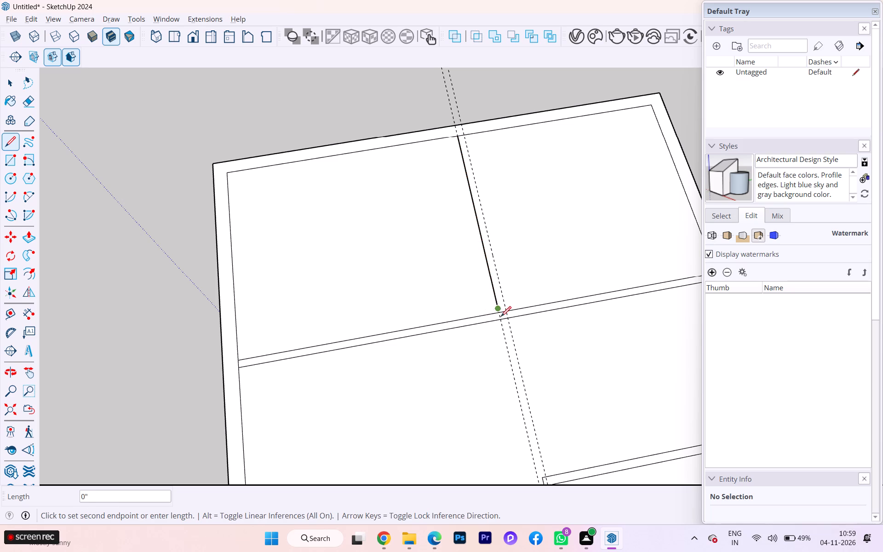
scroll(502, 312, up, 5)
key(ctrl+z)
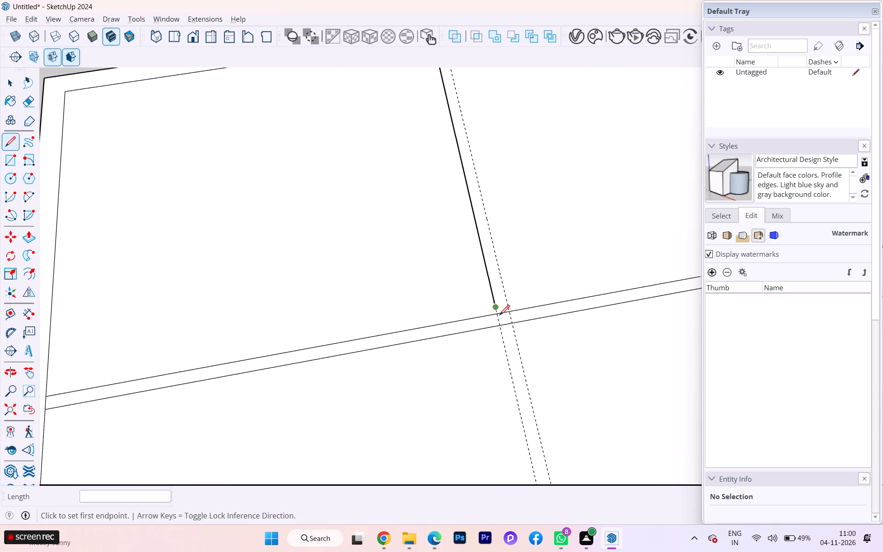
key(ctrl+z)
Draw both 11' bedroom partition lines along the guides, from the cross partition's rear line to the rear inner wall.
scroll(498, 307, down, 2)
click(500, 315)
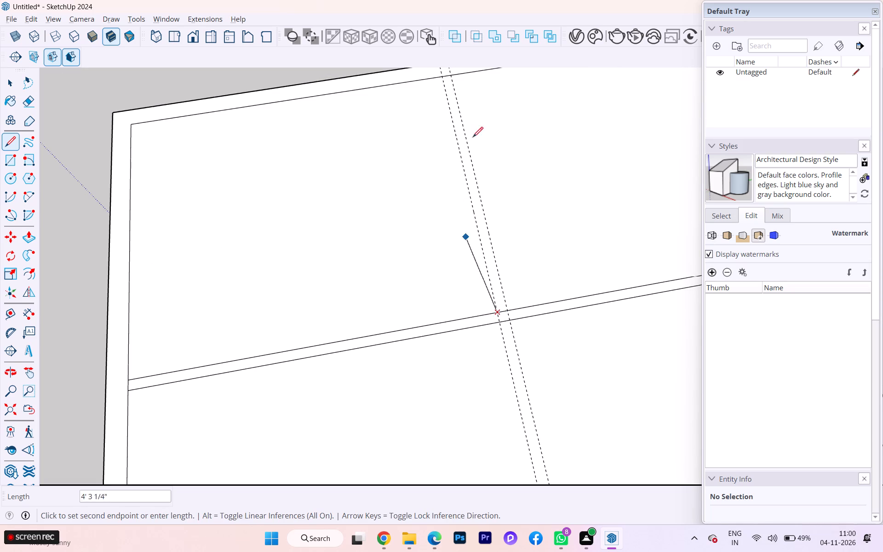
click(443, 74)
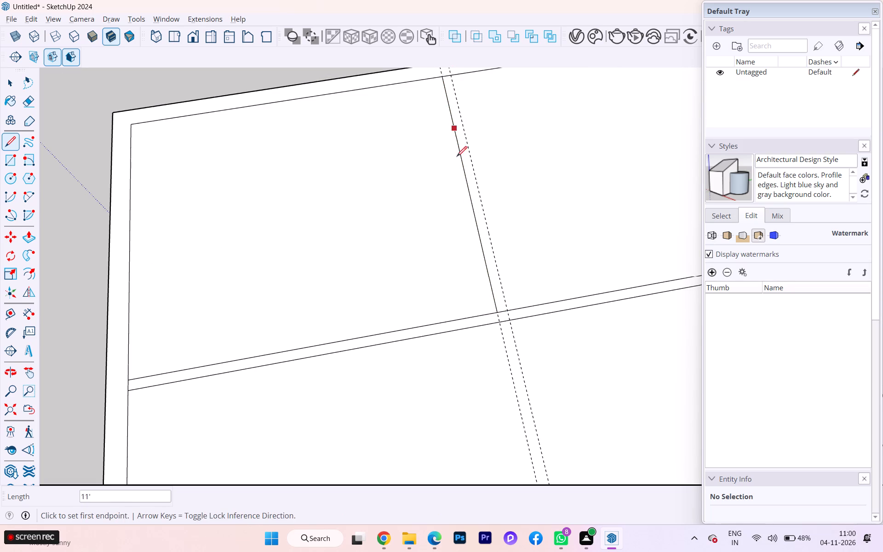
key(Escape)
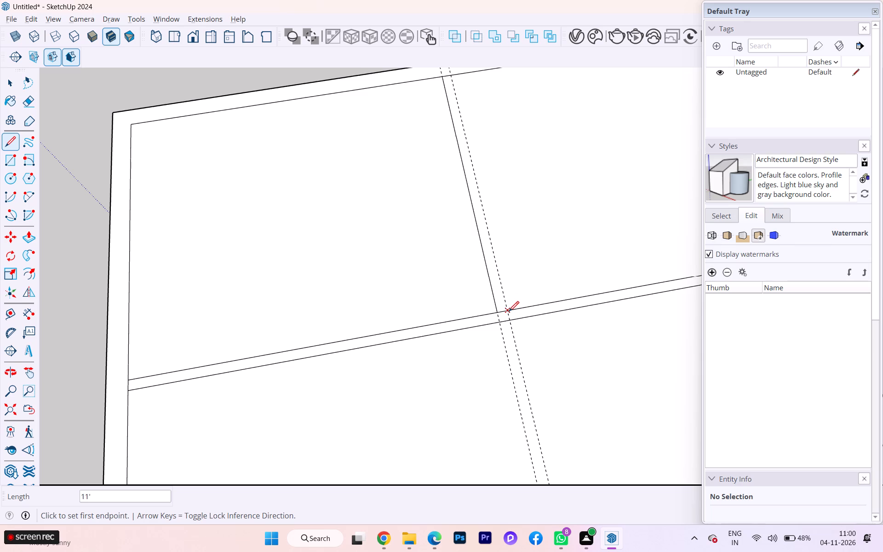
click(509, 311)
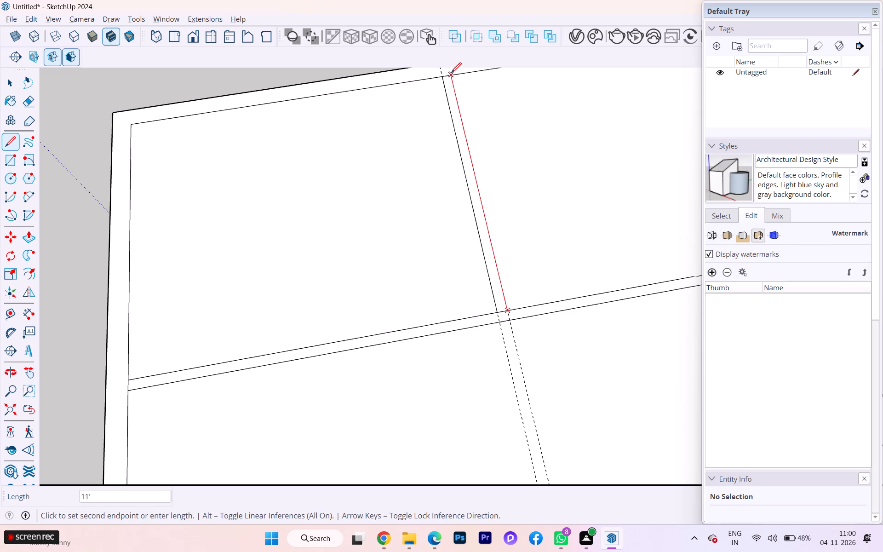
click(450, 72)
key(Escape)
Extend both bedroom partition lines 4 1/2" across the cross partition's thickness, along the guides.
scroll(452, 139, down, 5)
scroll(453, 155, up, 1)
scroll(453, 155, down, 1)
scroll(453, 155, up, 1)
scroll(369, 225, down, 2)
scroll(358, 228, up, 1)
scroll(358, 228, down, 1)
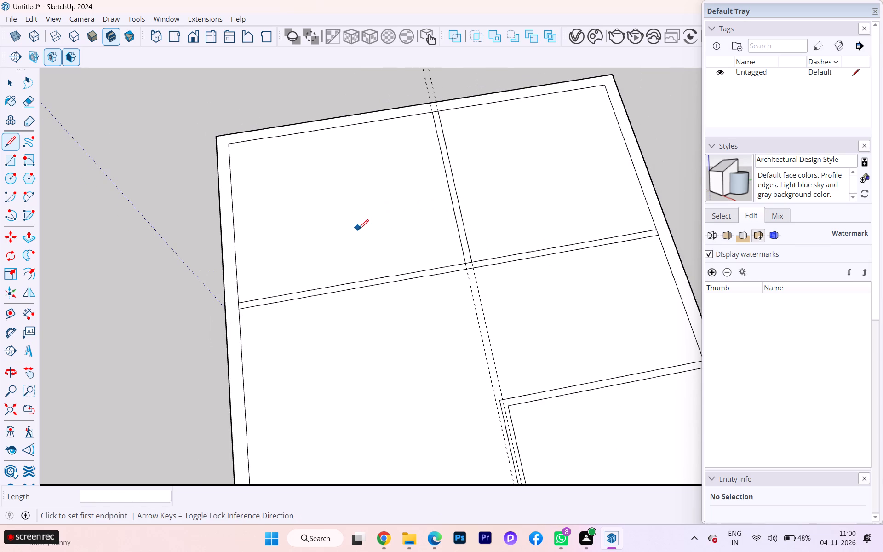
scroll(543, 268, up, 3)
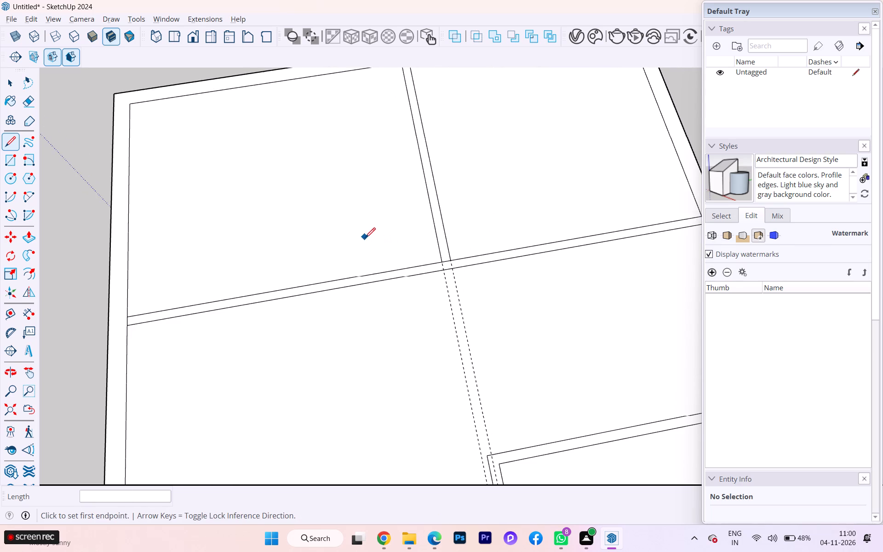
scroll(482, 270, up, 4)
scroll(434, 276, down, 1)
scroll(434, 276, up, 2)
scroll(433, 276, down, 1)
scroll(431, 272, up, 1)
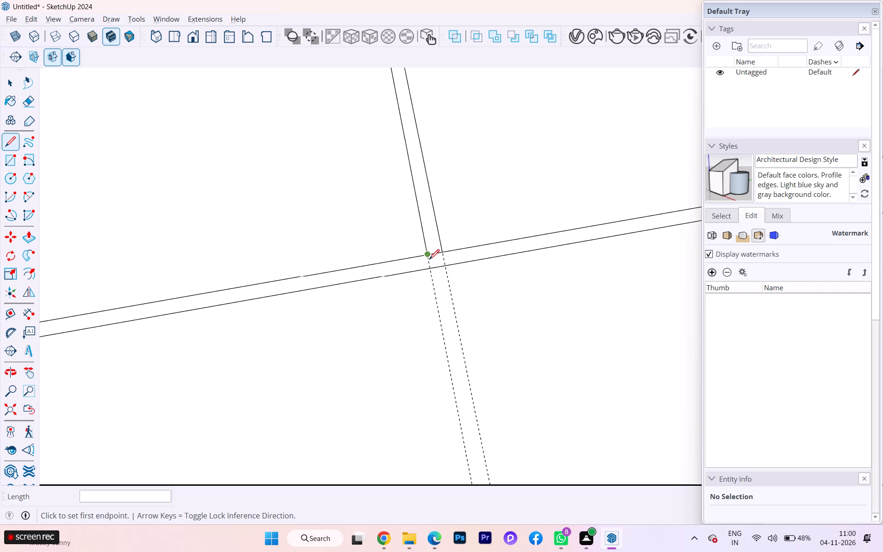
click(428, 257)
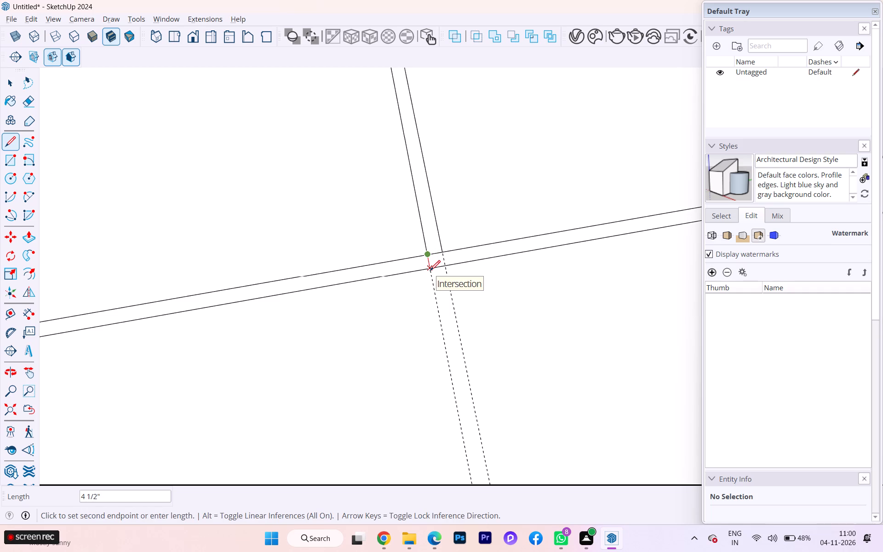
click(430, 270)
click(440, 252)
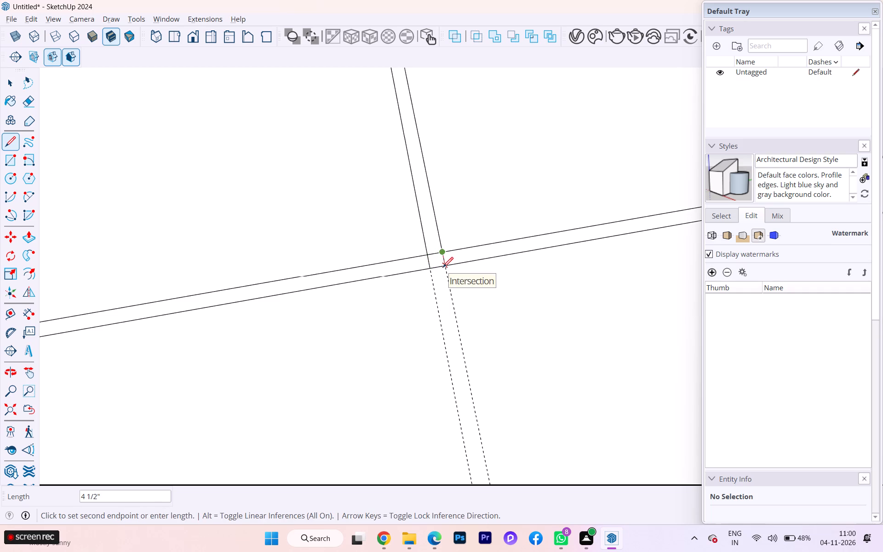
click(443, 267)
key(Escape)
Compare the bedroom partition and its junction with the reference plan PDF.
scroll(365, 262, down, 4)
scroll(367, 261, up, 1)
scroll(371, 260, down, 6)
scroll(493, 266, down, 2)
scroll(517, 264, up, 1)
scroll(518, 264, down, 1)
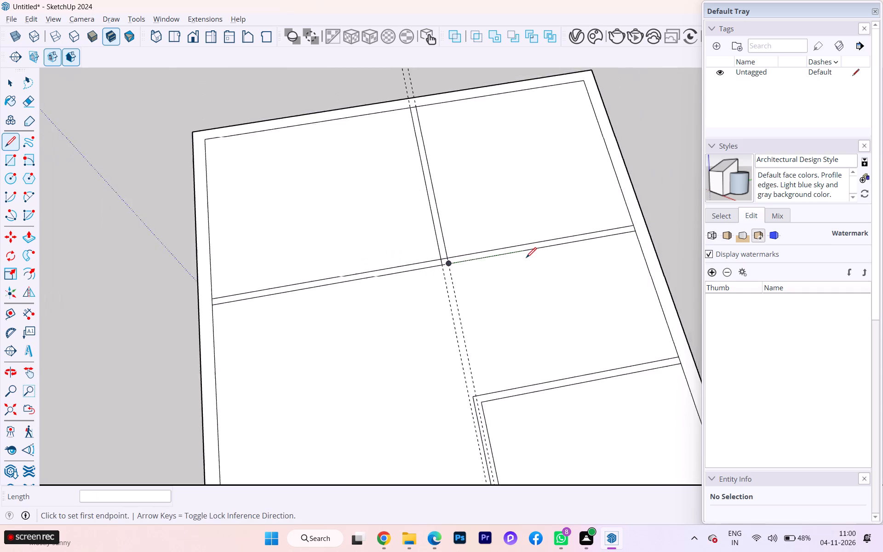
scroll(526, 258, down, 2)
key(alt+Tab)
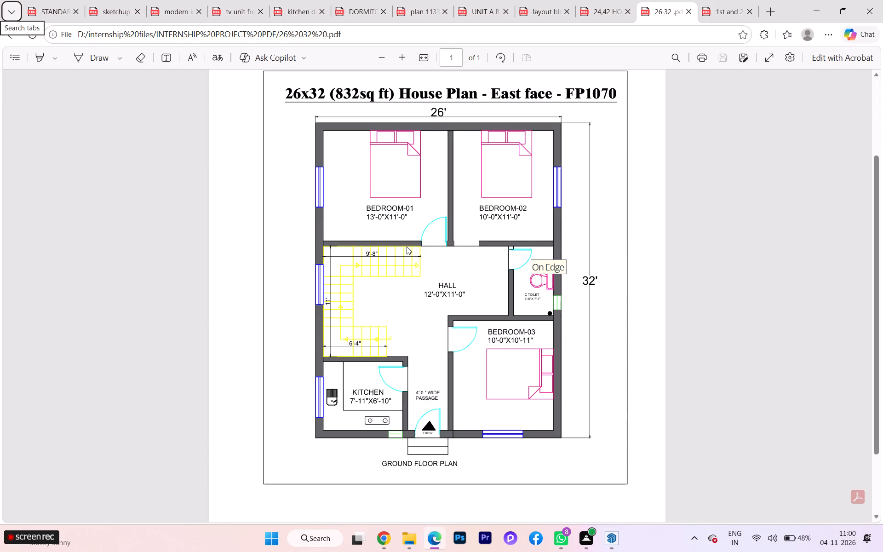
key(alt+Tab)
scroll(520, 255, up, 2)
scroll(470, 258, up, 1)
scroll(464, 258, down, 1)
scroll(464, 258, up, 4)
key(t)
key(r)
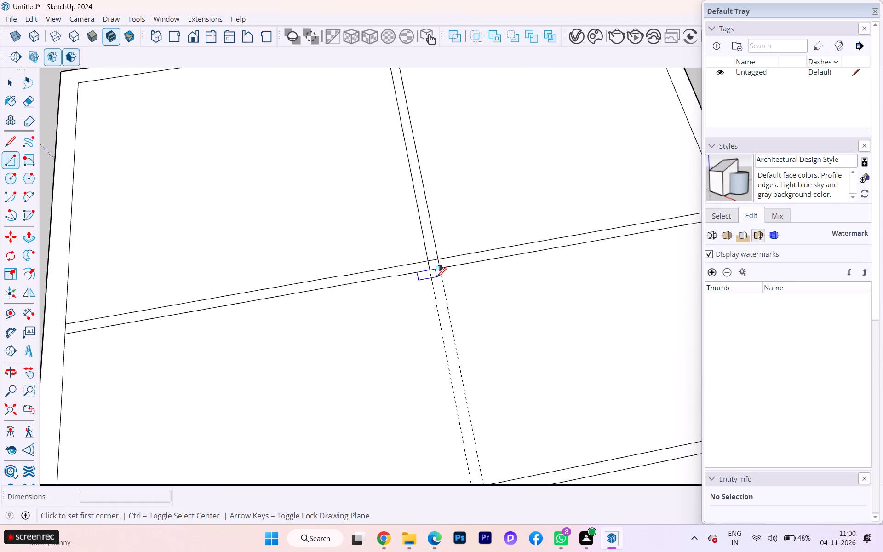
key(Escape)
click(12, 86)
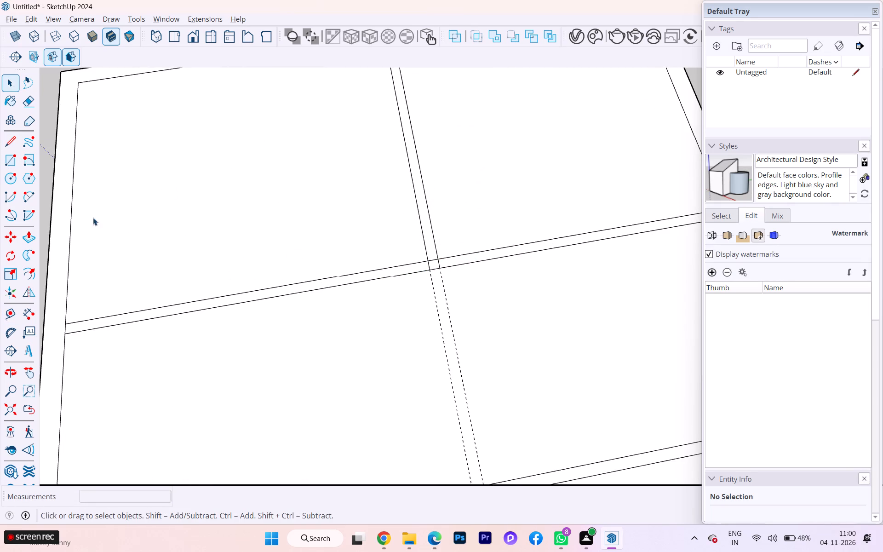
Erase the short segment of the cross partition's rear line between the two bedroom partition lines.
key(e)
scroll(435, 253, up, 4)
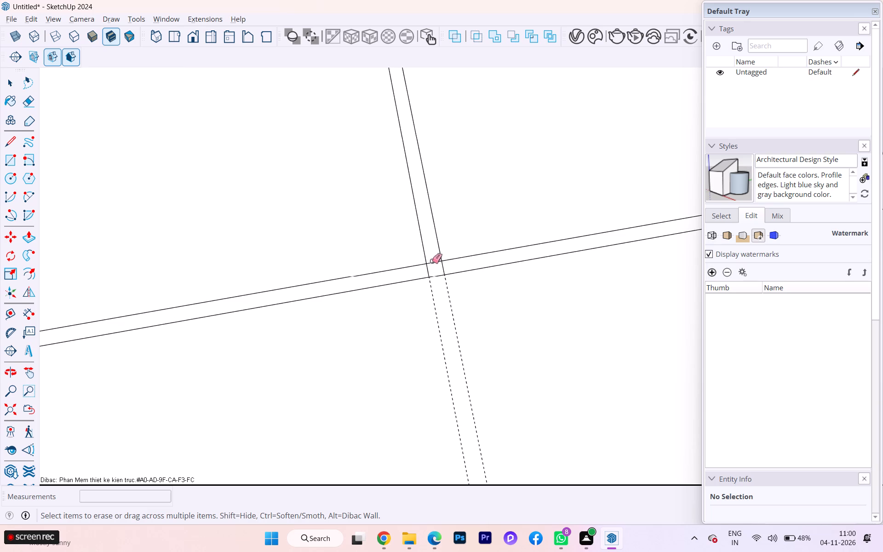
click(433, 261)
click(432, 262)
Compare the modelled bedroom, hall and toilet wall layout with the 26x32 reference plan PDF.
scroll(405, 272, down, 2)
scroll(405, 274, up, 1)
scroll(405, 274, down, 1)
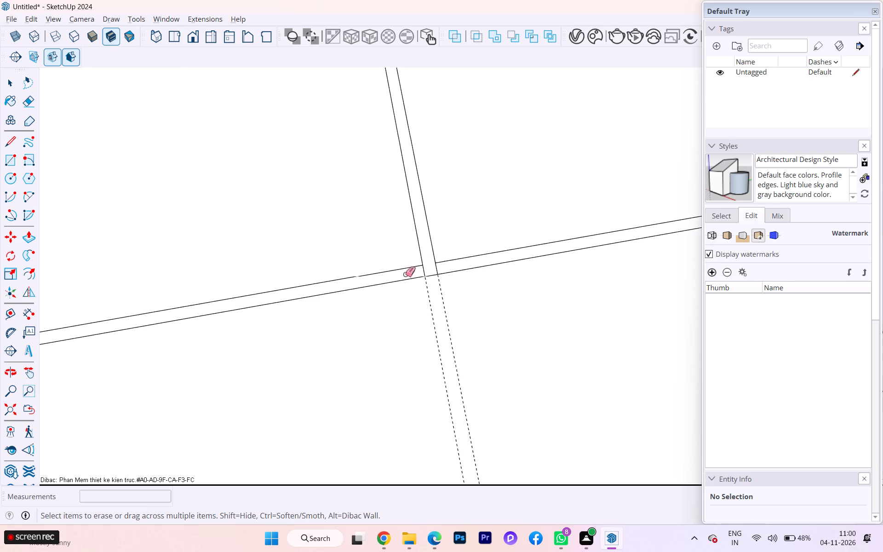
scroll(405, 274, down, 1)
key(alt+Tab)
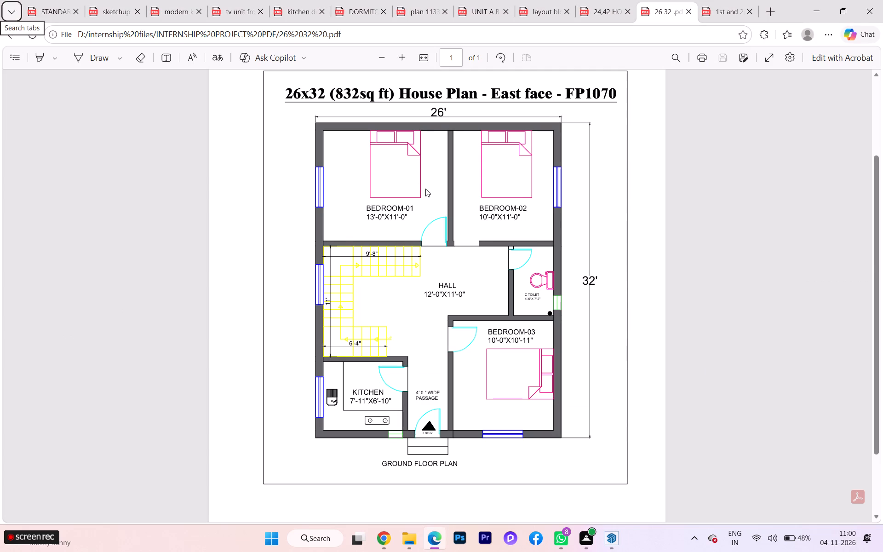
key(alt+Tab)
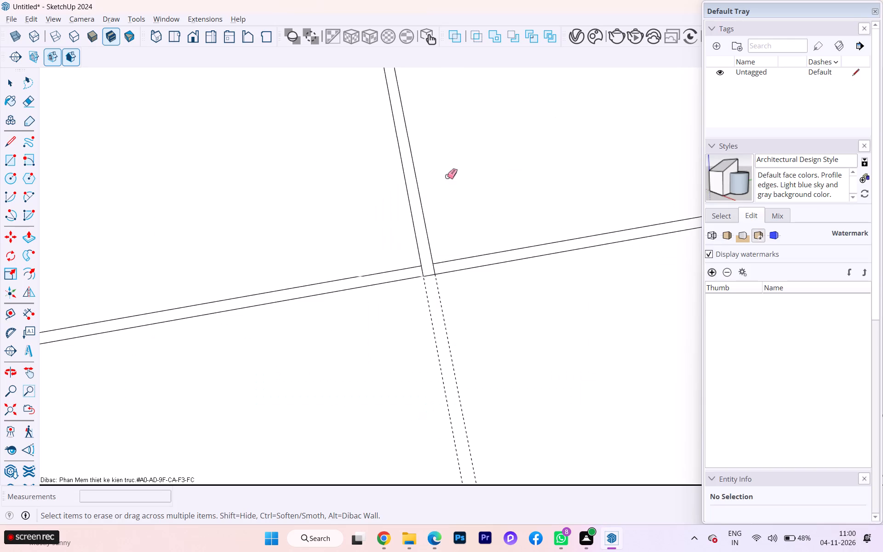
scroll(454, 206, down, 5)
scroll(453, 206, up, 2)
scroll(453, 206, down, 4)
scroll(447, 206, up, 1)
scroll(447, 206, down, 2)
scroll(446, 203, up, 1)
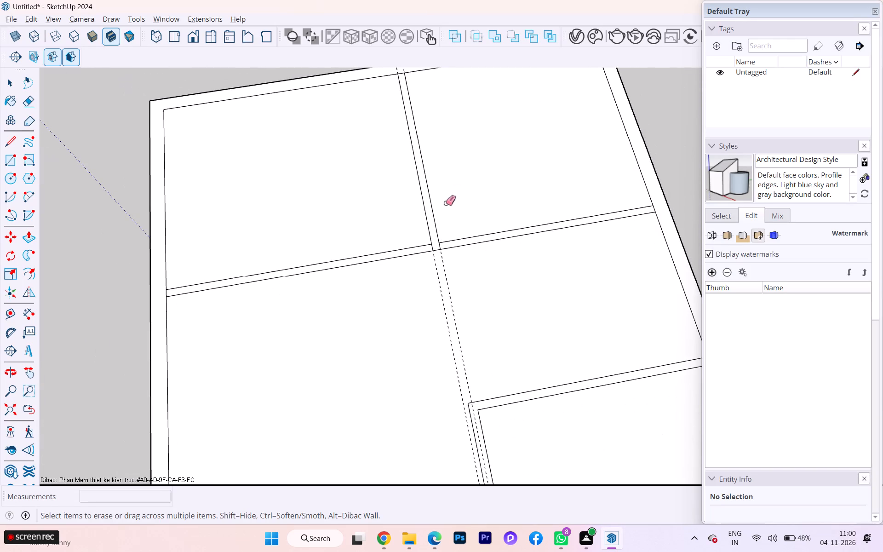
scroll(446, 202, down, 2)
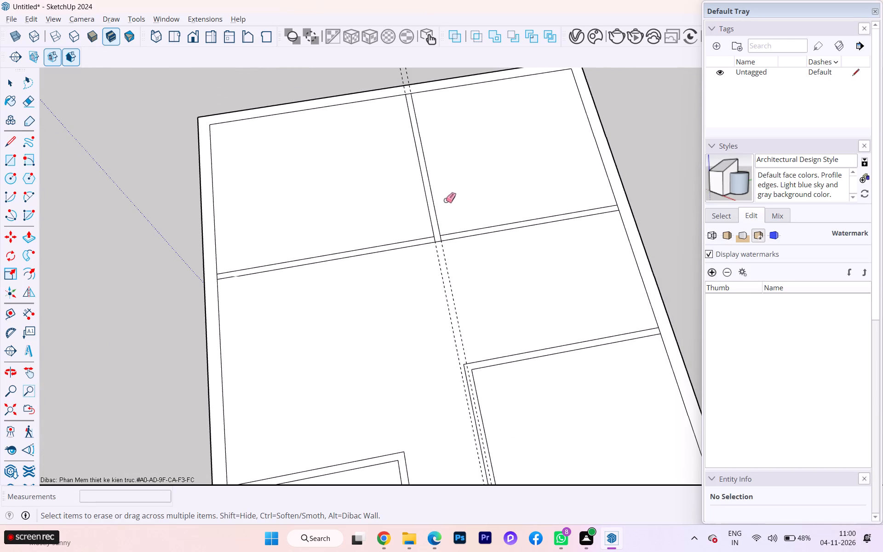
scroll(446, 200, down, 2)
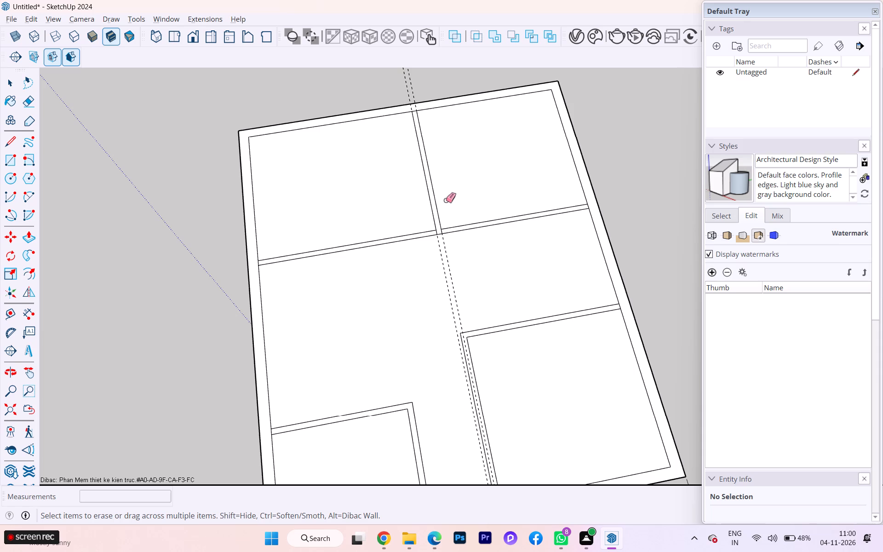
key(alt+Tab)
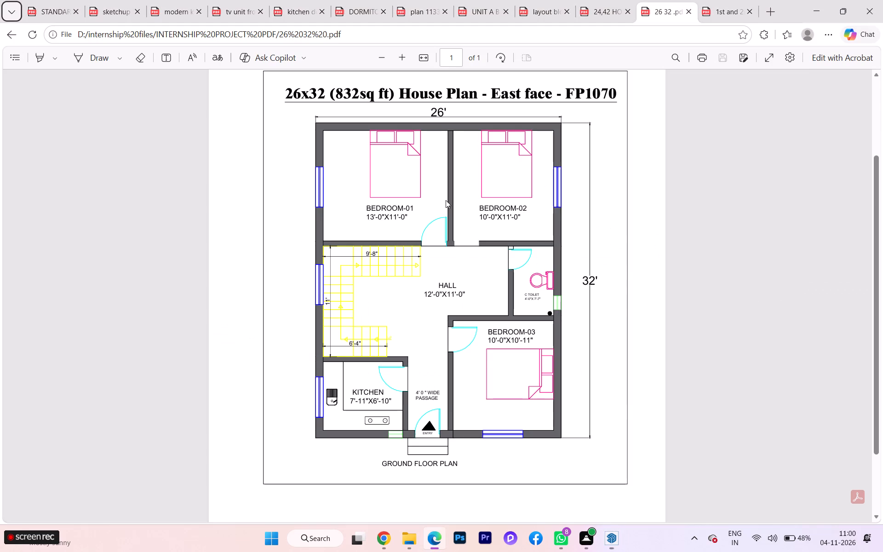
key(alt+Tab)
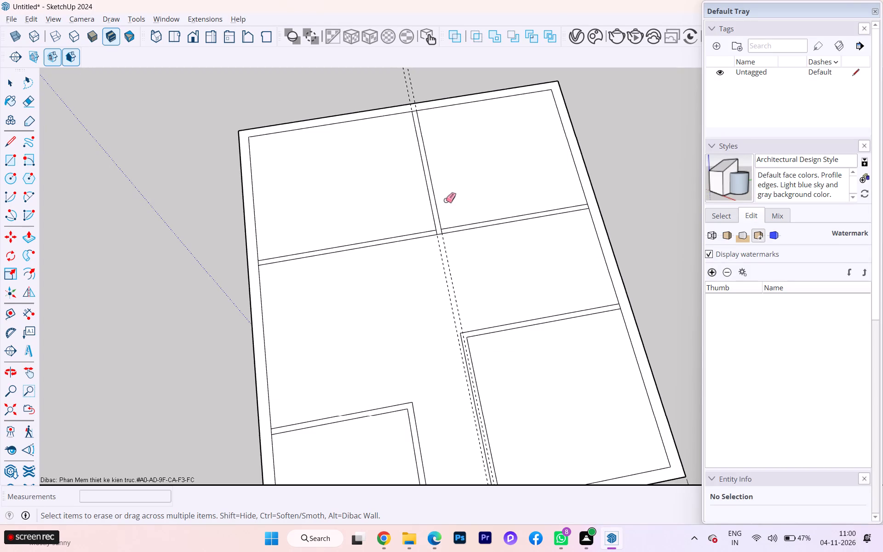
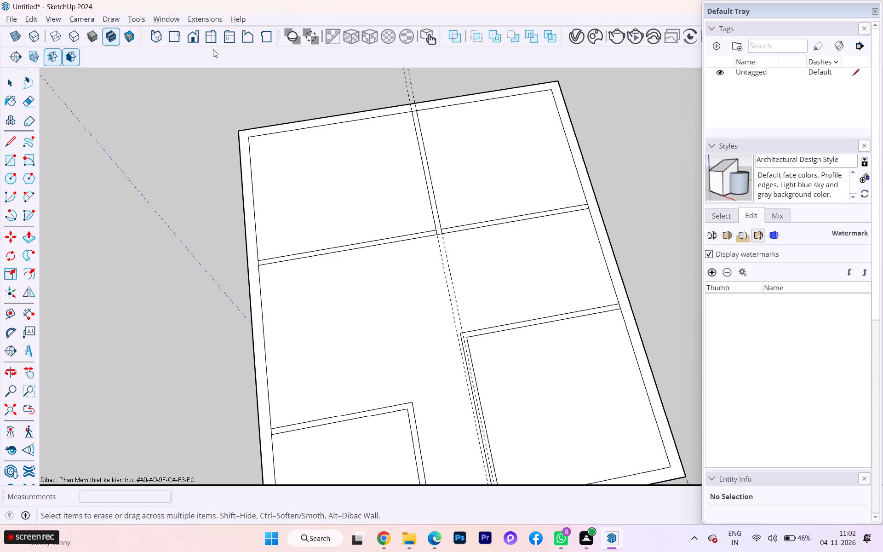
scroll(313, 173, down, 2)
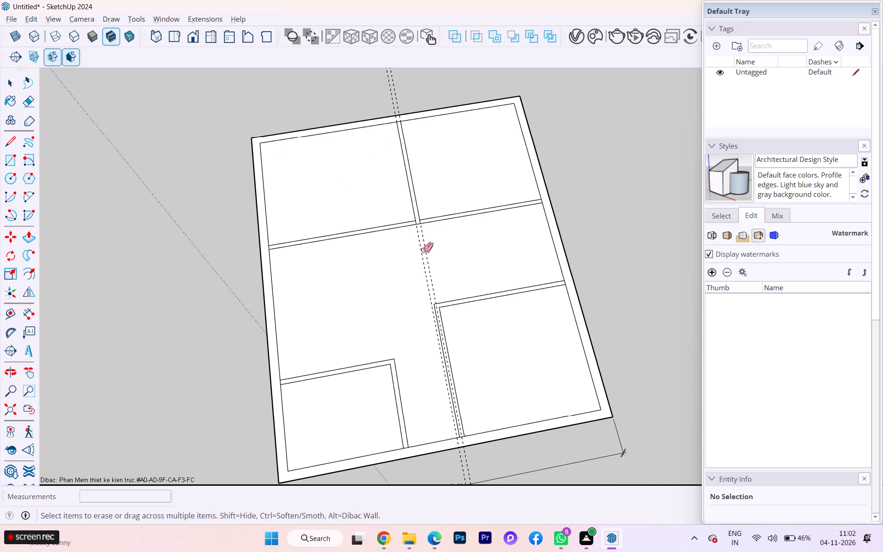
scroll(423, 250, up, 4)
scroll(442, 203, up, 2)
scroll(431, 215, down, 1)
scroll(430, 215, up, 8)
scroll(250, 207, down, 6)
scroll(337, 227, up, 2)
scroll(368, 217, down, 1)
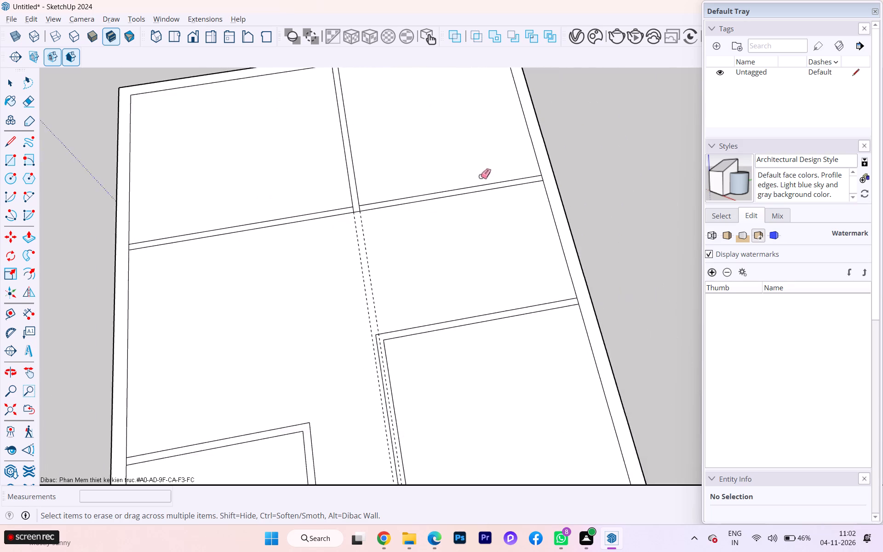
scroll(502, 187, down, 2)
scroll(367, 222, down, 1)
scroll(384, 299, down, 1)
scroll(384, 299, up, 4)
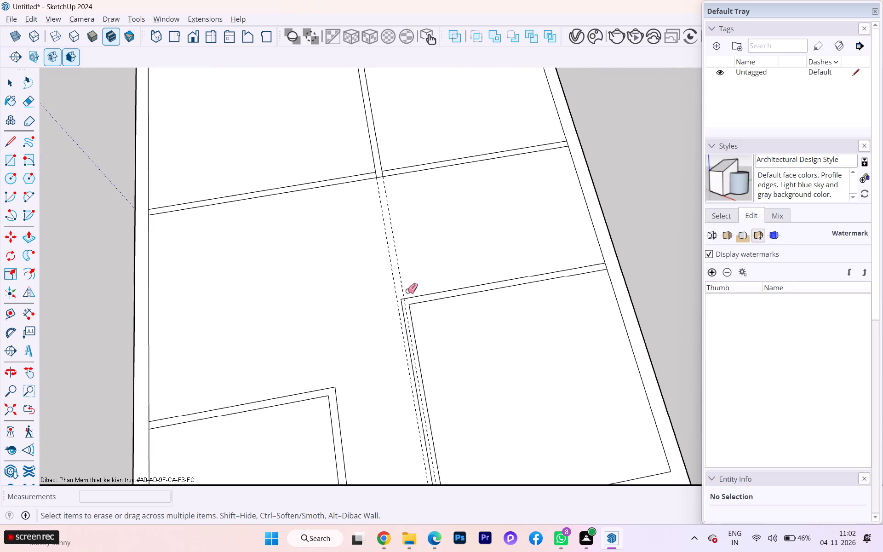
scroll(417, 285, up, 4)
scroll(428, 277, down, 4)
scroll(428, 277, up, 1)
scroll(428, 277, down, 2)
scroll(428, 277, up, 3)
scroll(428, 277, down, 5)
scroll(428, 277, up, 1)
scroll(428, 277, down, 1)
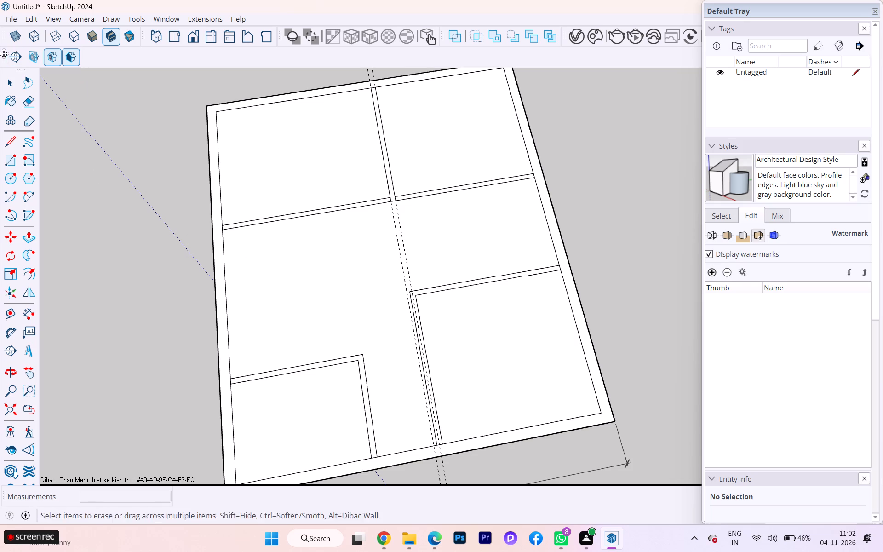
Move the Default Tray clear of the toolbar area and hide the V-Ray for SketchUp and Section toolbars.
drag(792, 8, 799, 15)
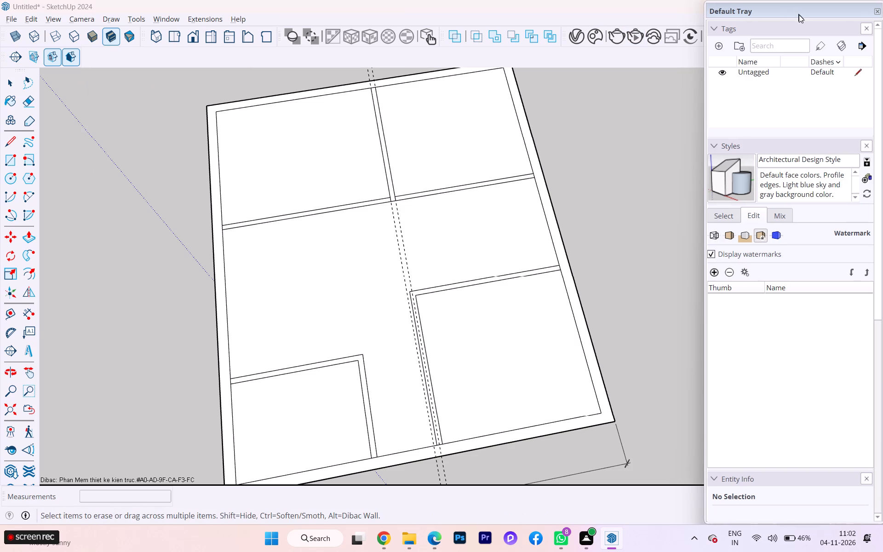
drag(799, 15, 814, 76)
right_click(789, 33)
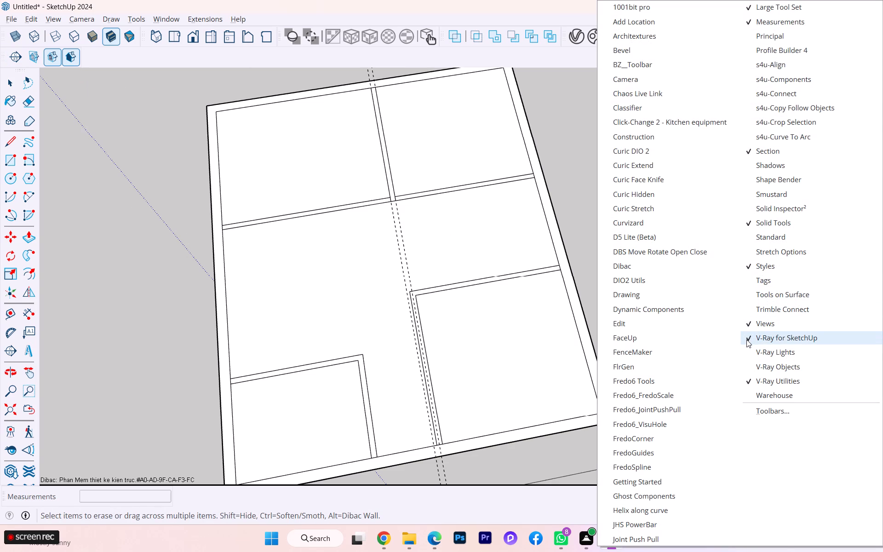
click(746, 339)
right_click(722, 41)
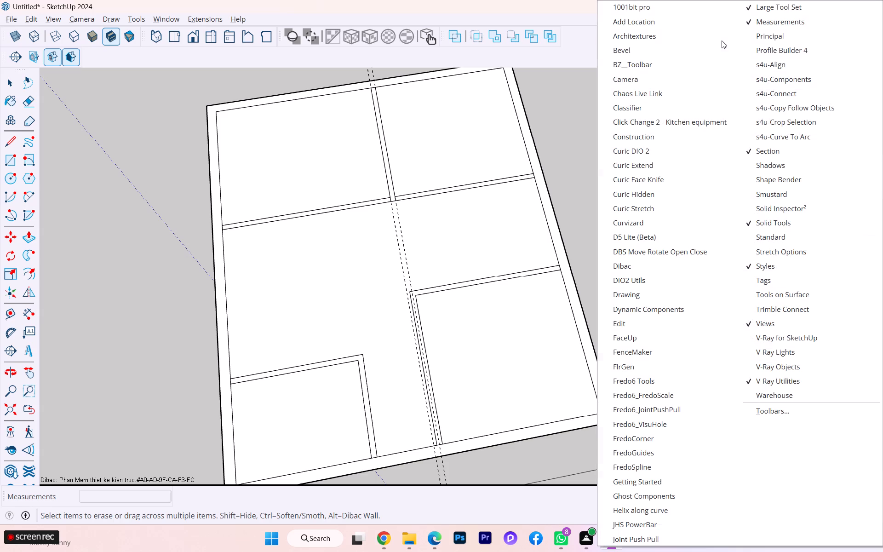
click(751, 153)
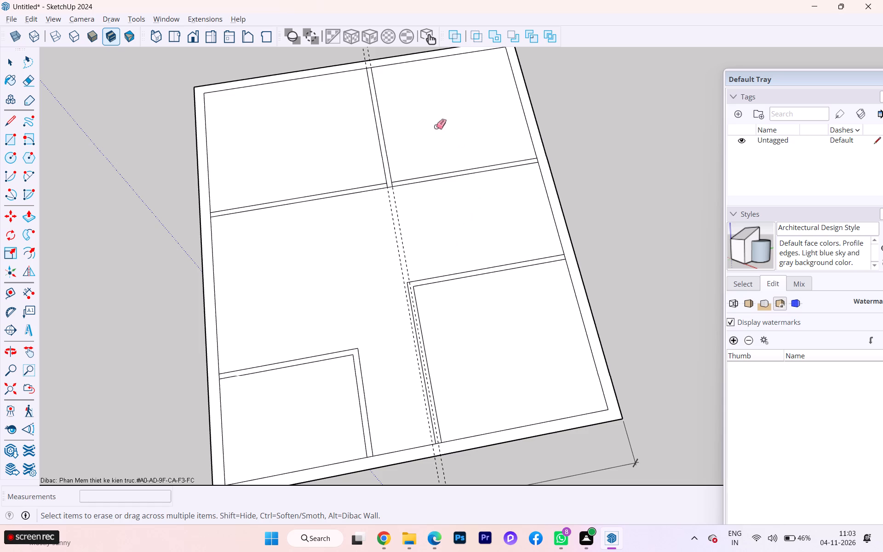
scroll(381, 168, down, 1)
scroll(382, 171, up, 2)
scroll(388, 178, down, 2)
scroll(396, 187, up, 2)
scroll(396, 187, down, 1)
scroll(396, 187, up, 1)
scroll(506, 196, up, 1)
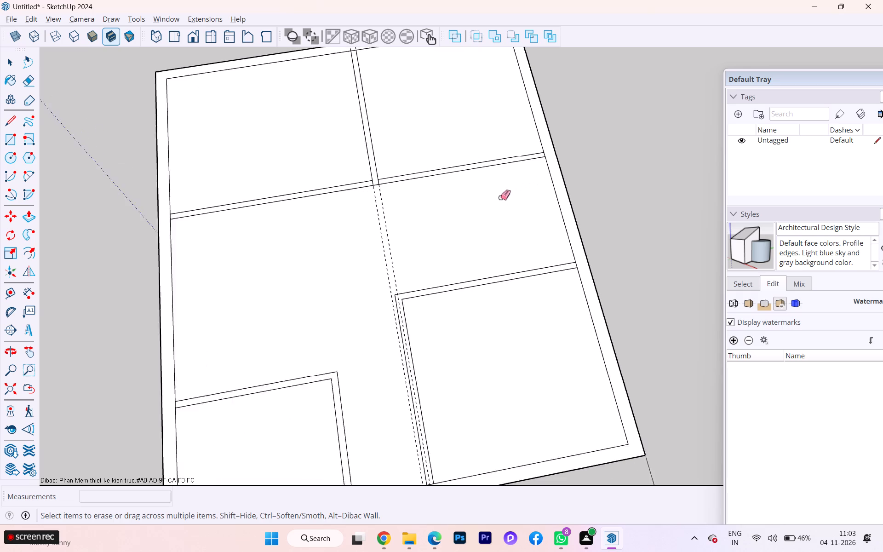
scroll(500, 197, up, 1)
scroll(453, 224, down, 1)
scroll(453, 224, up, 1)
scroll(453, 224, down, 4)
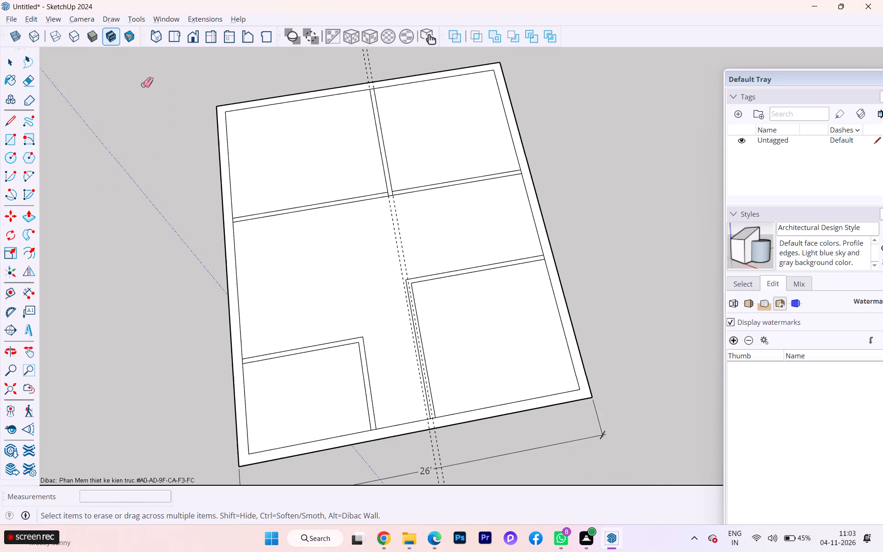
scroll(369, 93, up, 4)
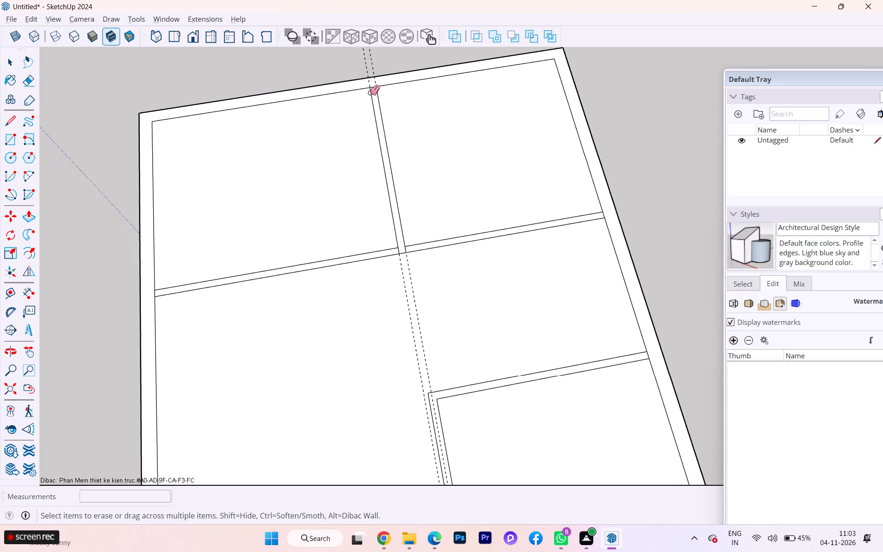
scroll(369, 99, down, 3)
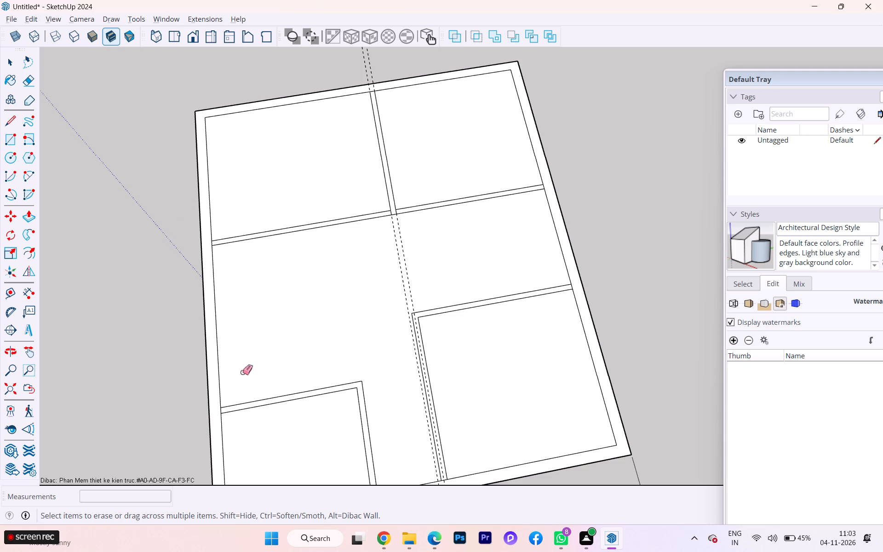
Following the reference PDF, place guides for the toilet partition at 4' from the outer wall's inner edge and 4.5" beyond that.
key(alt+Tab)
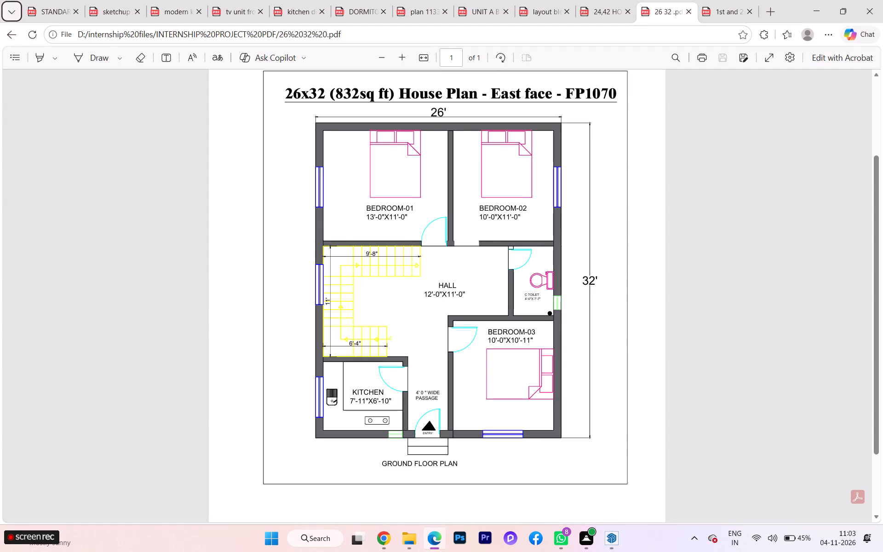
key(alt+Tab)
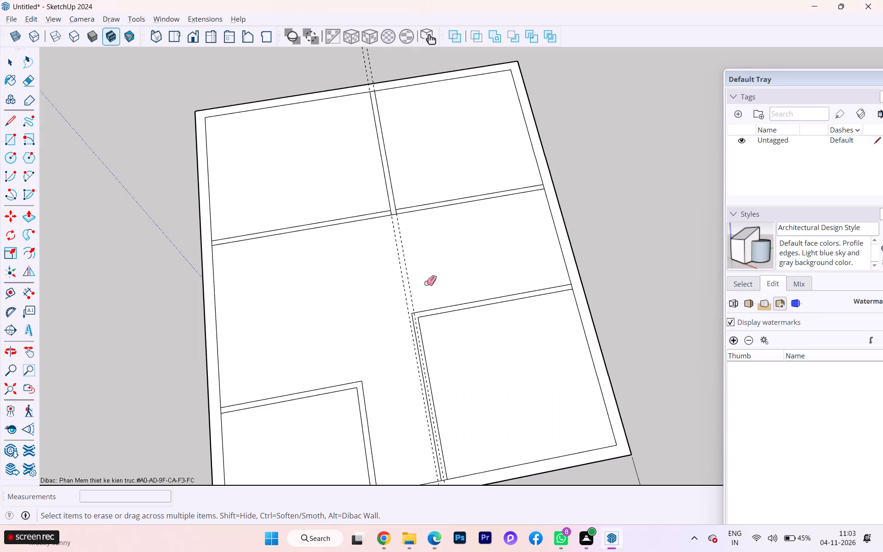
key(alt+Tab)
key(alt+Tab)
key(t)
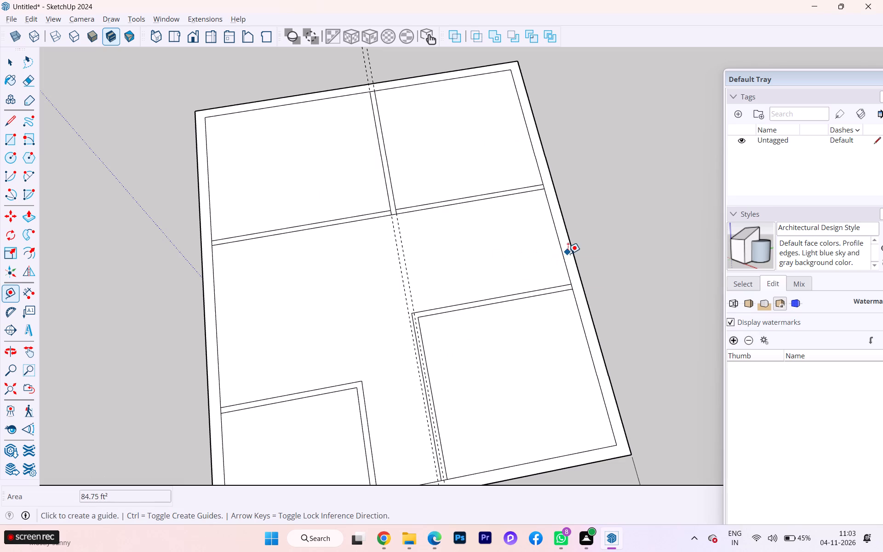
click(563, 256)
text(4')
key(Return)
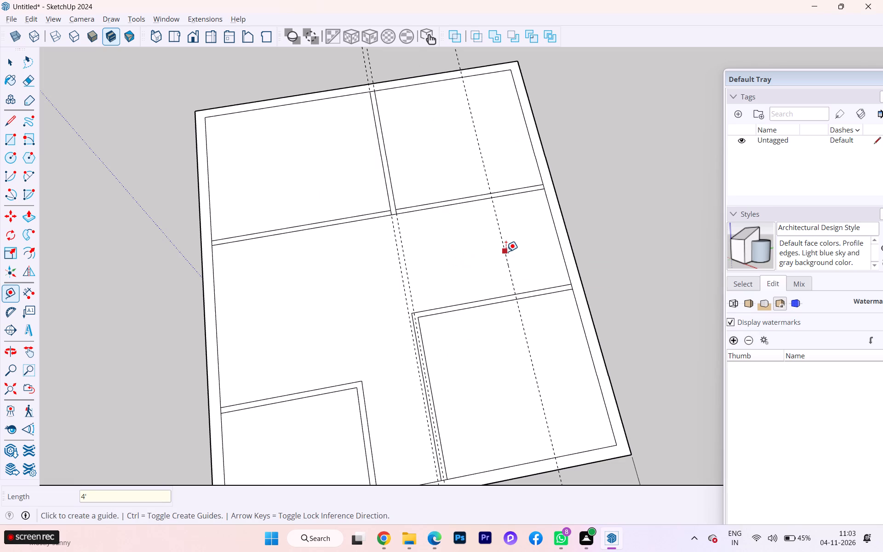
click(506, 252)
text(4.5)
key(Return)
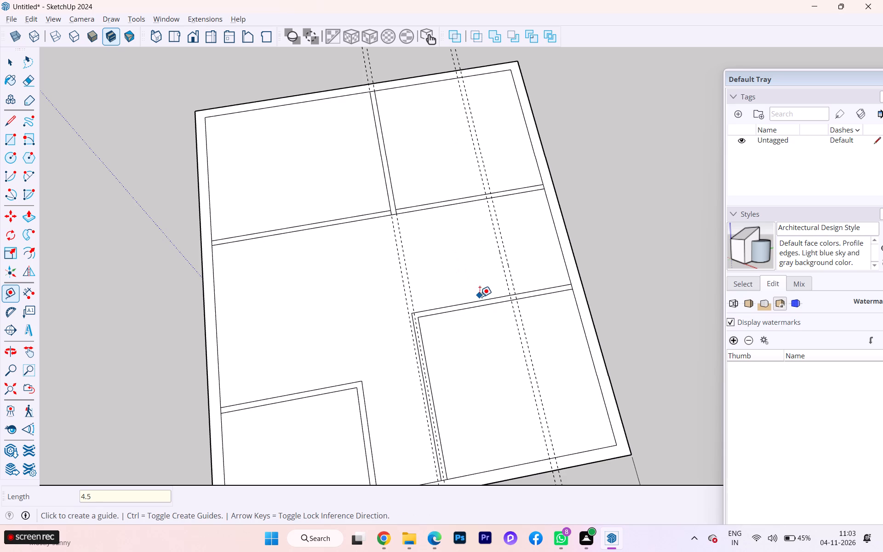
Draw both toilet partition lines, about 7' 10" long, along the guides from the bedroom cross partition to the Bedroom-03 wall.
key(l)
scroll(521, 209, up, 6)
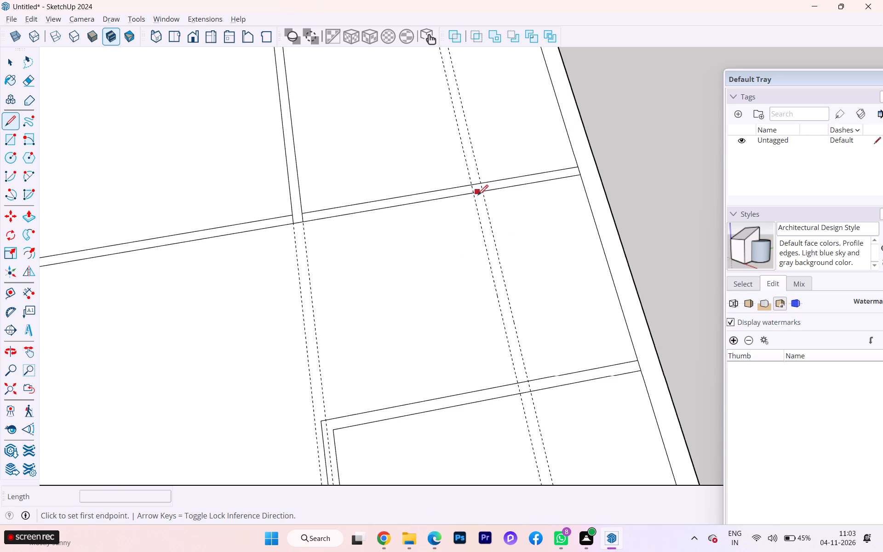
click(475, 195)
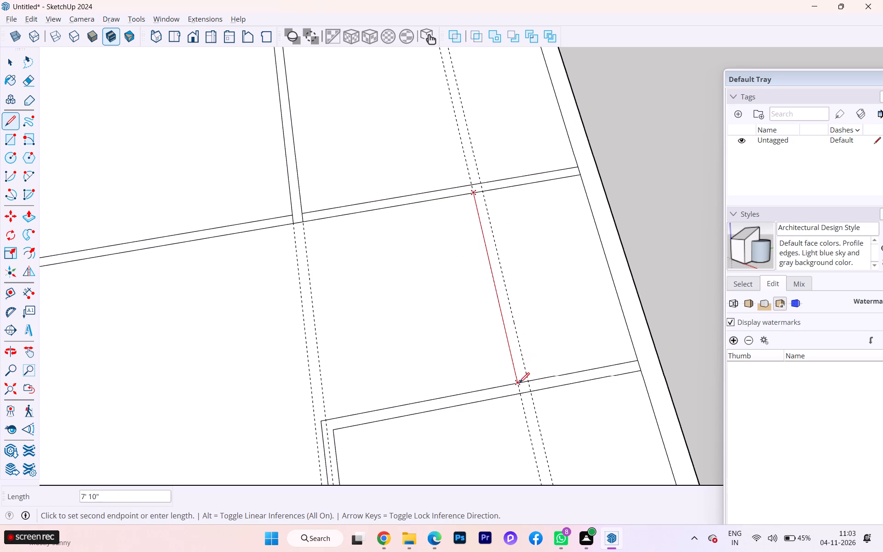
click(519, 383)
key(Escape)
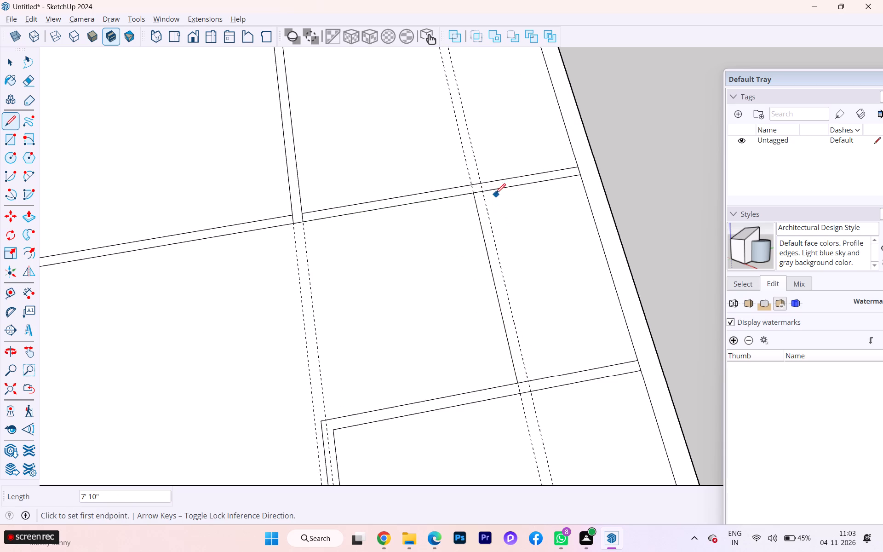
click(483, 193)
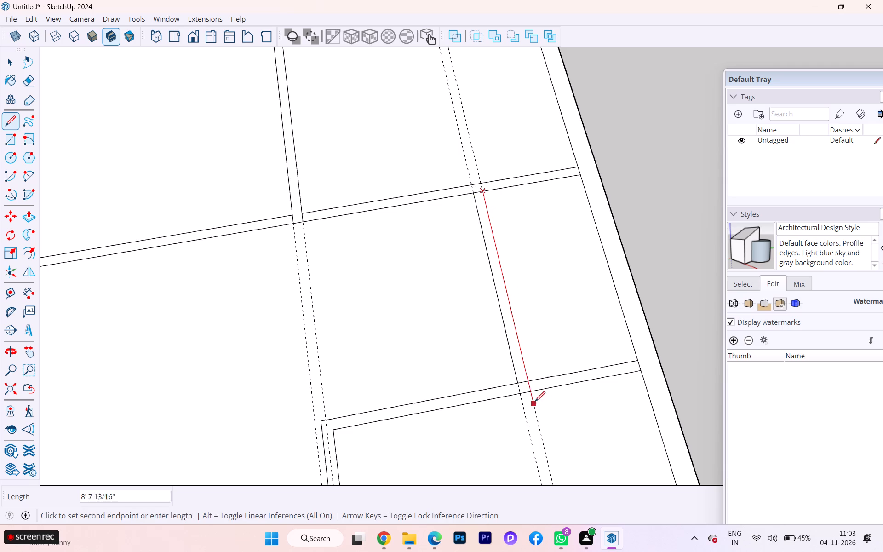
click(528, 383)
scroll(519, 388, down, 5)
scroll(517, 391, up, 2)
scroll(517, 391, down, 1)
scroll(474, 397, down, 2)
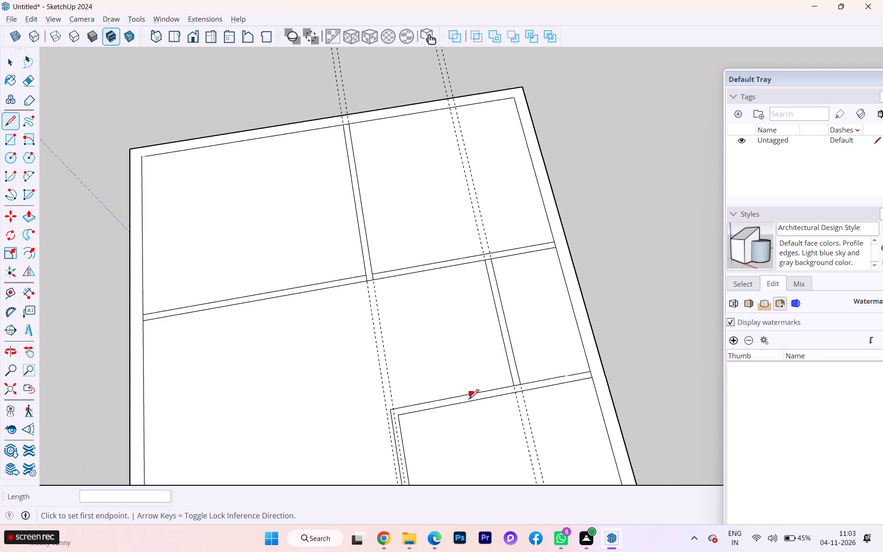
scroll(414, 411, down, 1)
key(Escape)
Delete all guide lines from the model.
scroll(489, 313, down, 3)
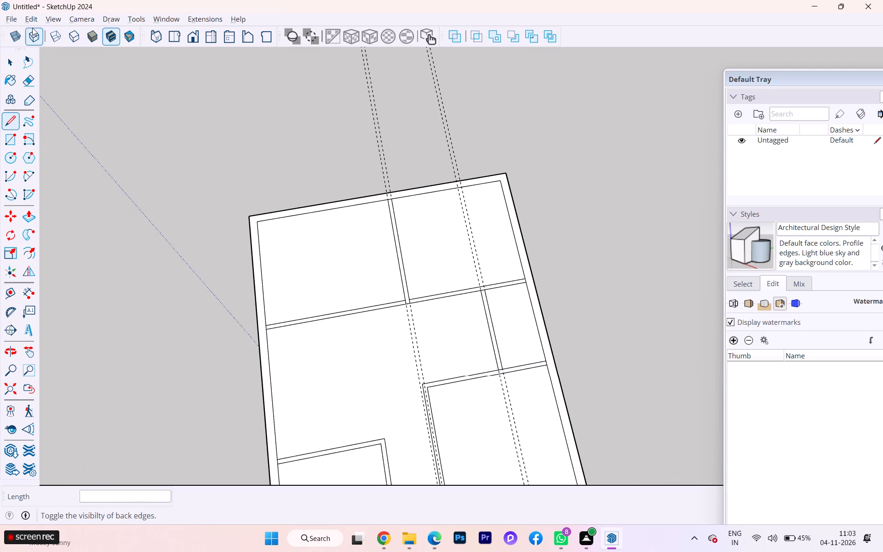
click(30, 12)
click(30, 14)
click(62, 132)
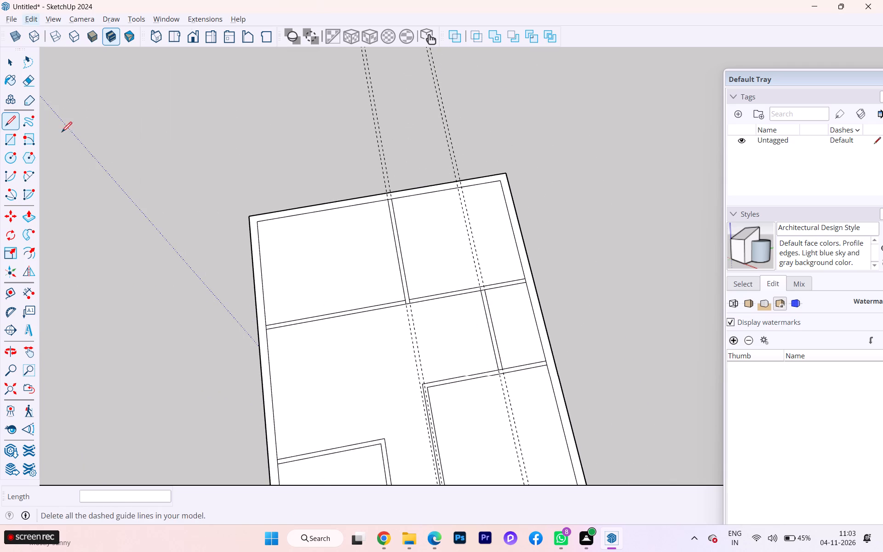
Compare the completed partition layout with the 26x32 reference plan PDF.
scroll(360, 174, down, 1)
scroll(428, 296, up, 3)
scroll(445, 316, down, 1)
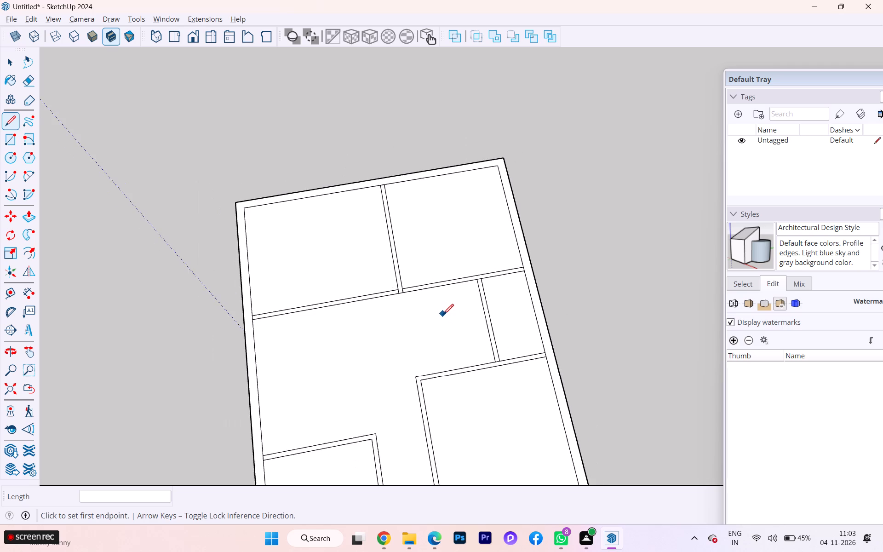
scroll(443, 314, down, 2)
key(alt+Tab)
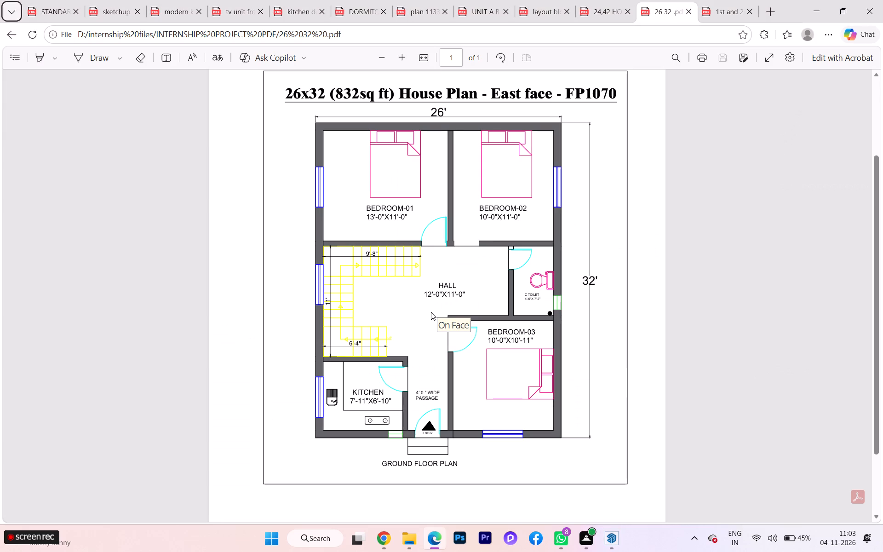
key(alt+Tab)
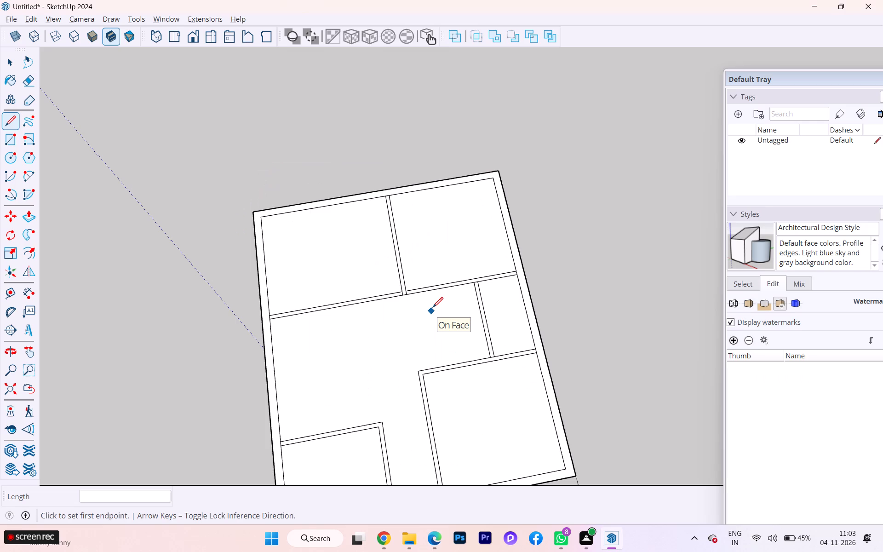
key(alt+Tab)
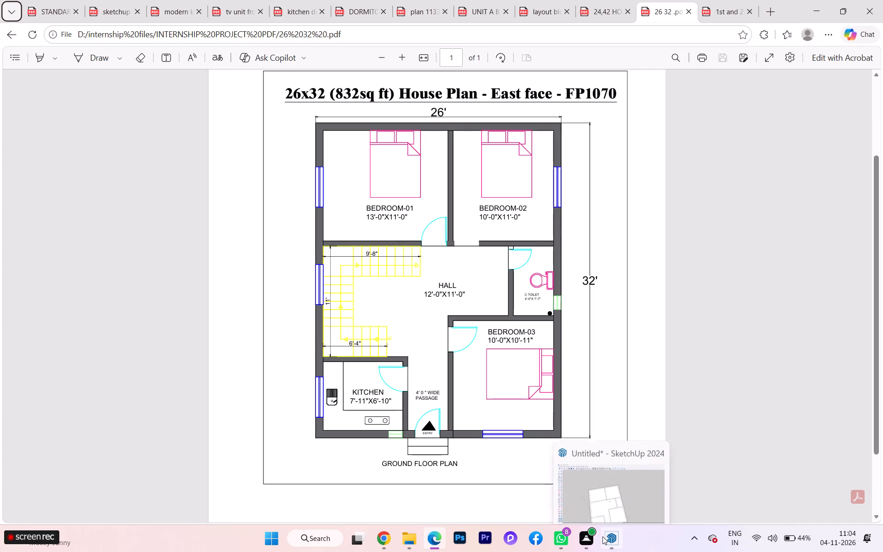
click(592, 506)
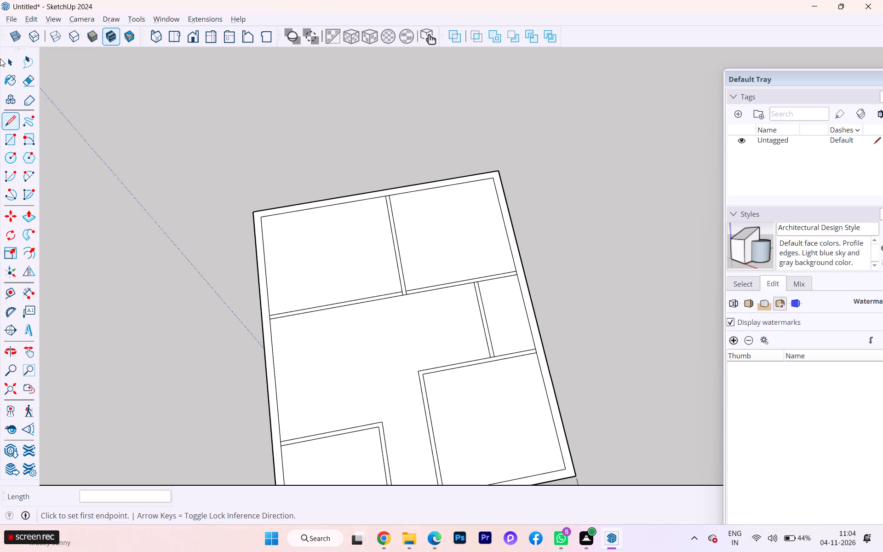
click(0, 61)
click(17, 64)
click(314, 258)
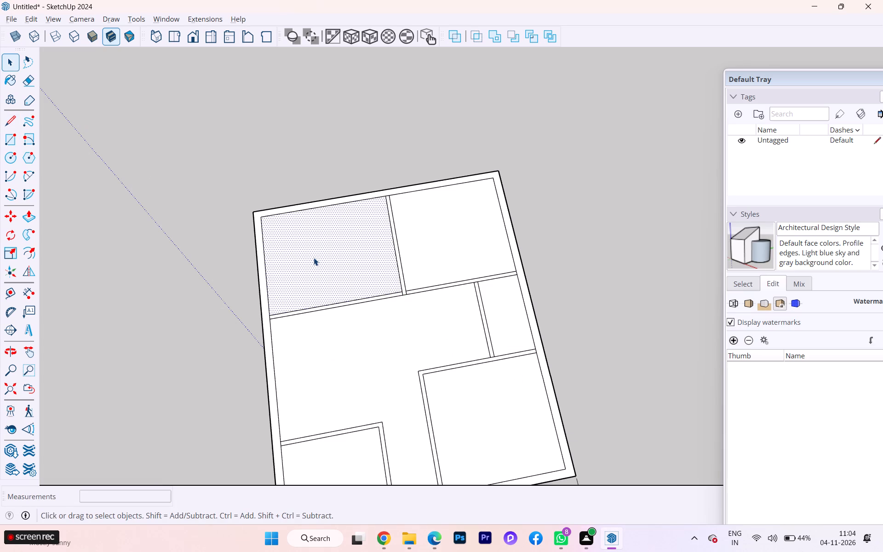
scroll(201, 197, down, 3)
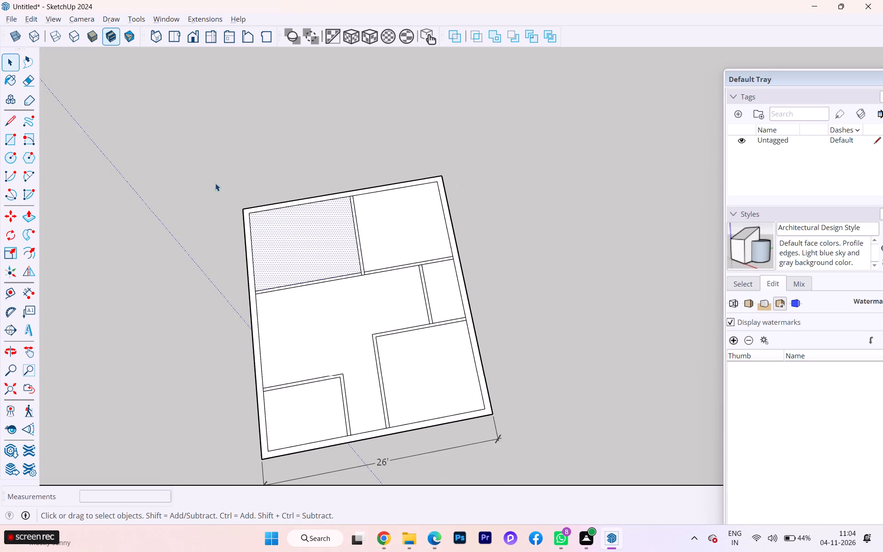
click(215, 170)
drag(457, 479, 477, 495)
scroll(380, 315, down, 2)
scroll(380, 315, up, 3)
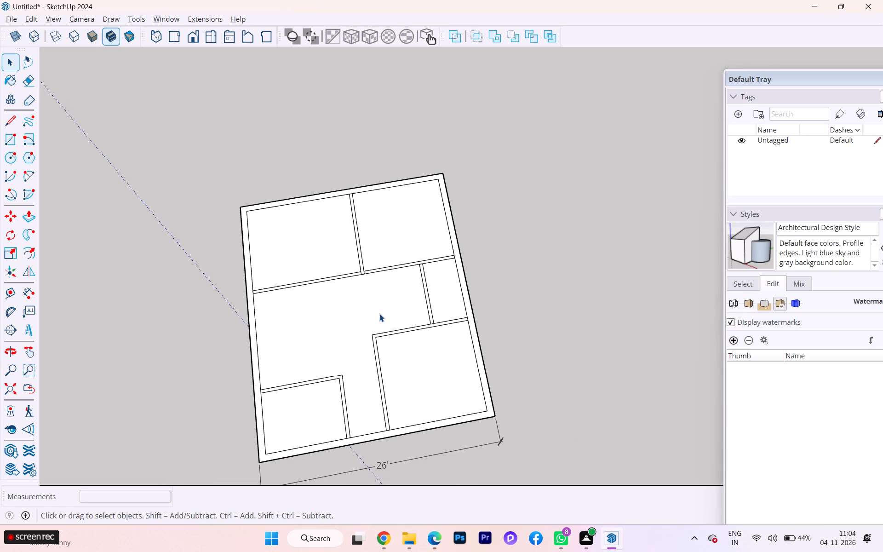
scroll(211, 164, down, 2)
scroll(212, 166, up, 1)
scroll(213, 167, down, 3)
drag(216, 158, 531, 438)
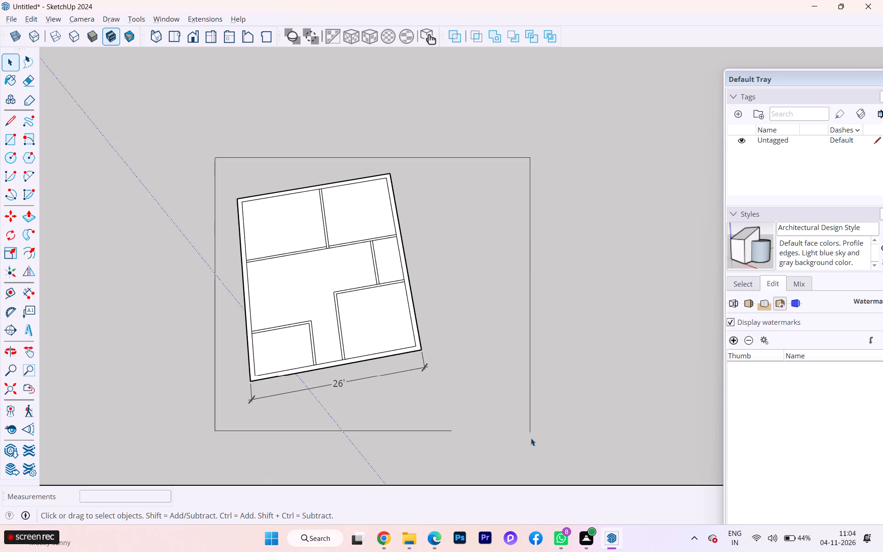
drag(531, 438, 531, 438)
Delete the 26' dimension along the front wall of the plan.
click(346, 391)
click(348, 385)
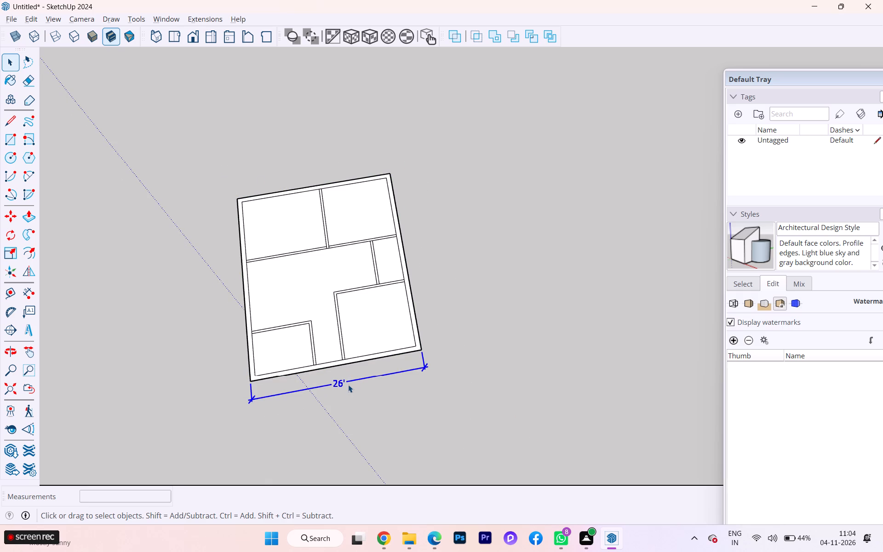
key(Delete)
Display the FaceUp tools and generate upward-oriented faces for the entire floor plan.
drag(196, 138, 416, 341)
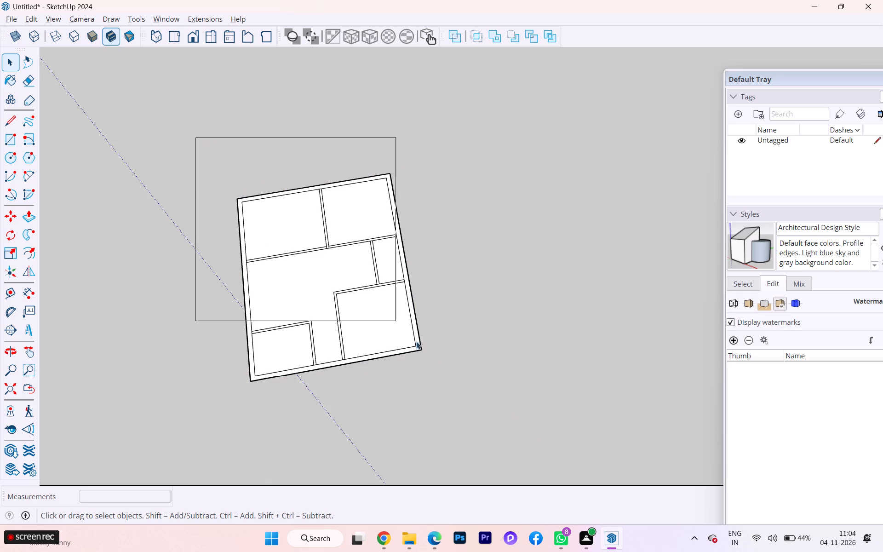
drag(416, 341, 488, 418)
right_click(571, 35)
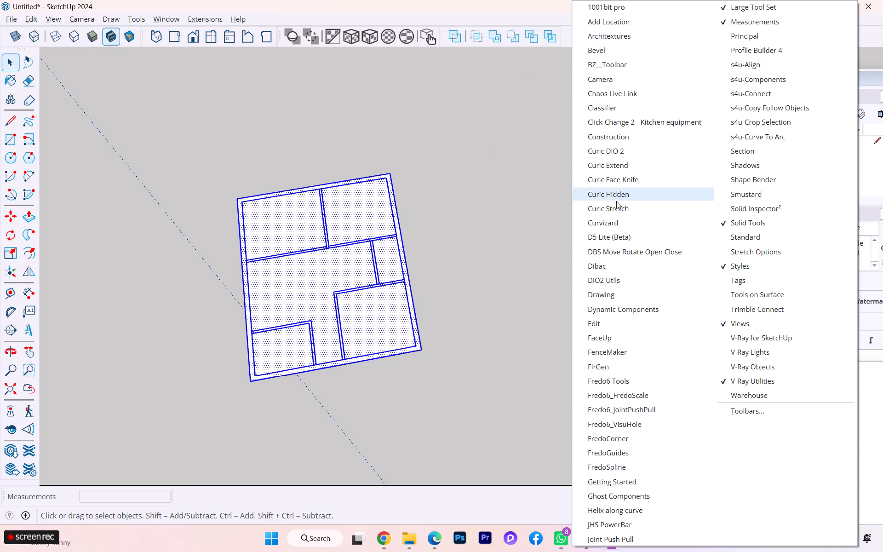
click(602, 340)
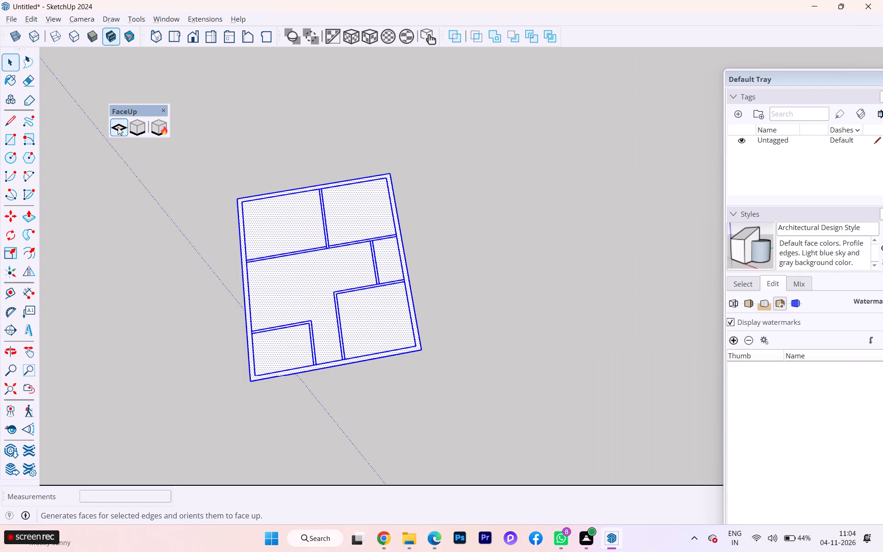
click(118, 127)
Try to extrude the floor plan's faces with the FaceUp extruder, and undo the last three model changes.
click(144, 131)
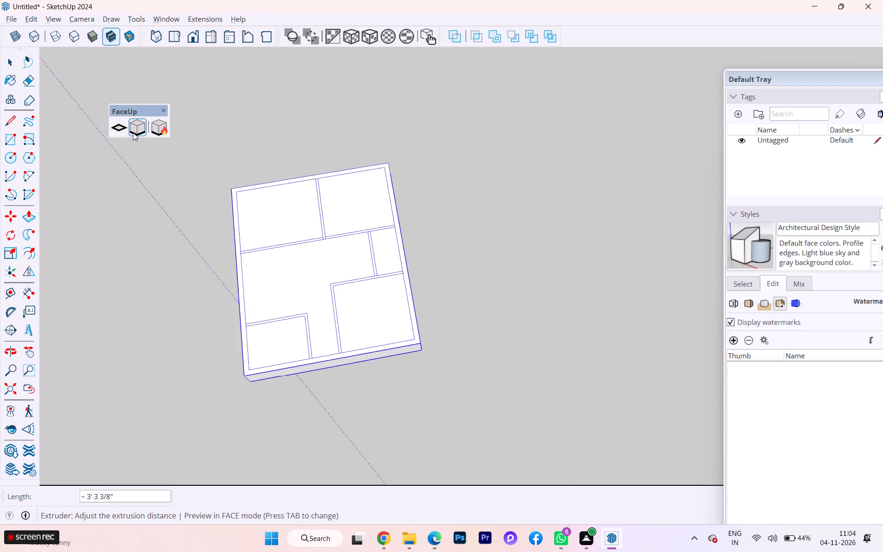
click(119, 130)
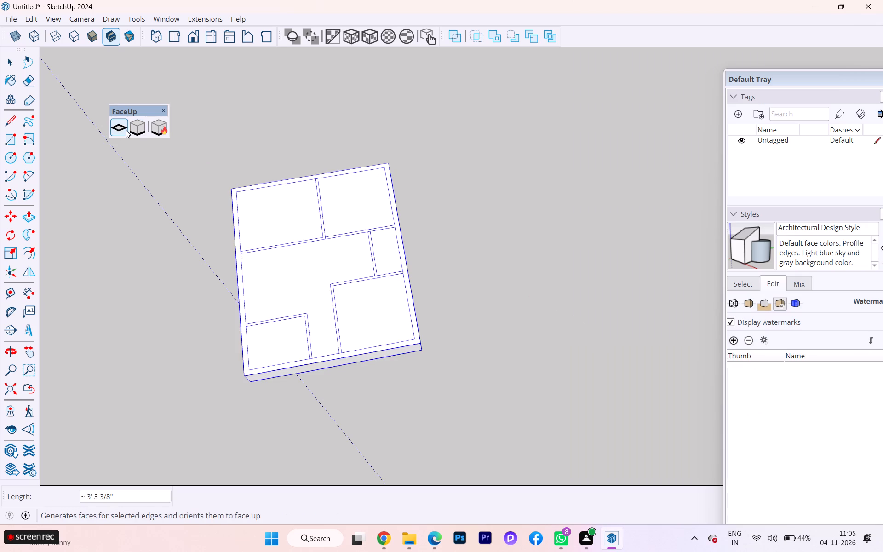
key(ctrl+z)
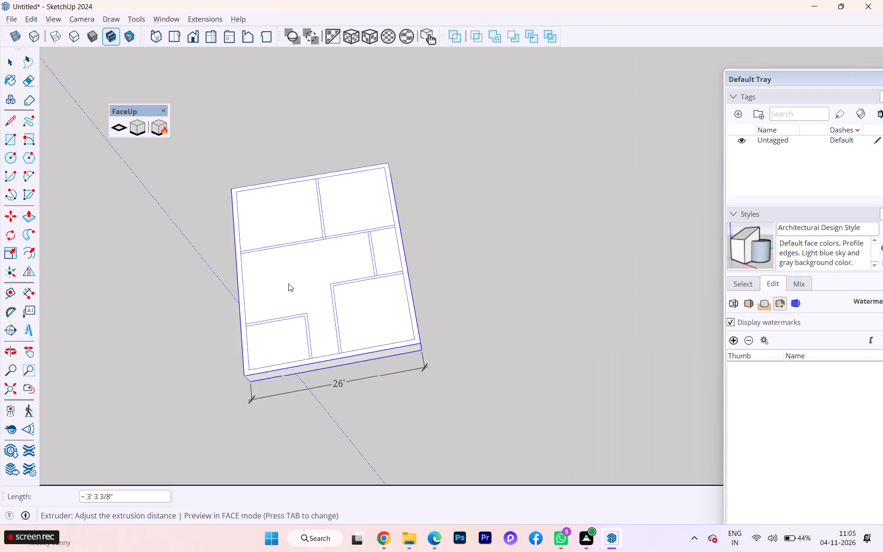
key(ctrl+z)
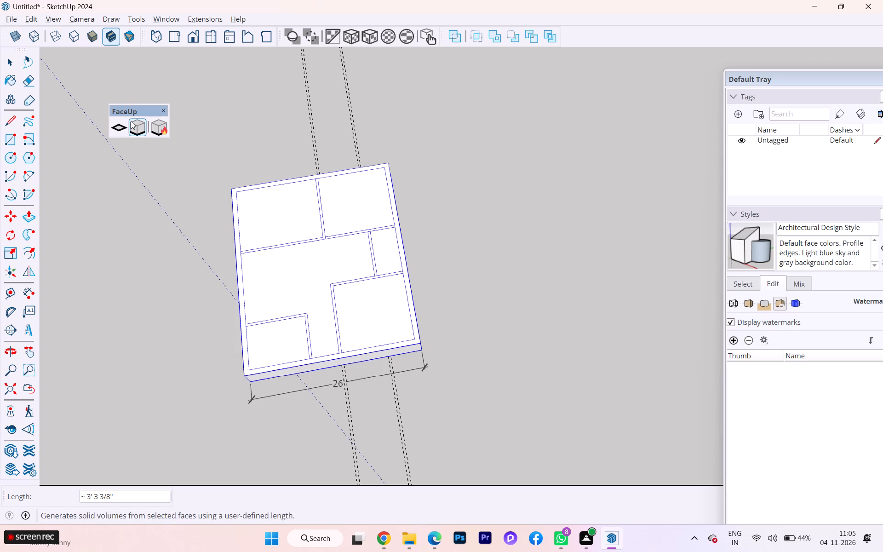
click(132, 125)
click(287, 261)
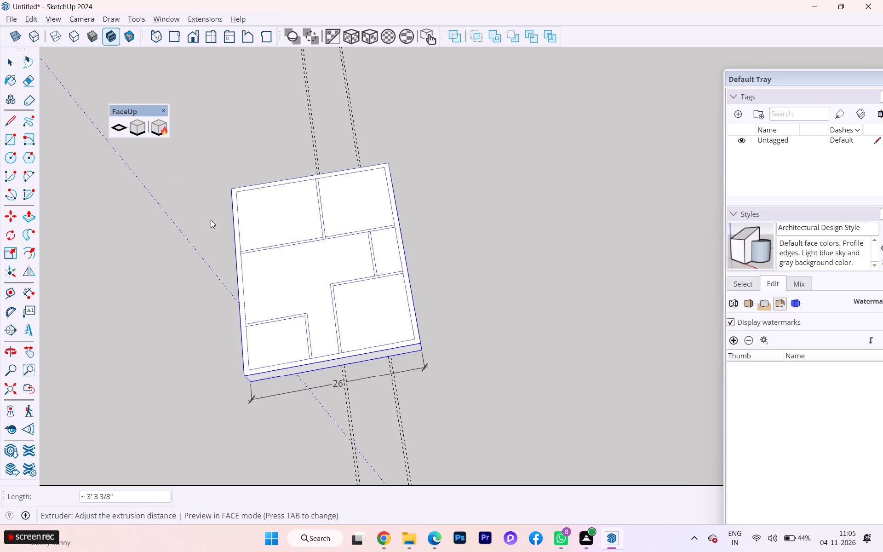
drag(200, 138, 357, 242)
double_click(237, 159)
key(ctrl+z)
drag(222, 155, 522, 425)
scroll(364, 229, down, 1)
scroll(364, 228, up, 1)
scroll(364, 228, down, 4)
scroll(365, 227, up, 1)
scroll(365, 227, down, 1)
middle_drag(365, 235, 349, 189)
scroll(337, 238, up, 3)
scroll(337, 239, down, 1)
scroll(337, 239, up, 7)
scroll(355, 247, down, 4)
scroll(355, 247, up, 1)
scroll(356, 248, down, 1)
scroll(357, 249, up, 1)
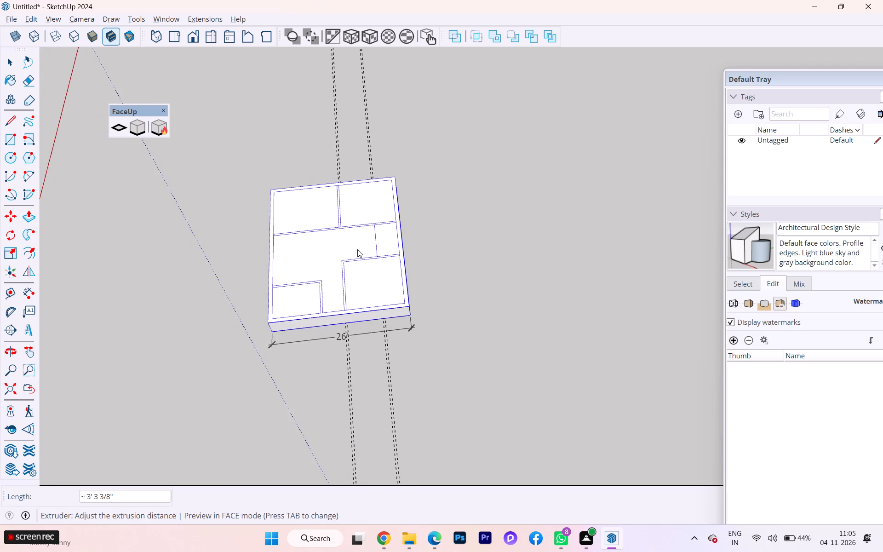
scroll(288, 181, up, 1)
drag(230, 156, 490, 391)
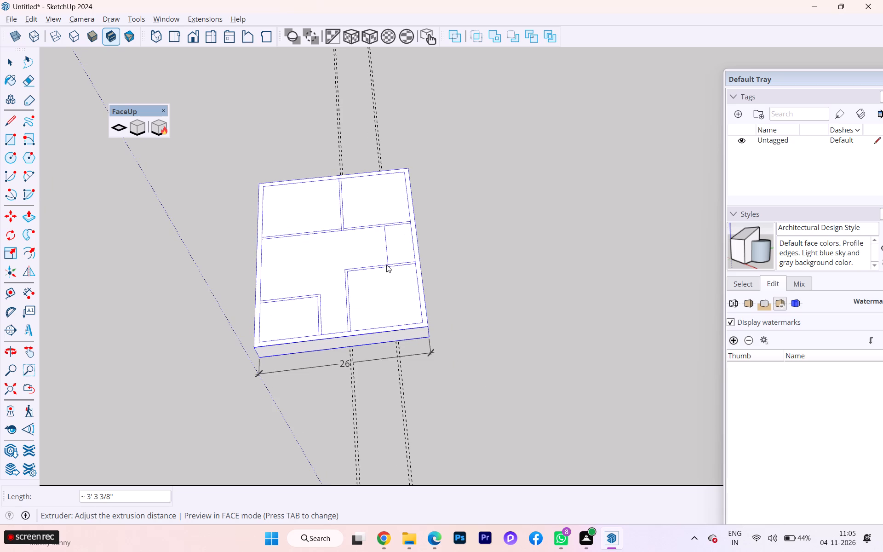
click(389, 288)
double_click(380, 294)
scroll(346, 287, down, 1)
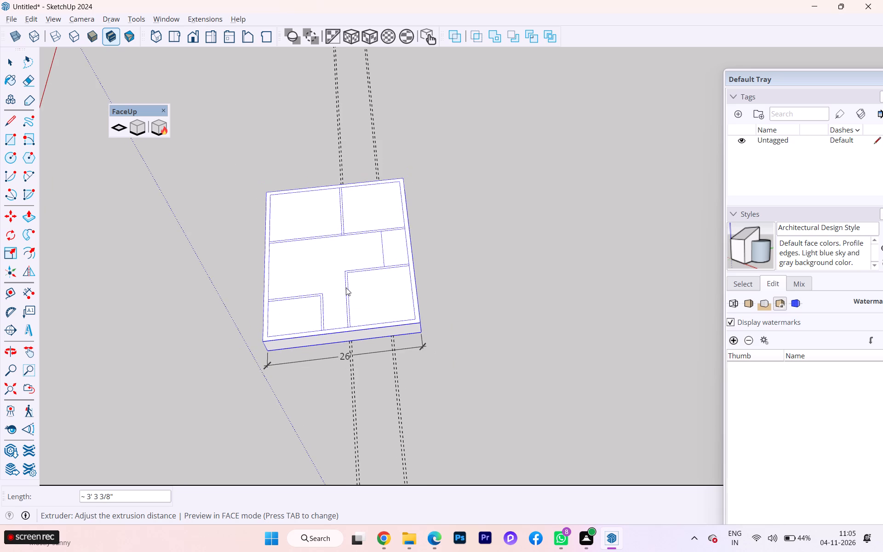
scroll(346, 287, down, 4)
Delete all guide lines from the model and leave the FaceUp extruder.
click(28, 21)
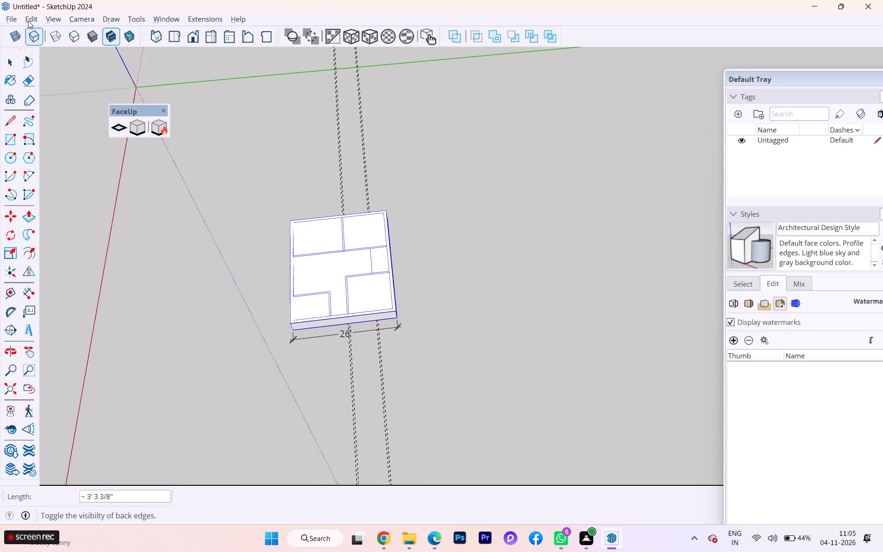
double_click(34, 19)
click(92, 134)
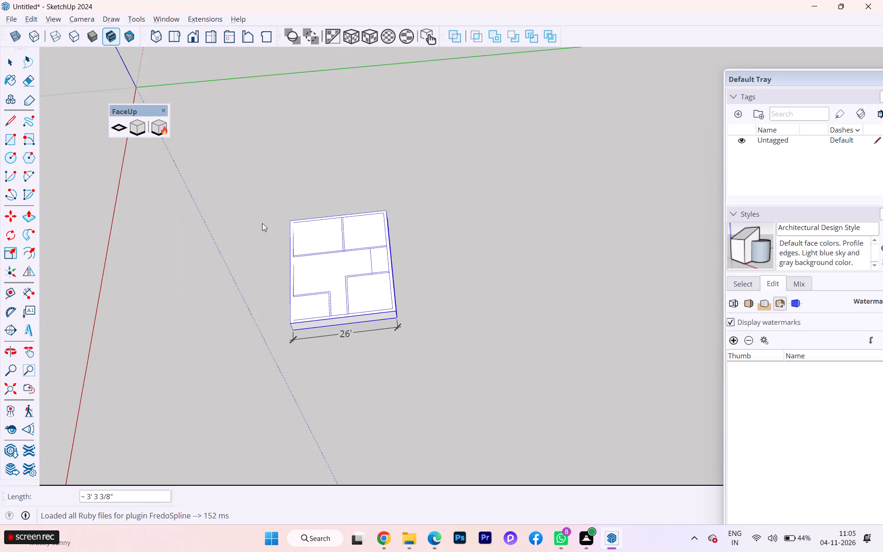
scroll(363, 300, up, 1)
scroll(360, 298, down, 2)
double_click(335, 278)
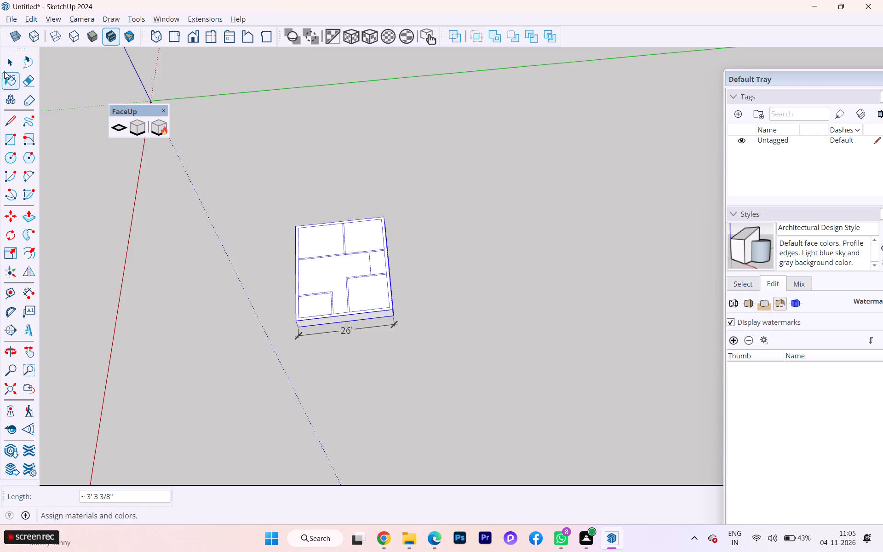
click(8, 66)
Delete the Bedroom-03 floor face, leaving its surrounding wall faces.
scroll(376, 300, up, 15)
scroll(376, 298, down, 2)
scroll(376, 298, up, 6)
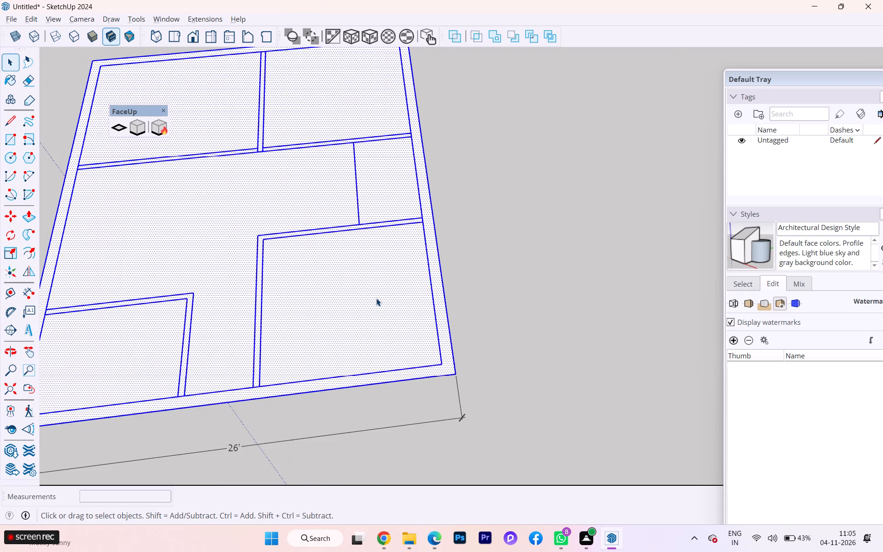
click(354, 300)
key(Delete)
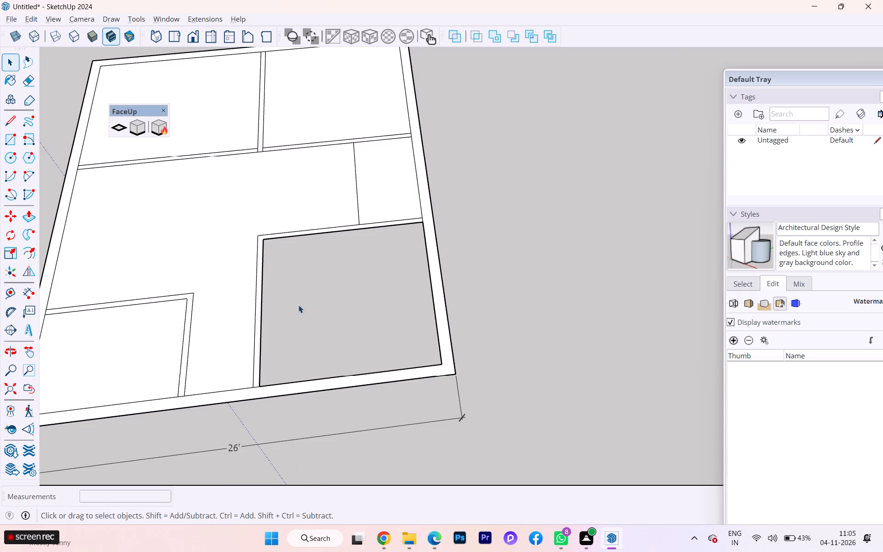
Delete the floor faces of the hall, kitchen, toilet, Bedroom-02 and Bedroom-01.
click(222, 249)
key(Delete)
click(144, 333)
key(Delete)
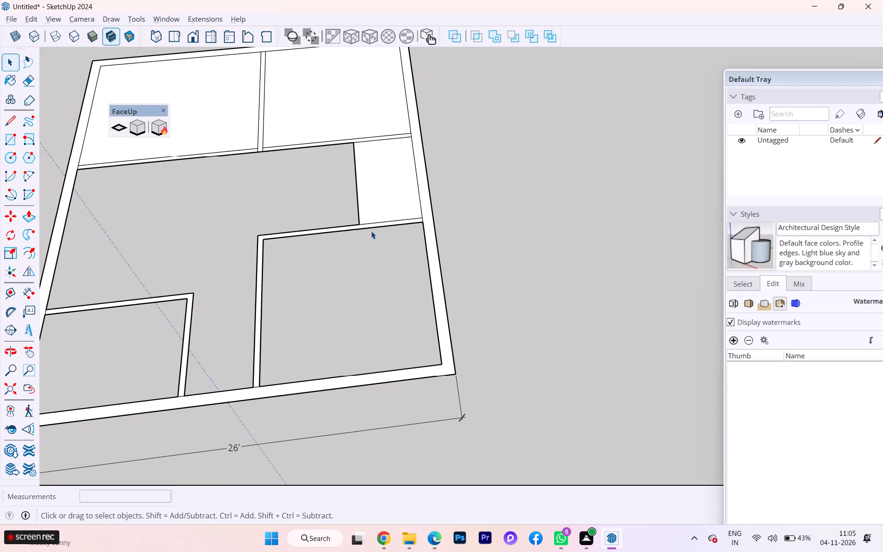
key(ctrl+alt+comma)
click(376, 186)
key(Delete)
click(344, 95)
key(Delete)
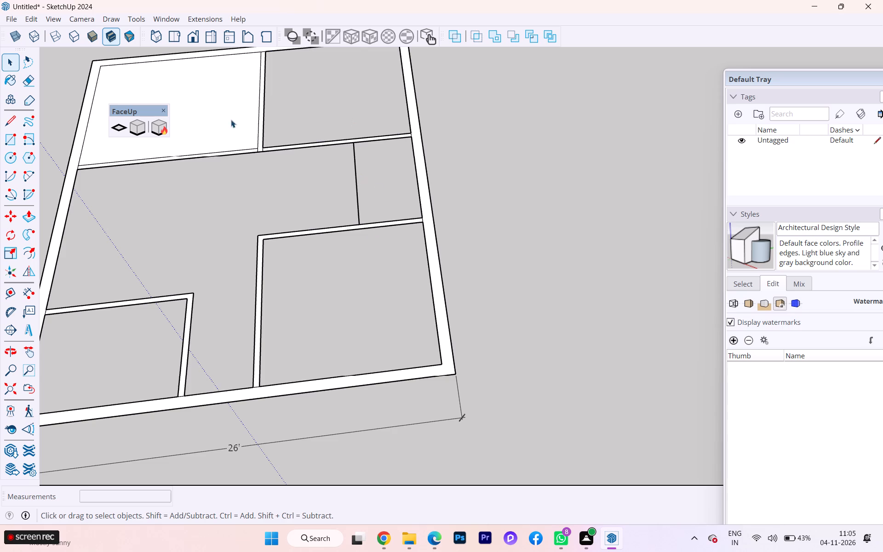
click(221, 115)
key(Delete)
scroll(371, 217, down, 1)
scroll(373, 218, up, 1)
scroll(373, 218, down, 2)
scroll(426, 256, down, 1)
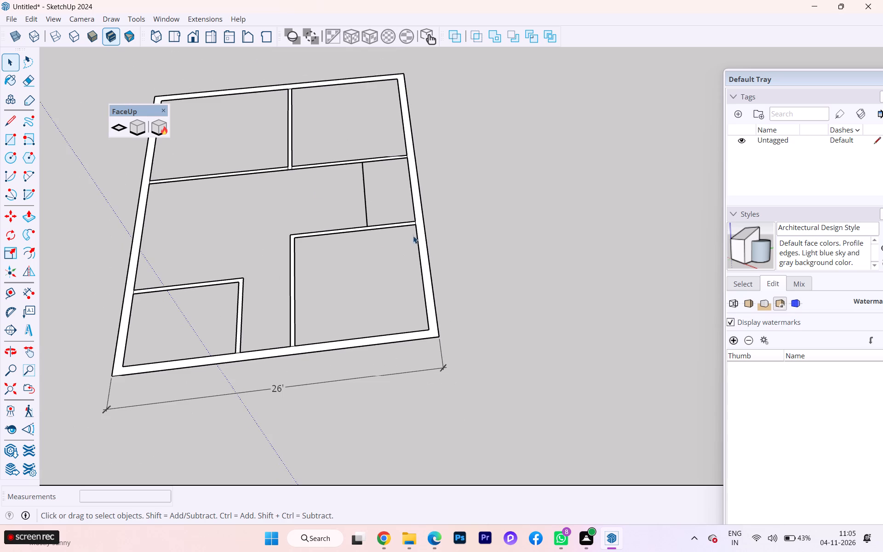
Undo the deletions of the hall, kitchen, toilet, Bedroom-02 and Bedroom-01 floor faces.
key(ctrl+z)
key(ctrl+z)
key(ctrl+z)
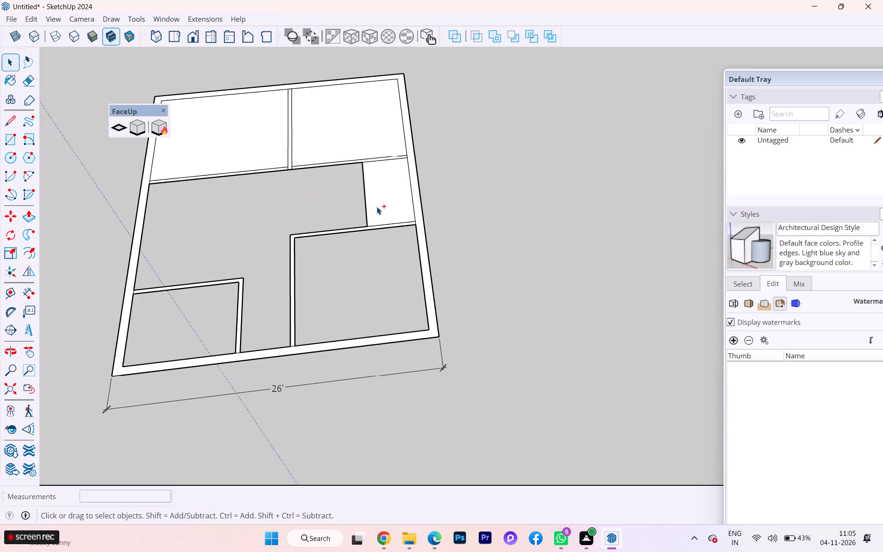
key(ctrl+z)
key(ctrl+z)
Copy the toilet partition line 4.5" toward the hall to give the partition its second edge.
scroll(370, 198, down, 1)
scroll(370, 197, up, 2)
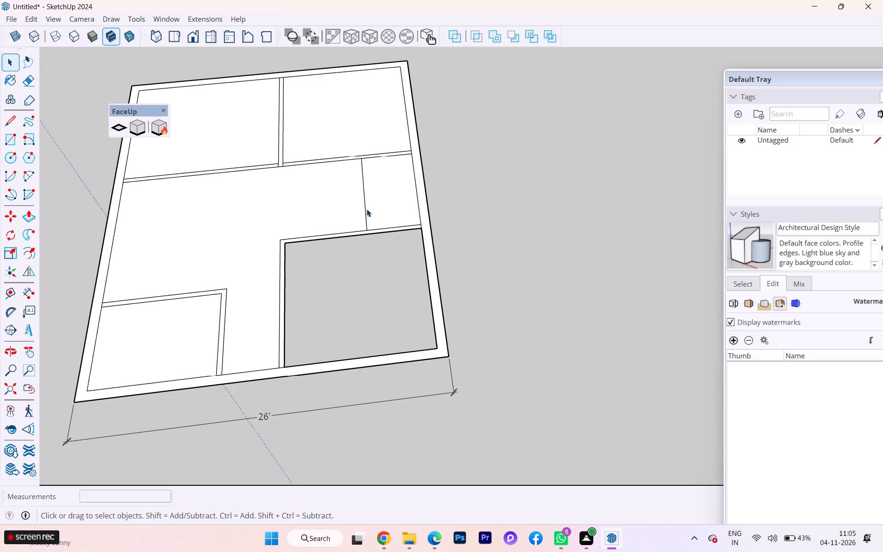
click(363, 206)
click(365, 200)
key(m)
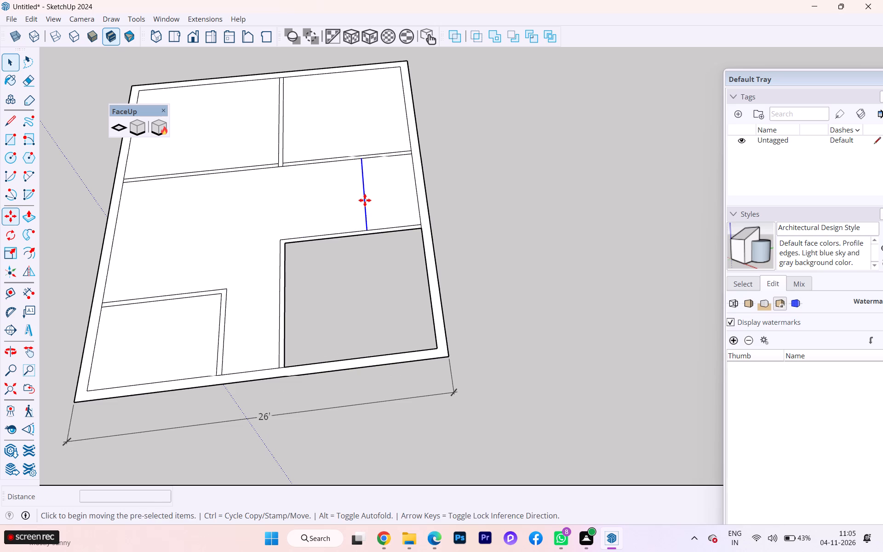
click(365, 200)
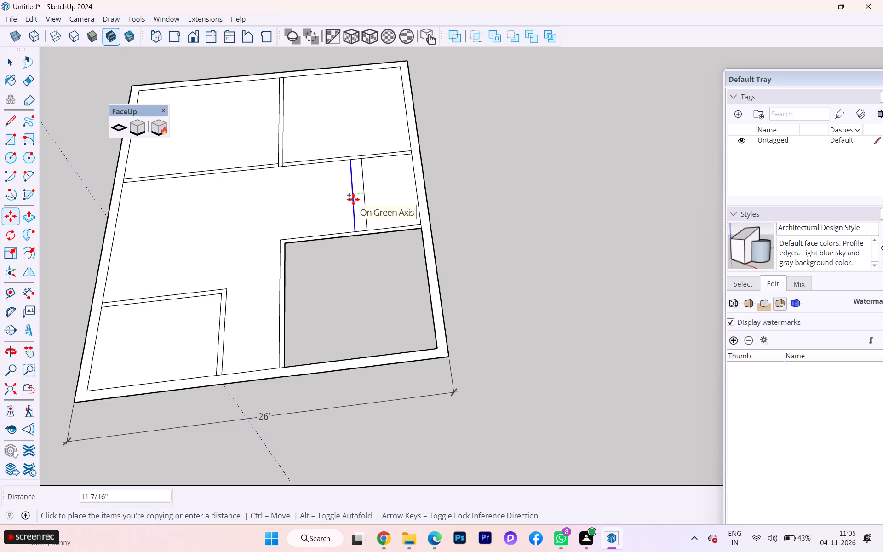
text(4.5)
key(Return)
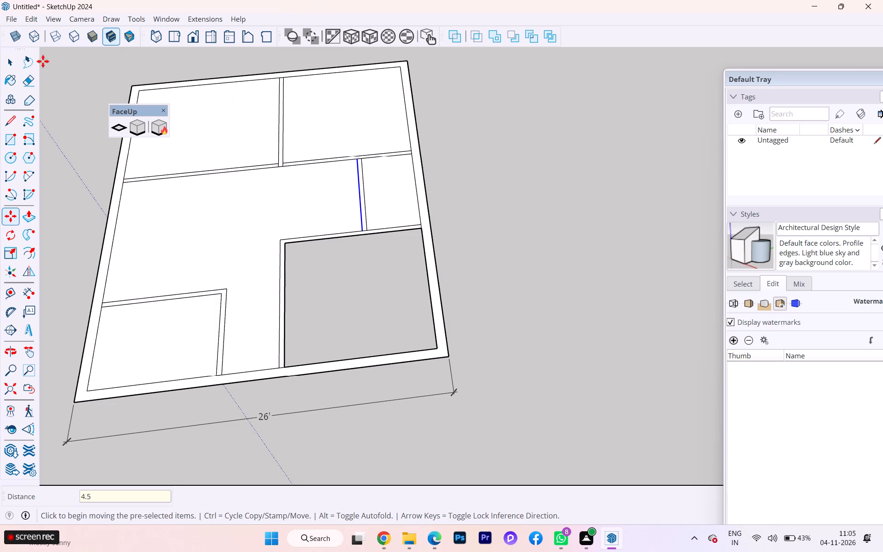
click(19, 63)
click(13, 61)
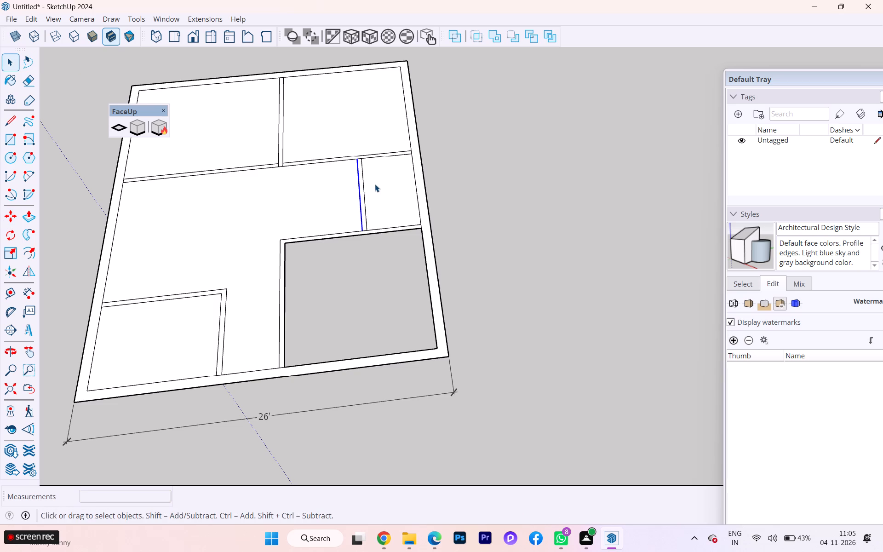
Delete the floor faces of the toilet, hall, Bedroom-02, Bedroom-01 and kitchen, leaving only the wall faces.
click(375, 184)
scroll(367, 183, up, 2)
scroll(367, 183, down, 2)
scroll(367, 183, up, 2)
key(Delete)
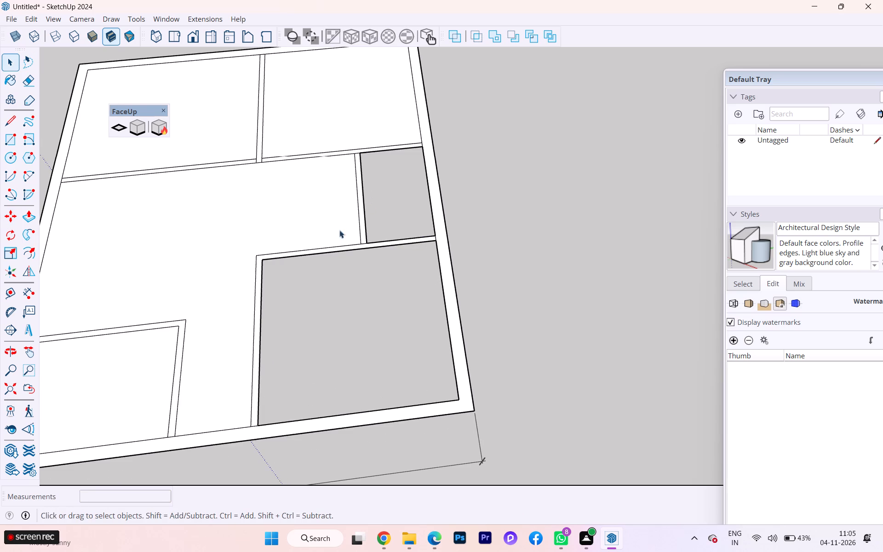
click(298, 213)
key(Delete)
click(330, 118)
key(Delete)
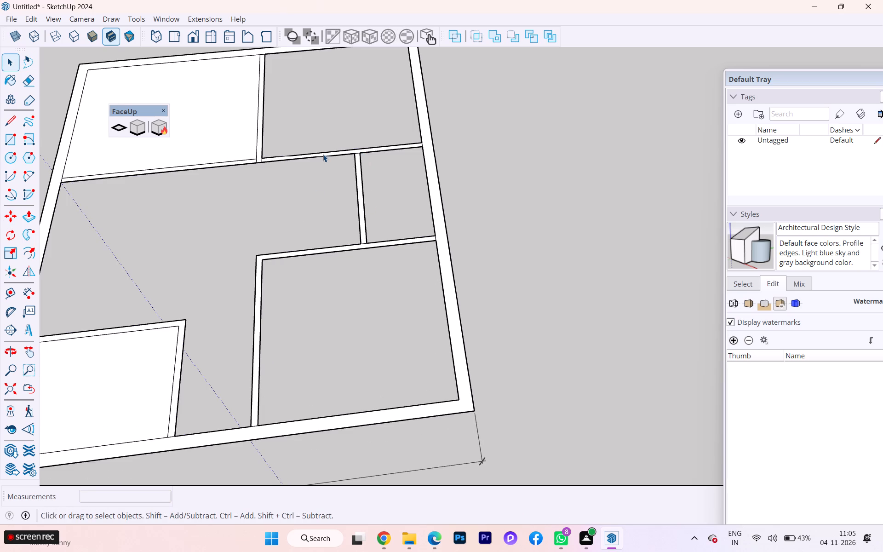
click(218, 115)
key(Delete)
scroll(408, 237, down, 3)
click(181, 343)
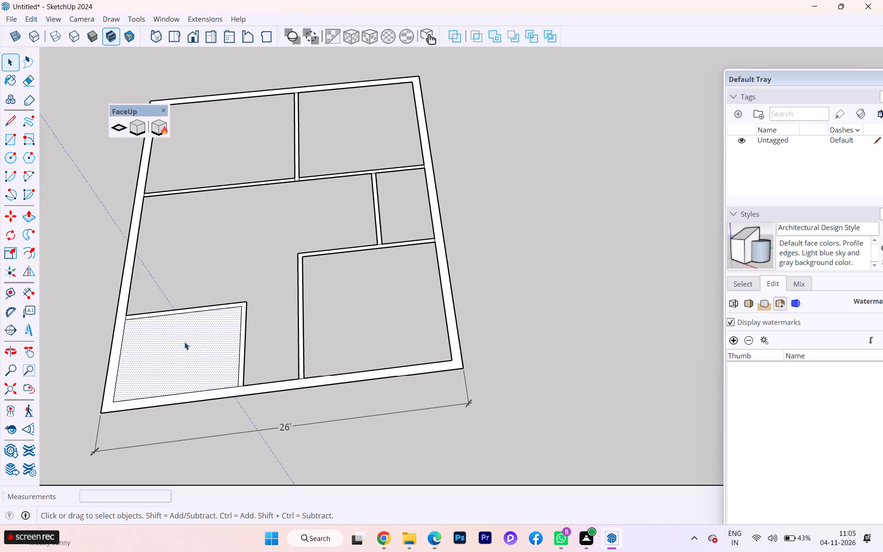
key(Delete)
Examine the wall layout around the kitchen and entry passage and compare it with the 26x32 reference plan PDF.
scroll(221, 342, down, 6)
scroll(222, 381, up, 6)
scroll(240, 370, down, 1)
scroll(240, 370, up, 2)
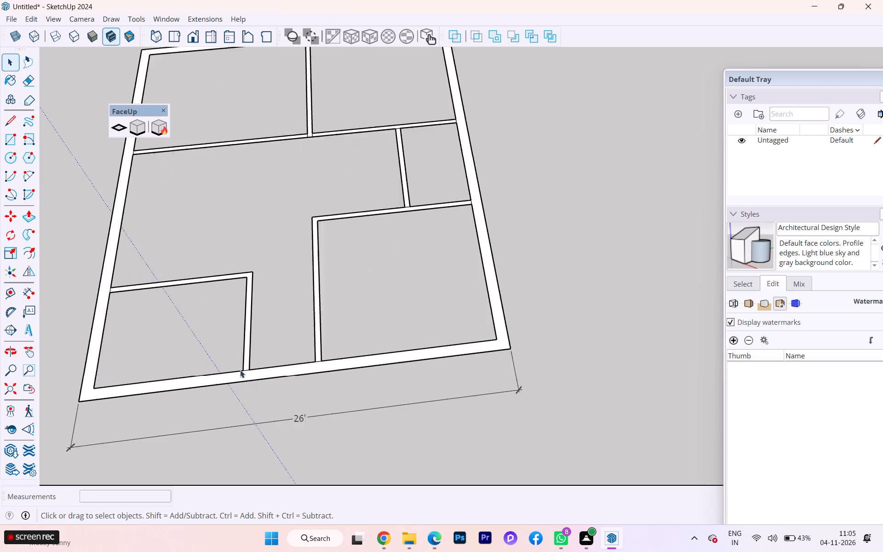
scroll(240, 370, up, 9)
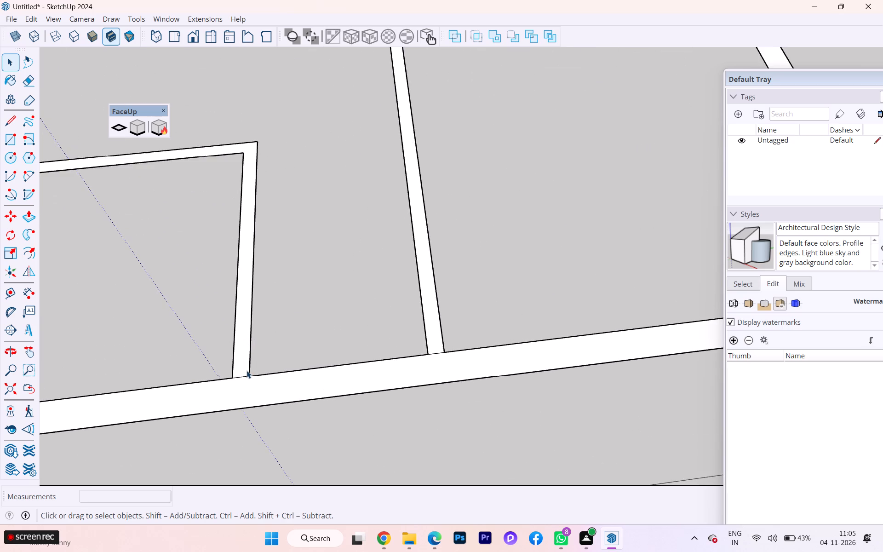
scroll(255, 386, down, 4)
key(alt+Tab)
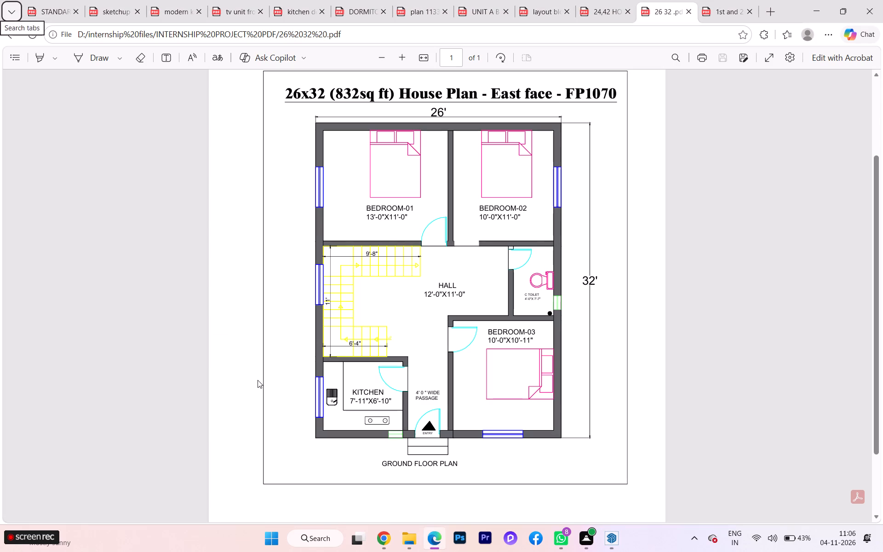
key(alt+Tab)
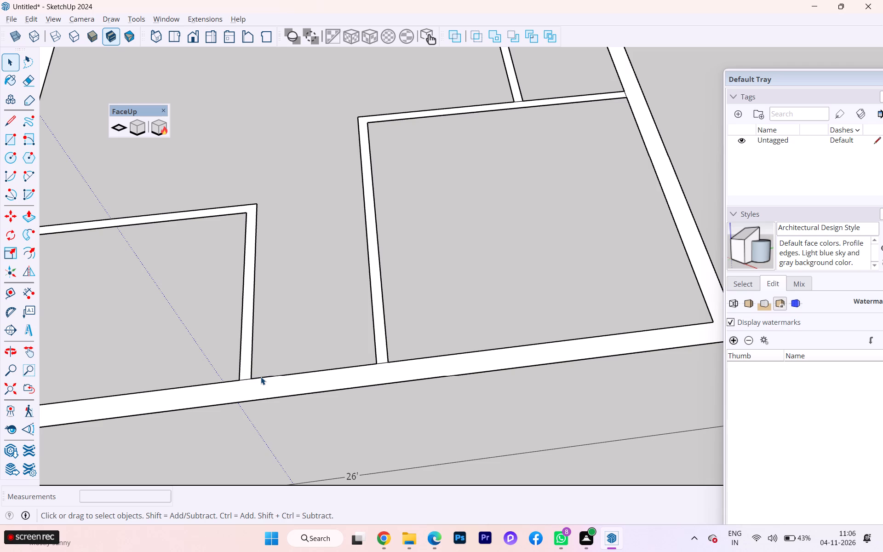
scroll(408, 383, down, 3)
scroll(421, 368, up, 1)
scroll(421, 368, down, 2)
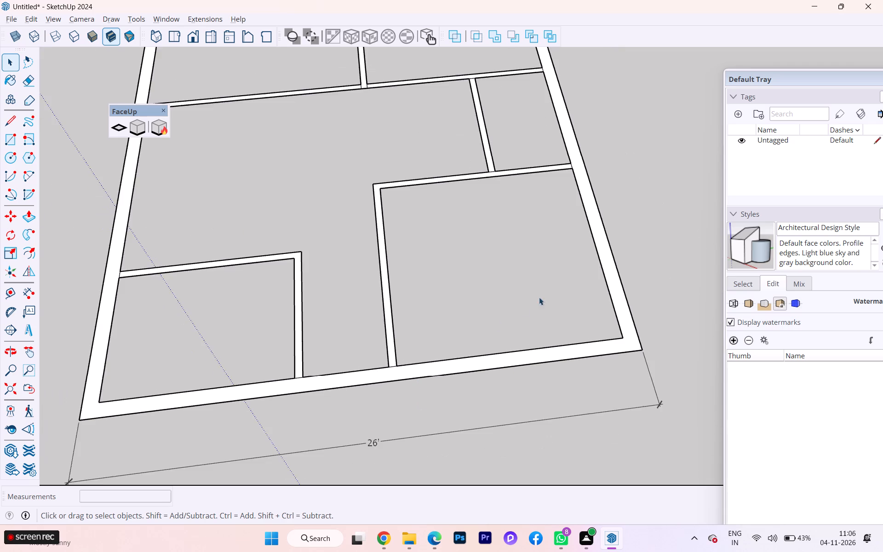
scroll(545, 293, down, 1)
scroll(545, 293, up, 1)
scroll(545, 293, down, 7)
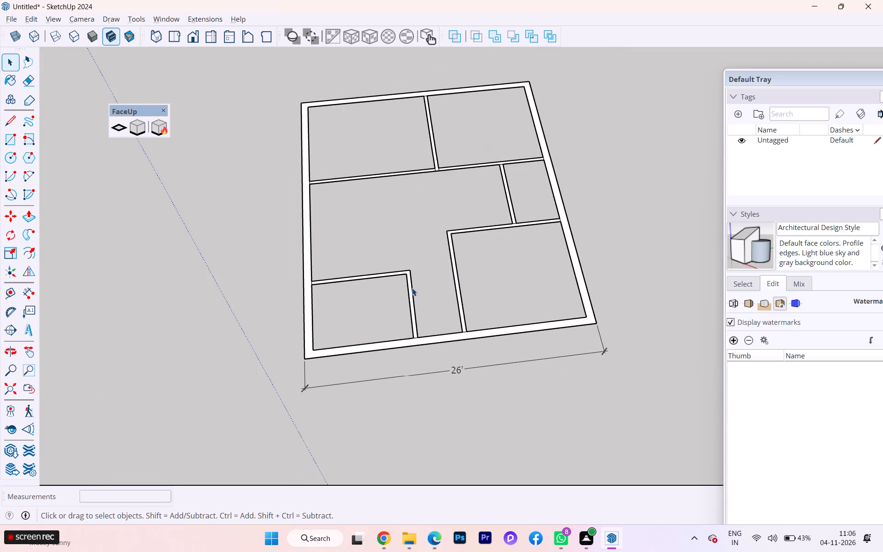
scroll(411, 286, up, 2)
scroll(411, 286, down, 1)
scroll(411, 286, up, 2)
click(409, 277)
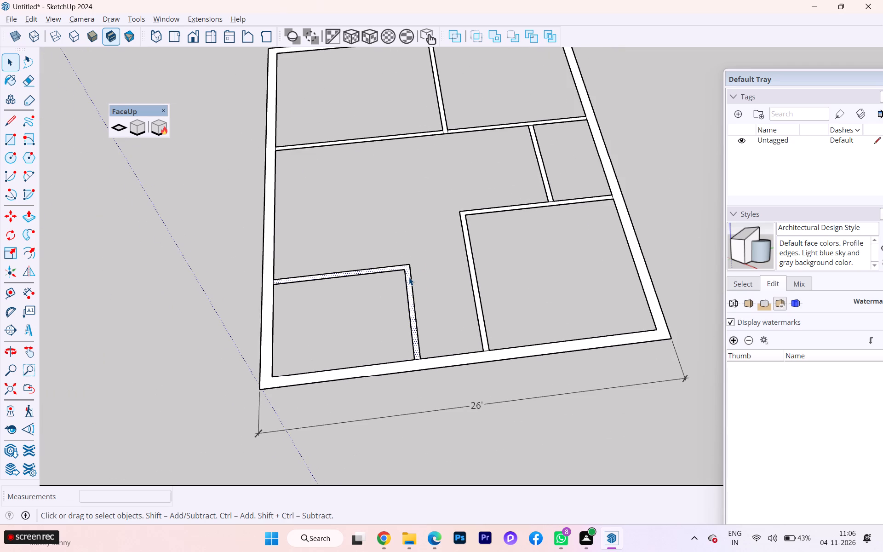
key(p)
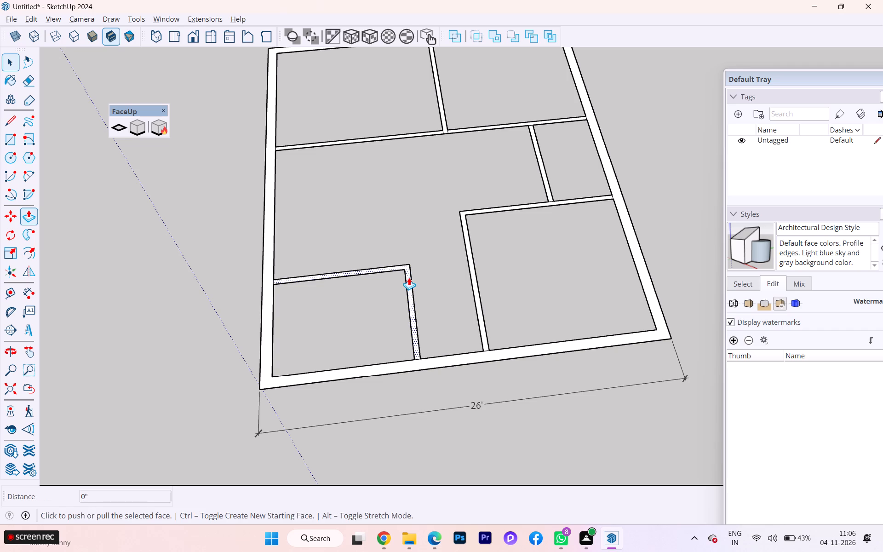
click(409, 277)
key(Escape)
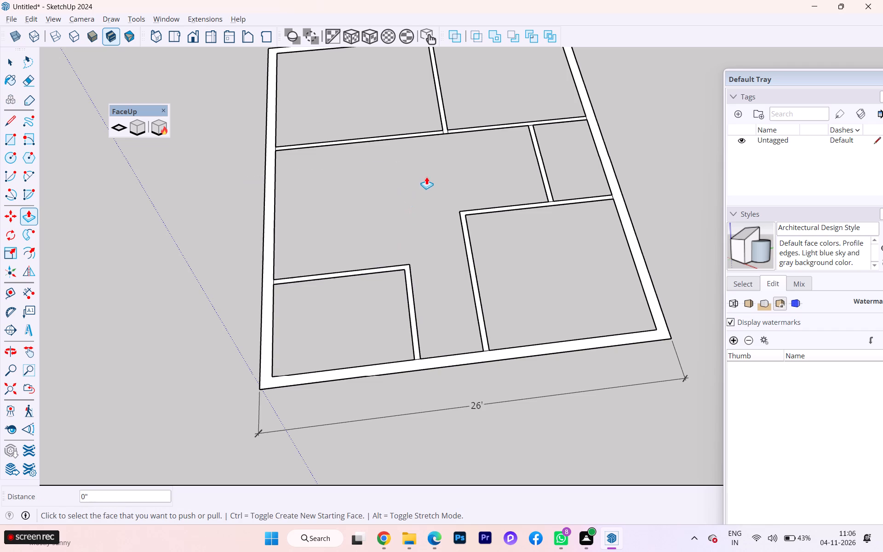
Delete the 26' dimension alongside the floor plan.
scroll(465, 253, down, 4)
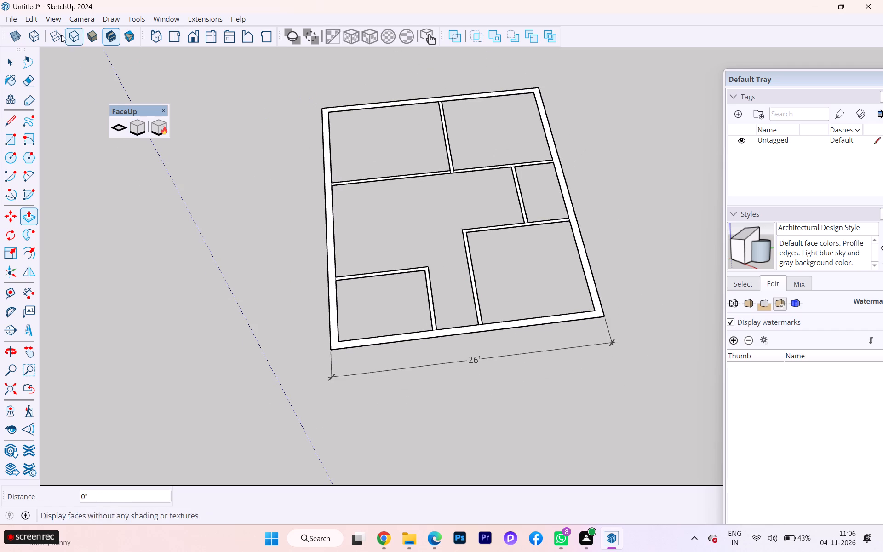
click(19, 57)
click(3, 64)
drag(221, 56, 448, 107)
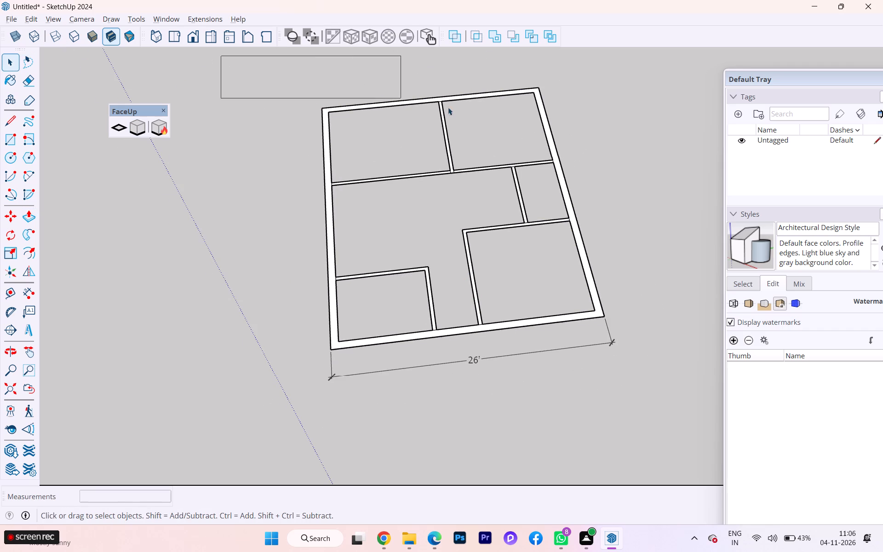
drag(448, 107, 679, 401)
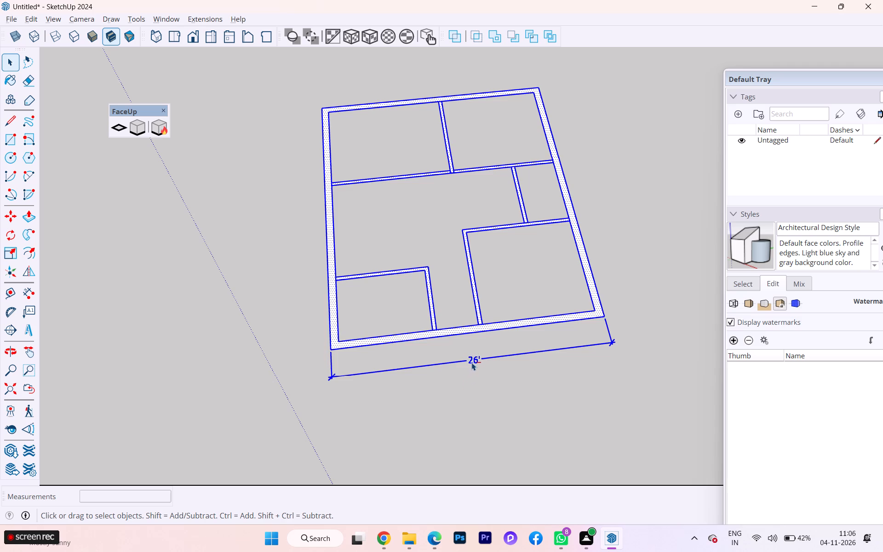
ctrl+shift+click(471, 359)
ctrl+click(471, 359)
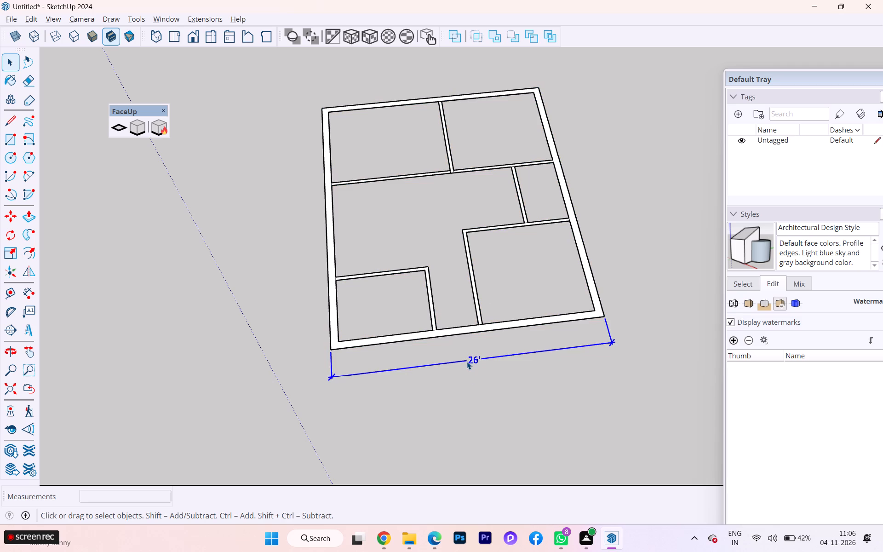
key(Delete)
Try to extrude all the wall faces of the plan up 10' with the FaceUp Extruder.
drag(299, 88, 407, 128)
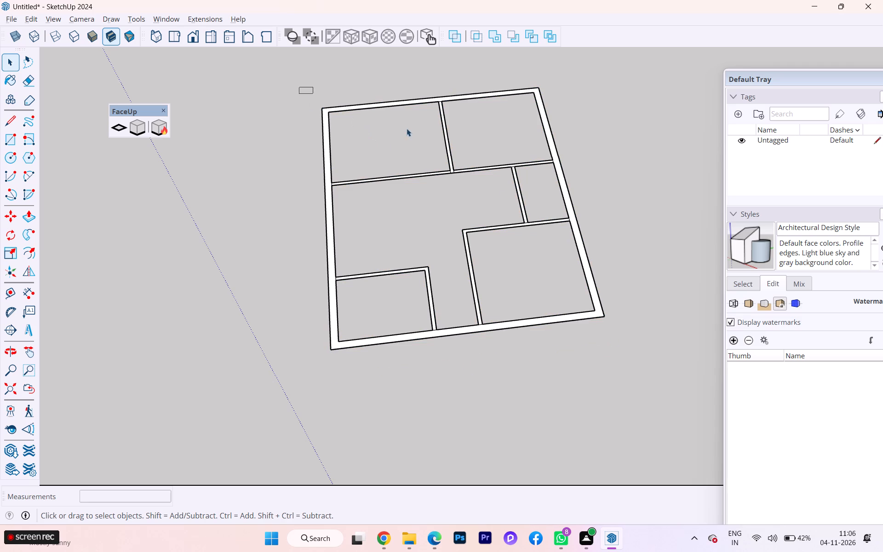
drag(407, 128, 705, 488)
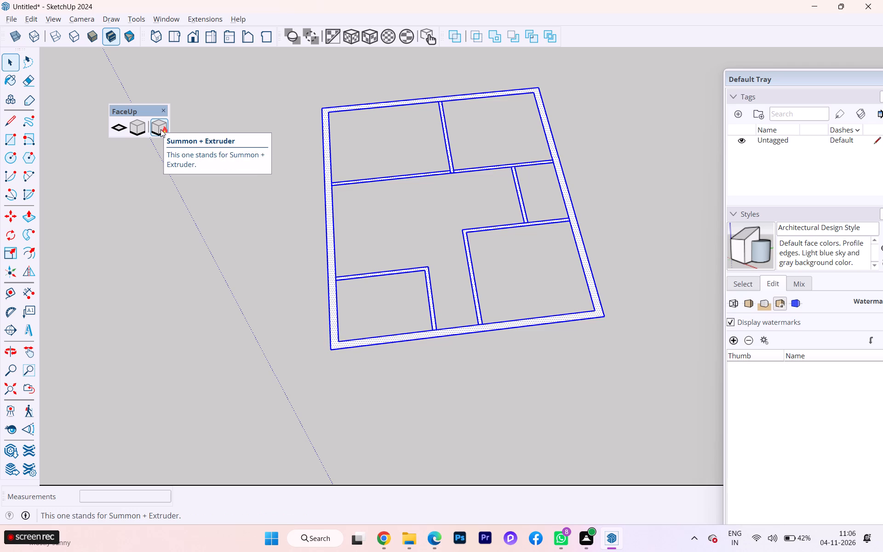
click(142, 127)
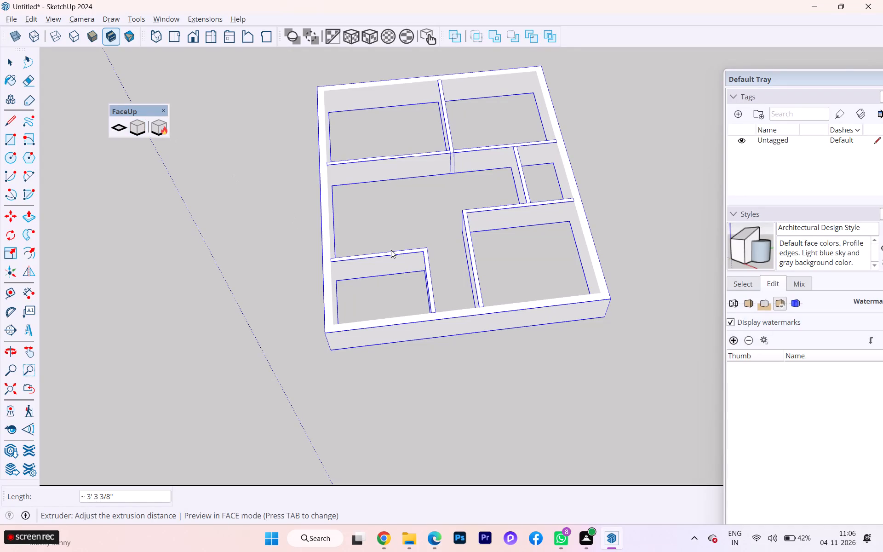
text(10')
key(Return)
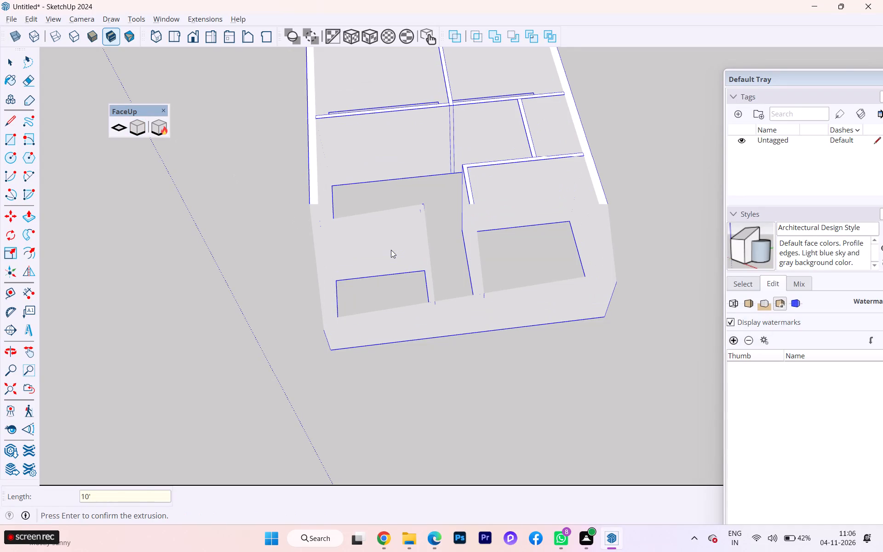
Examine the preview of the extruded walls from several sides.
scroll(553, 356, down, 1)
click(574, 354)
middle_drag(583, 349, 308, 297)
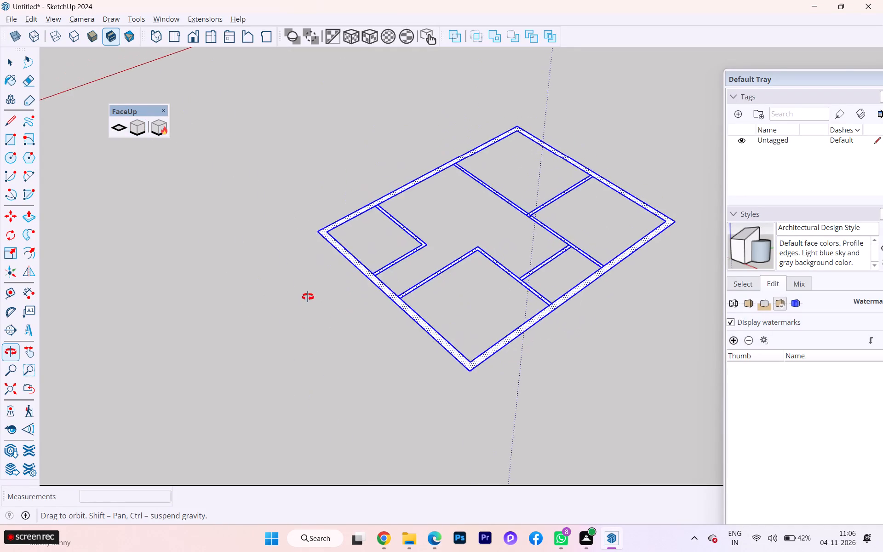
middle_drag(308, 297, 308, 297)
scroll(539, 310, up, 8)
scroll(577, 330, down, 1)
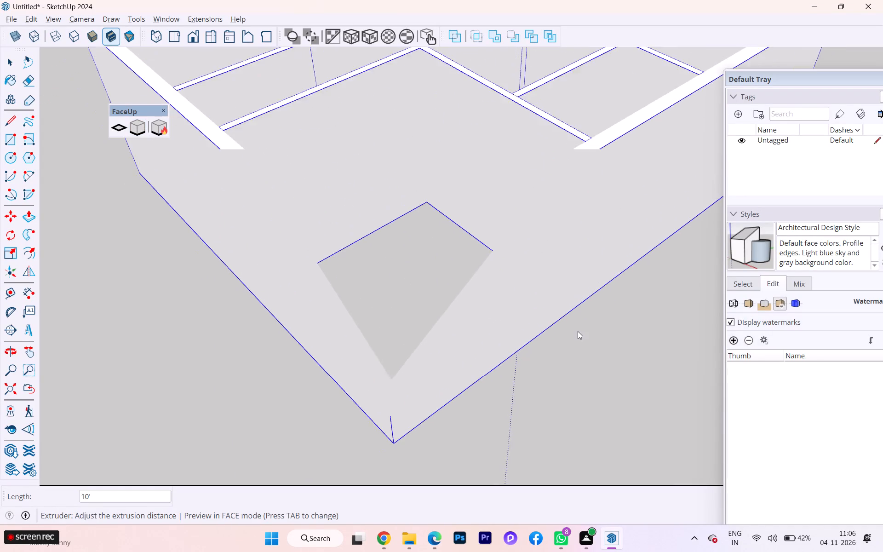
middle_drag(570, 332, 405, 255)
scroll(341, 344, down, 1)
middle_drag(361, 336, 720, 305)
scroll(465, 310, down, 3)
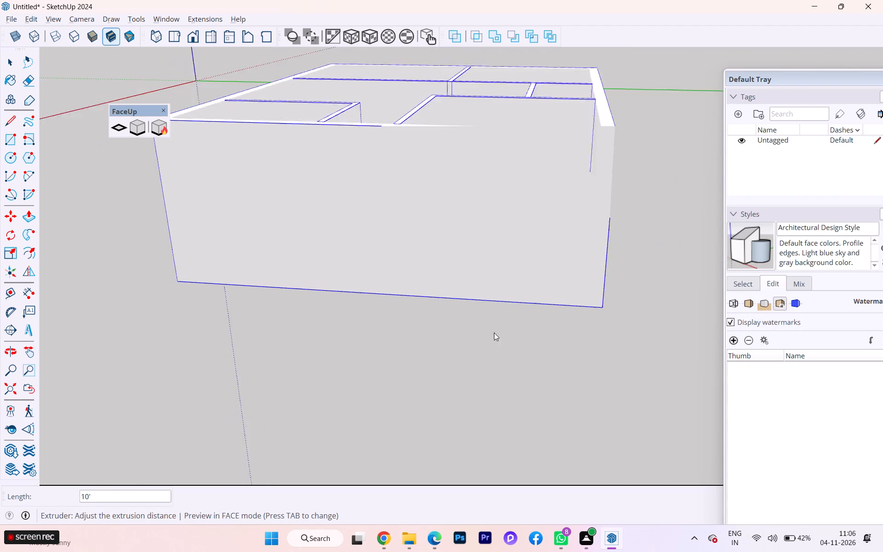
middle_drag(495, 333, 569, 489)
scroll(507, 357, down, 1)
scroll(435, 352, down, 1)
middle_drag(433, 351, 665, 327)
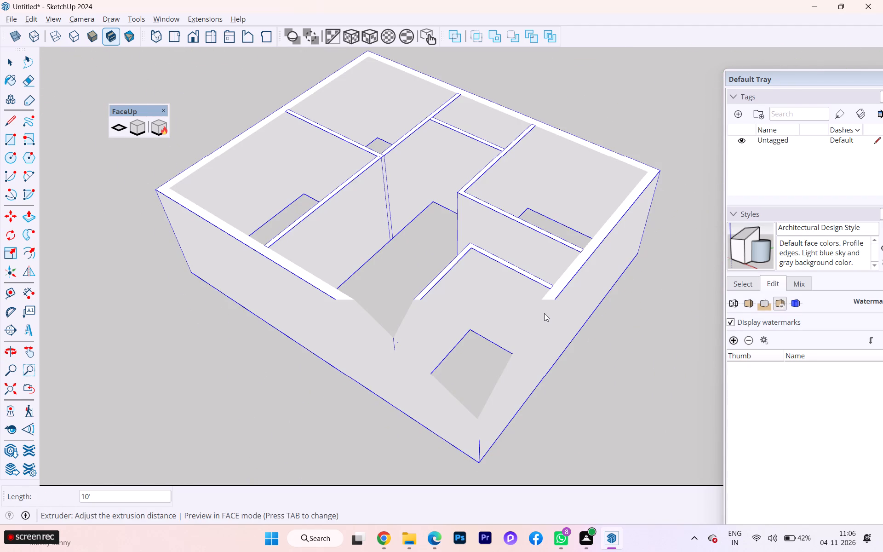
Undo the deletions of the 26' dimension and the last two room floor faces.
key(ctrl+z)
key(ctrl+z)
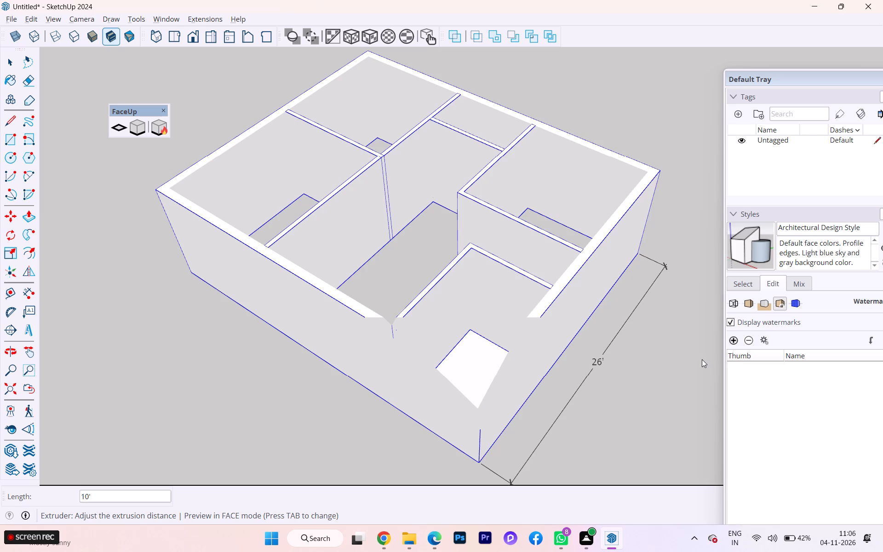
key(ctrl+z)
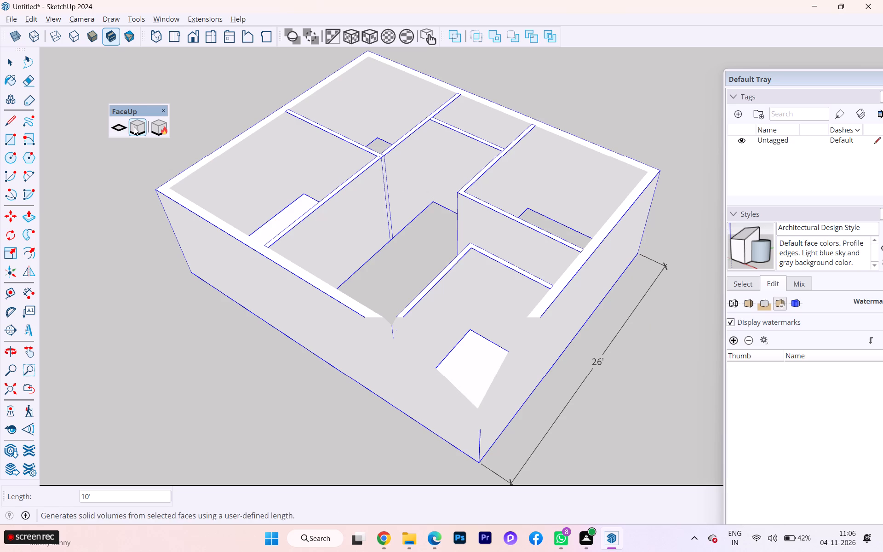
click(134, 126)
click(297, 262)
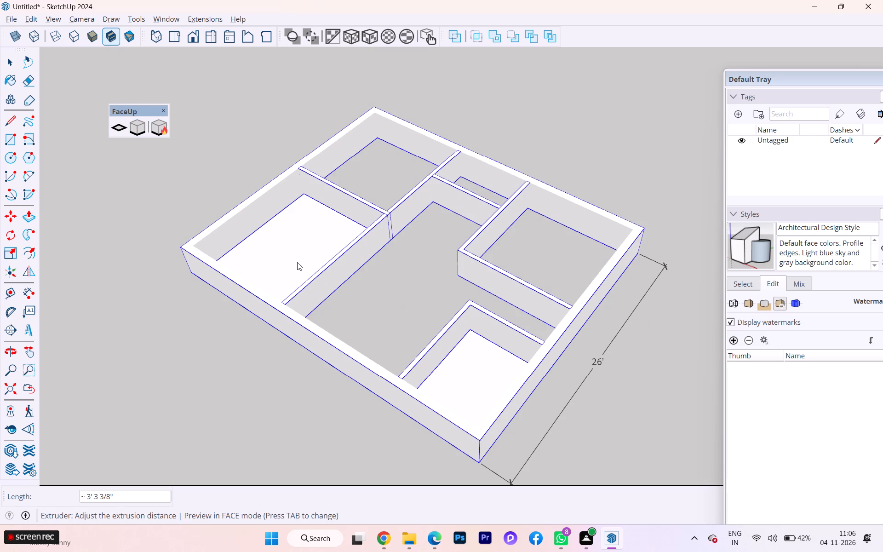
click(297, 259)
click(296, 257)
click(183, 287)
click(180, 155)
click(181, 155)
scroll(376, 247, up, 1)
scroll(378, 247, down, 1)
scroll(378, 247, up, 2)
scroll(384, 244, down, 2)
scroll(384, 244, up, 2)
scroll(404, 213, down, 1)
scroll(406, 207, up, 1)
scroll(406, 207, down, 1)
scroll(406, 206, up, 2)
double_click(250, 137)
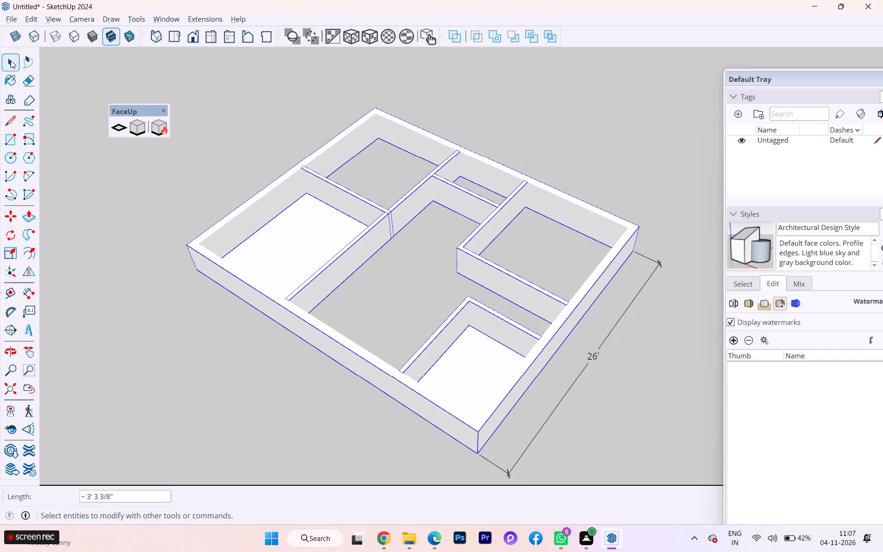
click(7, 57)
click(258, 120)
Delete the two restored room floor faces, leaving only the wall faces.
click(284, 264)
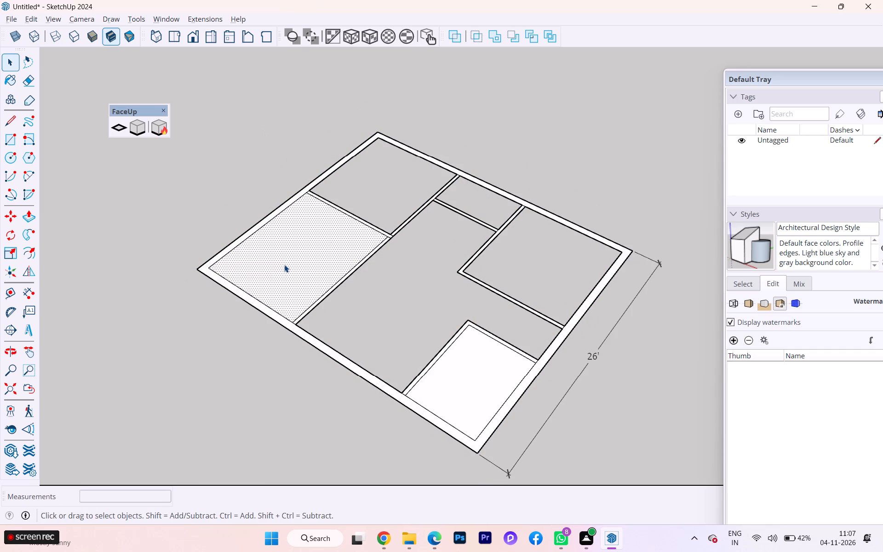
key(Delete)
click(488, 370)
key(Delete)
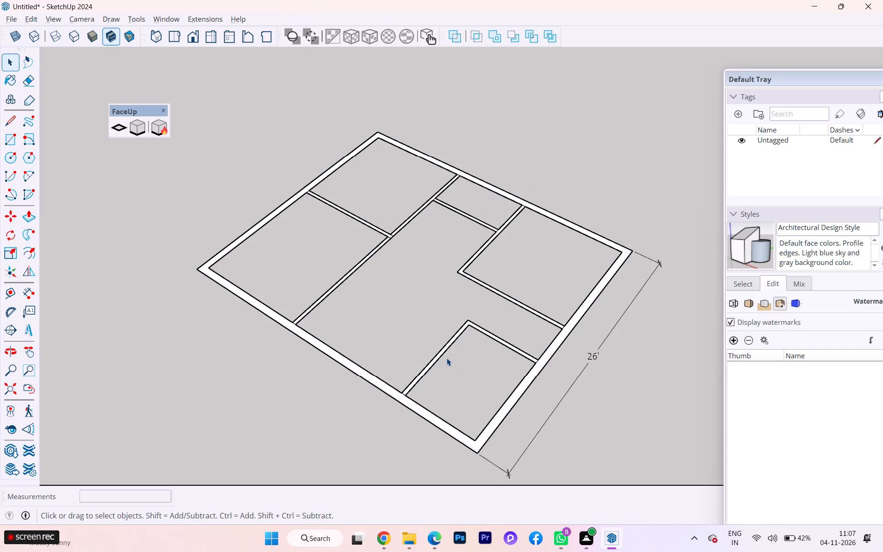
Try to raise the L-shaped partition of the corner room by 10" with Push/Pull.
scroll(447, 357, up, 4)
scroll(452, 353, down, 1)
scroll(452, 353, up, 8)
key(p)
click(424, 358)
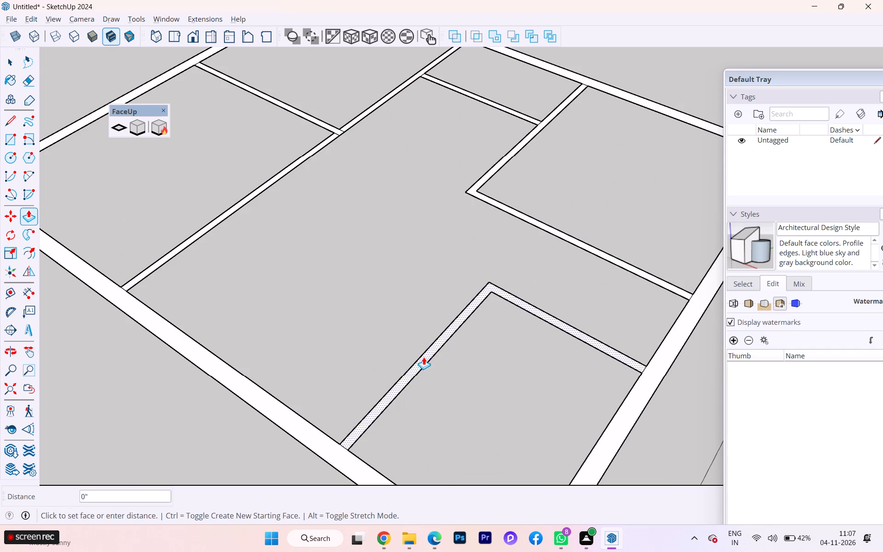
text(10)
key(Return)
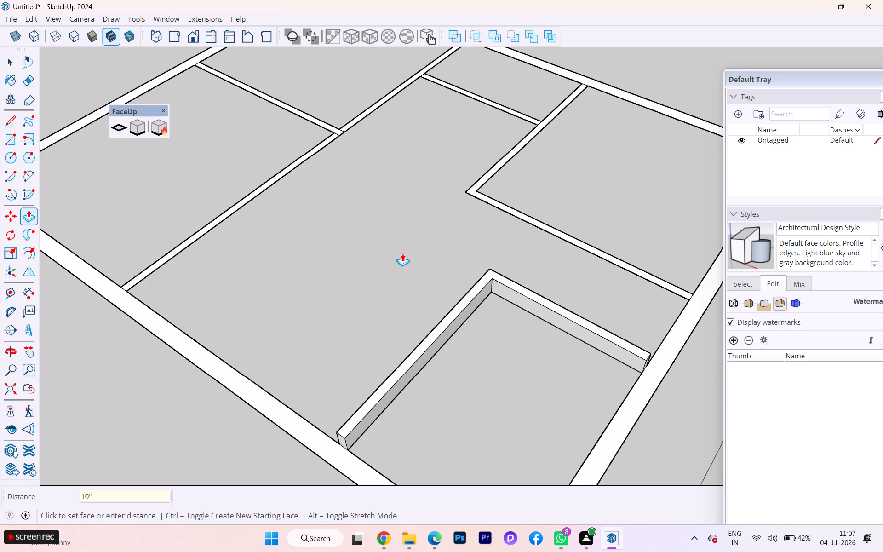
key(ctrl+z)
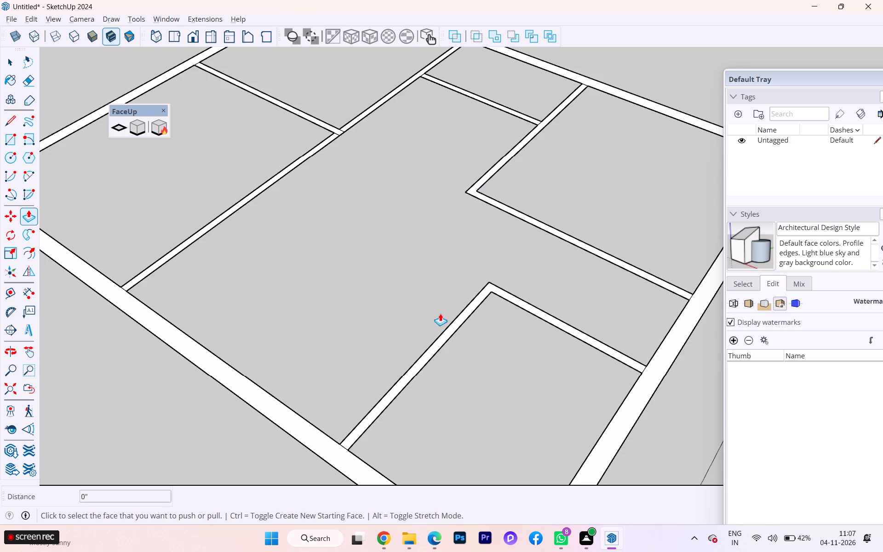
Raise the L-shaped partition of the corner room by 10' with Push/Pull.
click(432, 350)
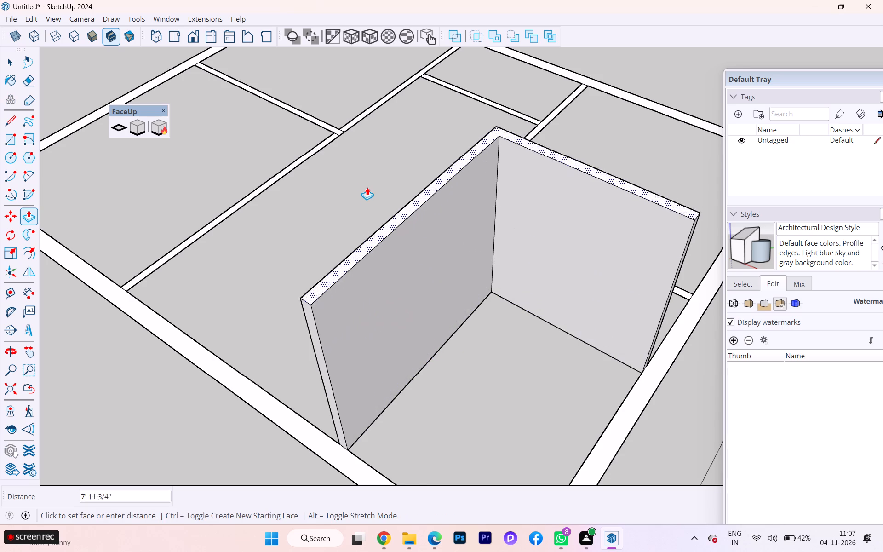
text(10')
key(Return)
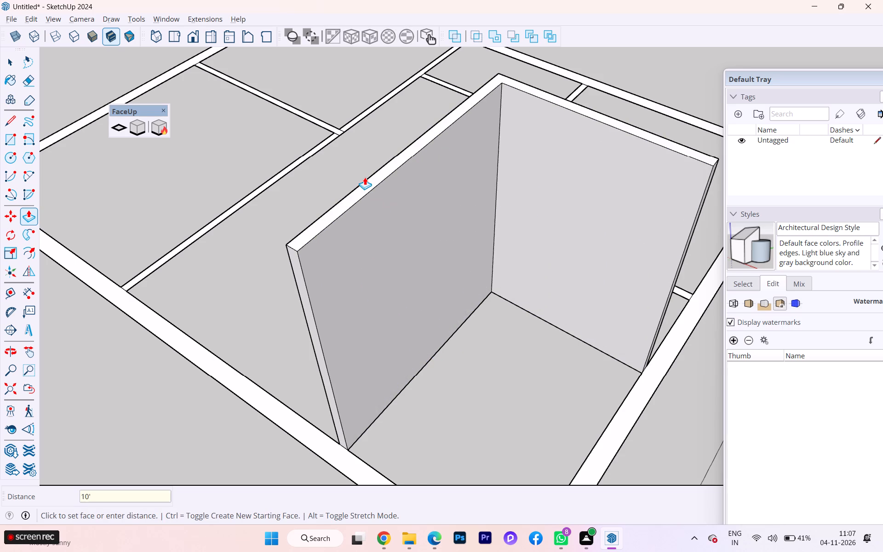
Raise the straight partition between the hall and the adjoining back room to the same 10' height.
scroll(207, 224, up, 4)
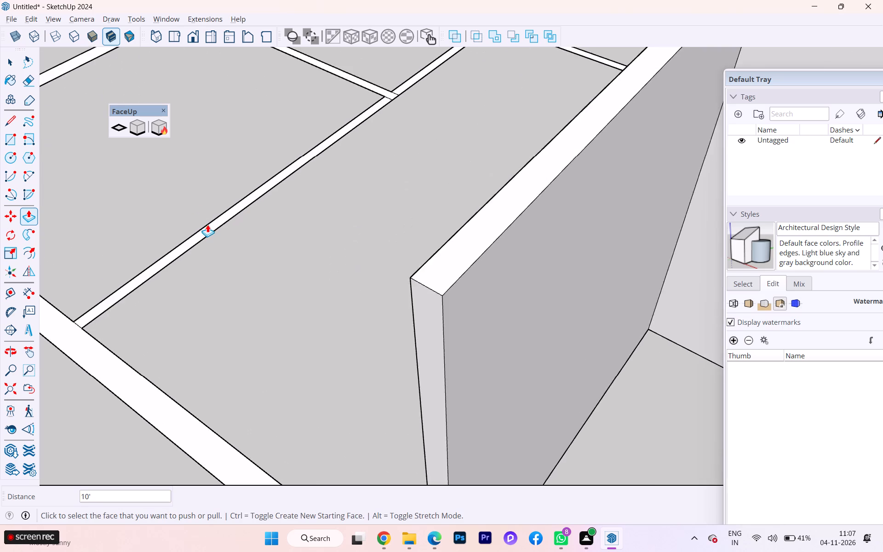
scroll(207, 225, up, 5)
double_click(195, 237)
Raise the partition dividing the two back rooms to the same 10' height.
scroll(264, 234, down, 4)
scroll(317, 243, down, 1)
scroll(317, 243, up, 2)
scroll(317, 243, down, 2)
scroll(317, 243, up, 3)
scroll(317, 243, down, 2)
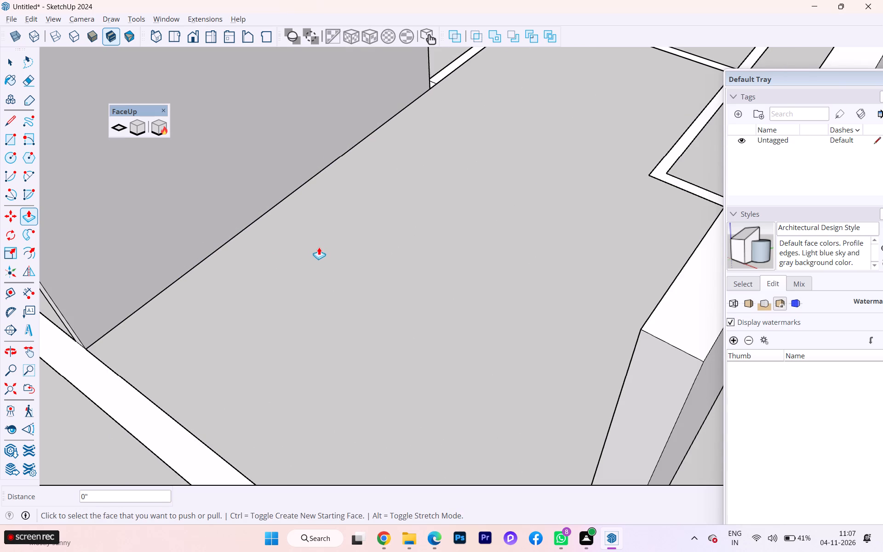
scroll(319, 247, down, 2)
scroll(317, 253, up, 3)
scroll(316, 255, down, 3)
scroll(242, 234, down, 2)
scroll(243, 230, up, 4)
scroll(243, 230, down, 2)
scroll(249, 224, up, 2)
scroll(250, 223, down, 5)
scroll(391, 197, down, 3)
scroll(391, 197, up, 1)
scroll(391, 197, down, 2)
scroll(391, 197, up, 1)
scroll(391, 197, down, 4)
scroll(390, 200, up, 1)
scroll(390, 200, down, 5)
scroll(370, 226, up, 3)
scroll(368, 226, down, 1)
scroll(366, 228, up, 1)
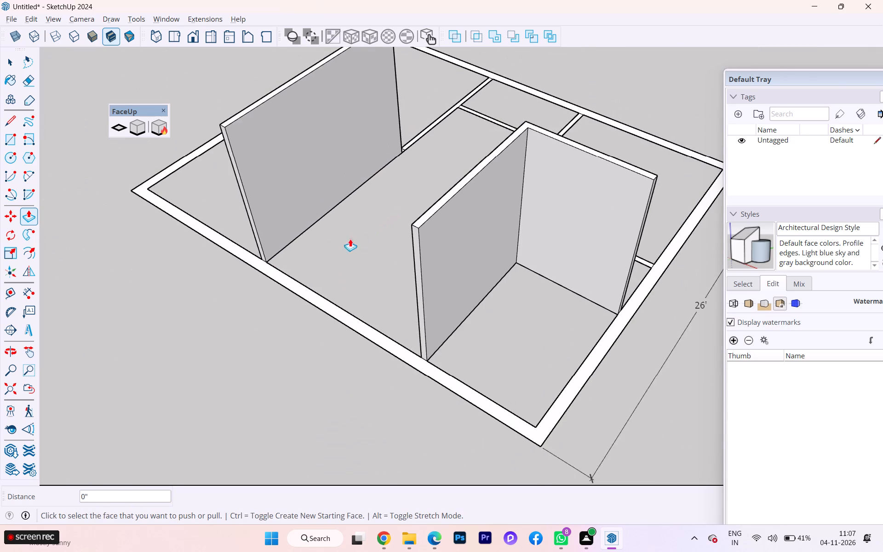
middle_drag(316, 240, 639, 233)
scroll(316, 240, down, 1)
scroll(371, 260, down, 1)
scroll(358, 260, up, 5)
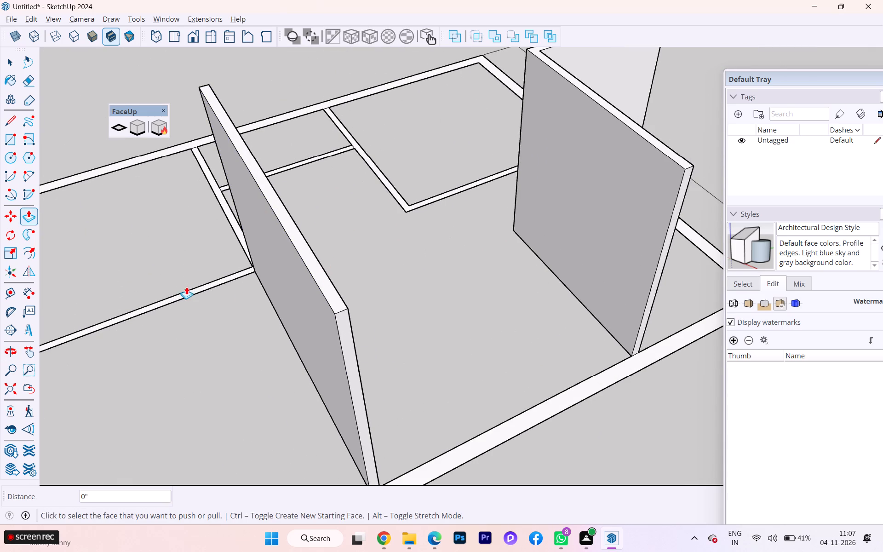
scroll(206, 287, up, 1)
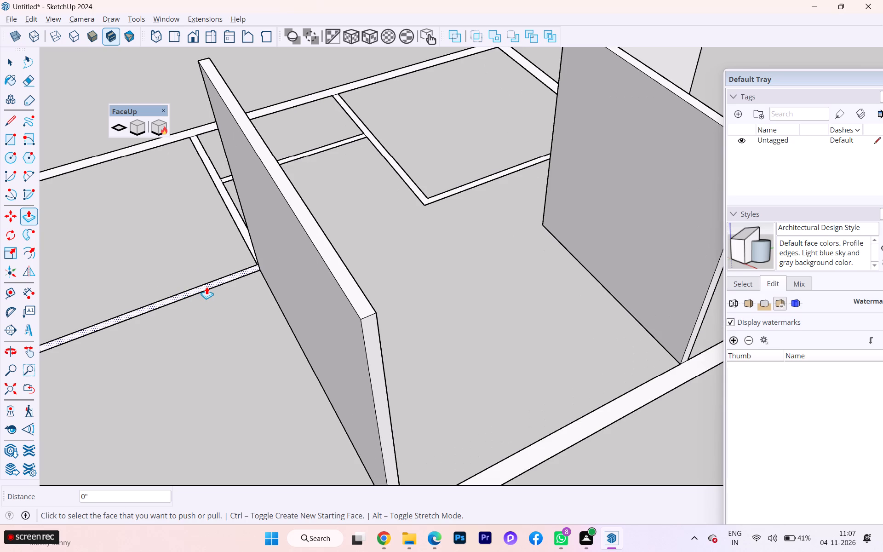
double_click(206, 287)
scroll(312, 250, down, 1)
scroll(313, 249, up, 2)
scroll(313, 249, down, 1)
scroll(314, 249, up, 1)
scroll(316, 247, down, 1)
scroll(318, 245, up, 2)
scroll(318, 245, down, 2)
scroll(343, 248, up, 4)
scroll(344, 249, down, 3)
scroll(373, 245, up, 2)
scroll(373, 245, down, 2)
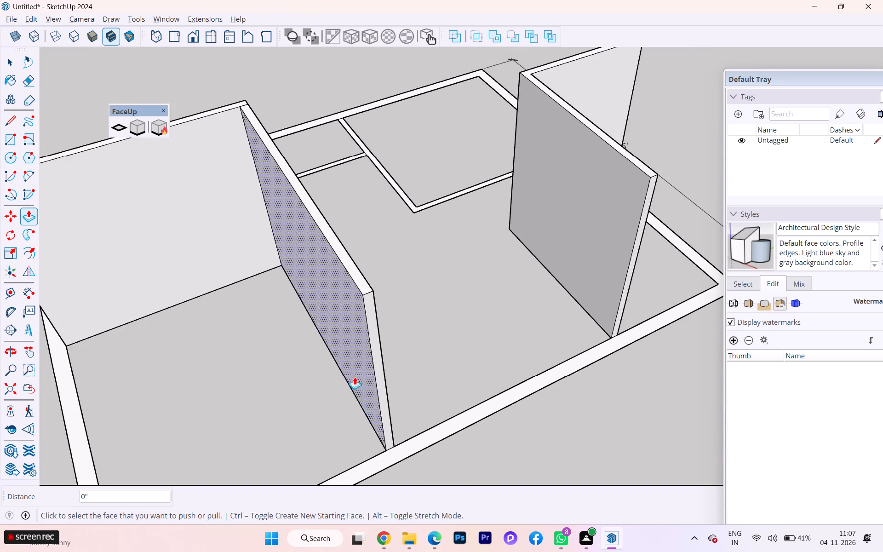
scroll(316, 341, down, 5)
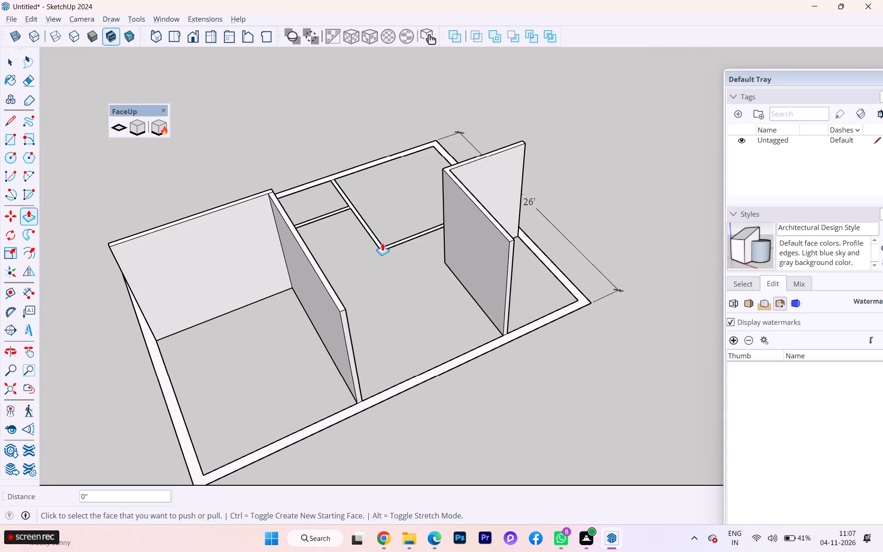
Raise the L-shaped partition of the room in the opposite corner to 10' with Push/Pull, matching the already raised walls.
scroll(377, 233, up, 2)
scroll(377, 233, down, 3)
scroll(377, 233, up, 3)
scroll(378, 241, down, 3)
scroll(378, 241, up, 5)
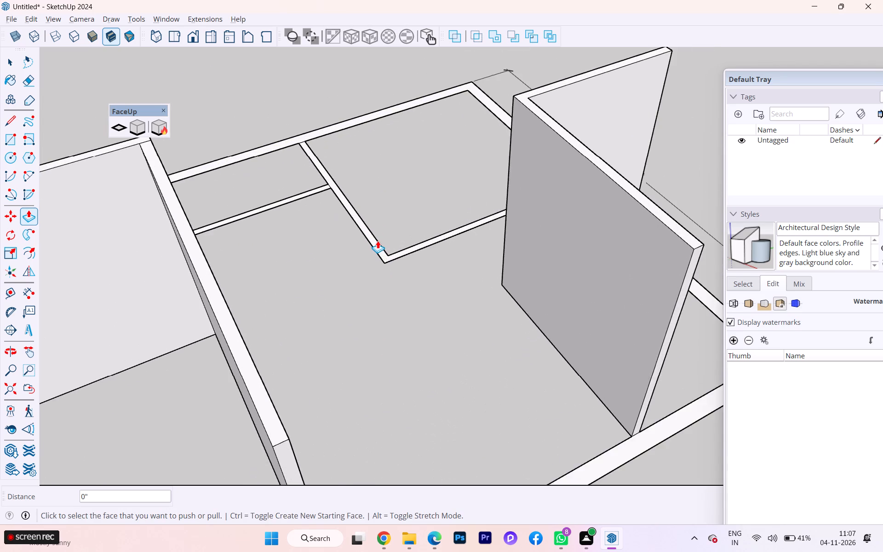
scroll(379, 245, up, 2)
click(379, 245)
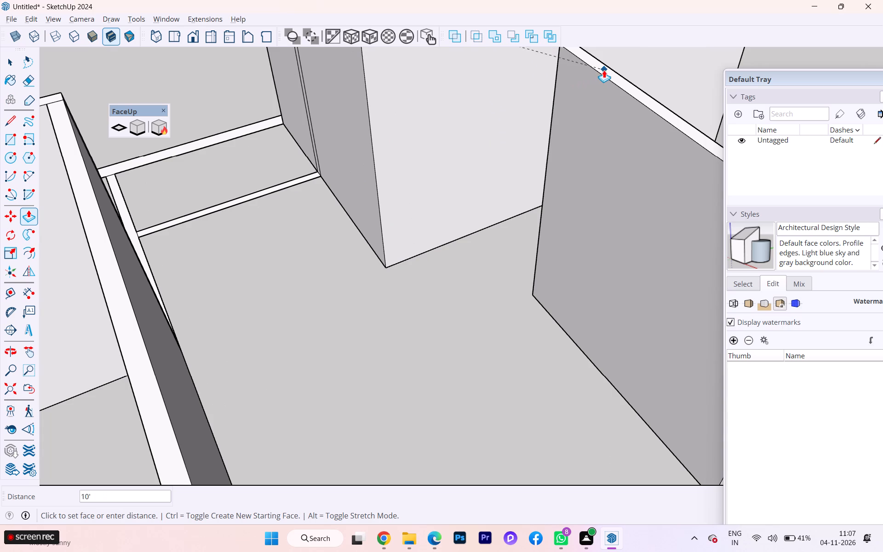
click(601, 69)
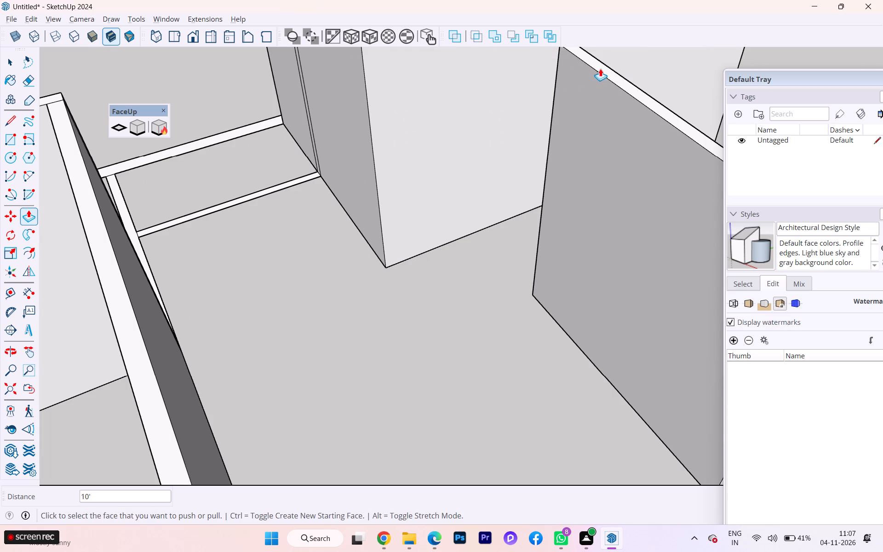
Raise the short partition joining the newly raised L-shaped partition to the 10' height of its top.
scroll(259, 183, up, 3)
click(235, 201)
scroll(241, 157, down, 2)
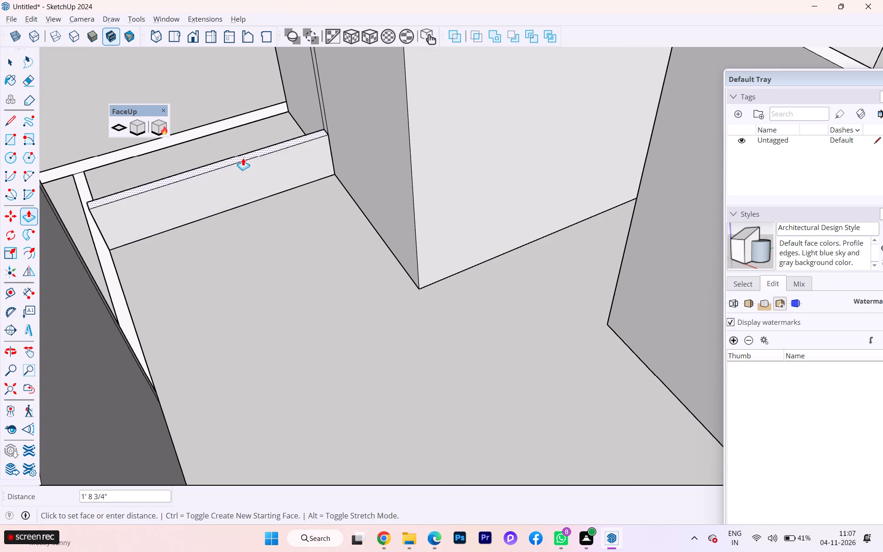
scroll(243, 158, down, 6)
scroll(247, 165, up, 1)
scroll(247, 165, down, 2)
click(314, 79)
scroll(268, 151, down, 2)
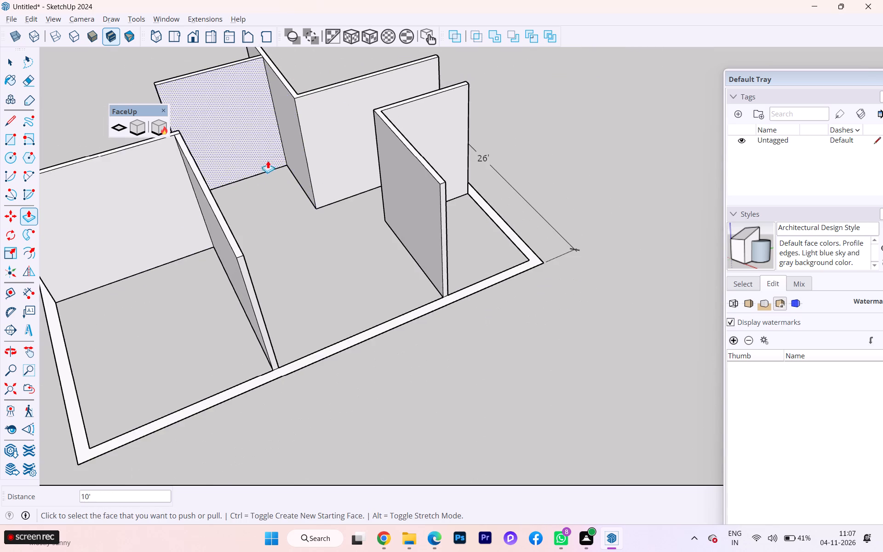
Raise the remaining cross partition, in line with the raised hall wall, to the adjoining walls' 10' height.
scroll(232, 175, down, 1)
middle_drag(274, 169, 504, 143)
scroll(556, 143, down, 6)
middle_drag(326, 213, 481, 214)
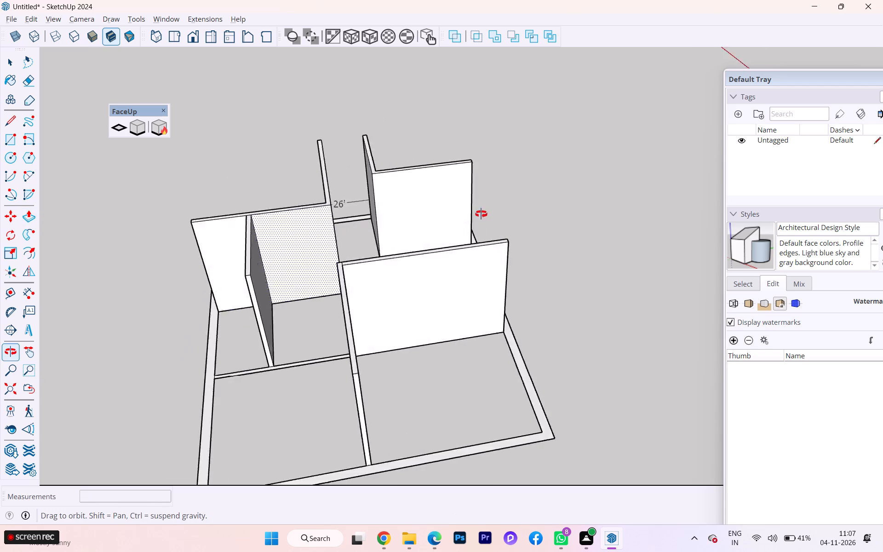
middle_drag(481, 214, 484, 213)
scroll(340, 402, up, 1)
scroll(333, 401, down, 3)
scroll(332, 401, up, 3)
scroll(313, 369, down, 2)
scroll(313, 369, up, 8)
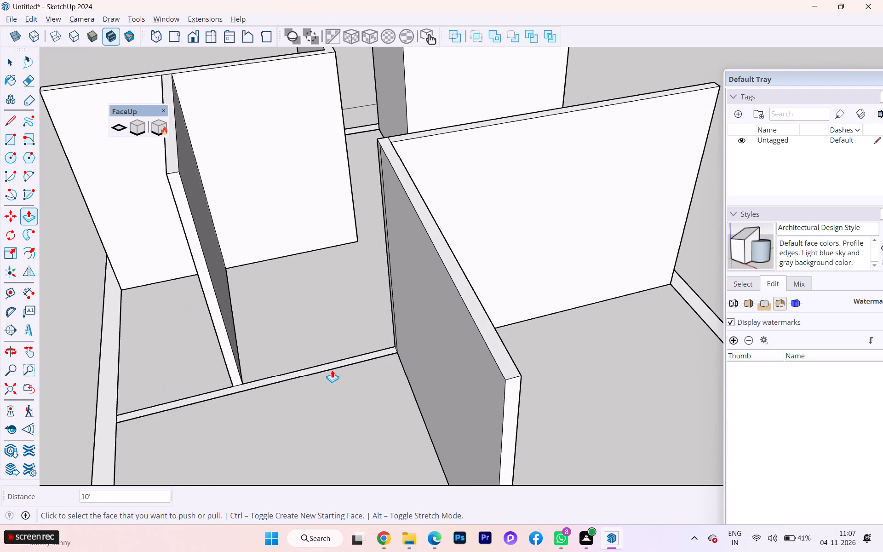
click(307, 371)
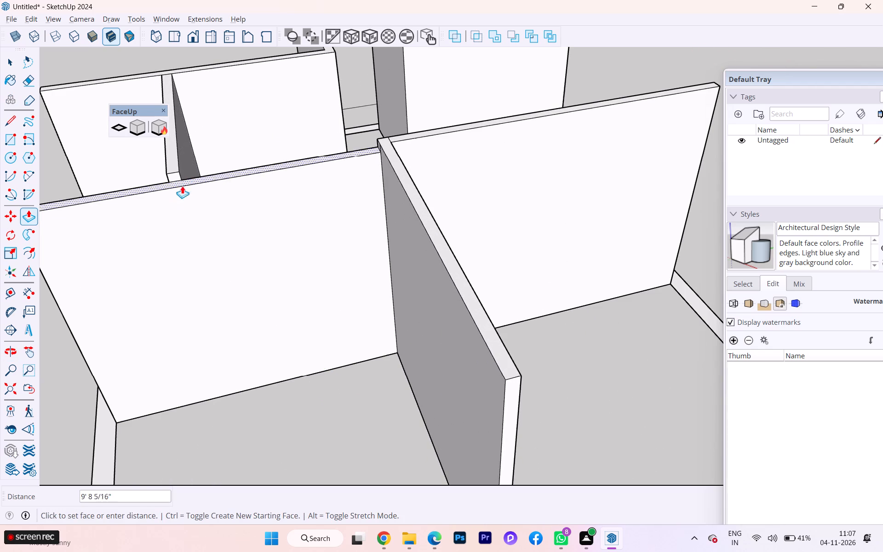
click(394, 160)
Raise the perimeter wall ring 10', level with the tops of the interior partitions.
scroll(383, 142, down, 2)
scroll(382, 142, up, 1)
scroll(382, 142, down, 2)
scroll(382, 142, up, 2)
scroll(382, 142, down, 1)
scroll(401, 175, down, 2)
scroll(401, 176, up, 4)
scroll(401, 176, down, 2)
scroll(401, 176, up, 2)
scroll(401, 177, down, 1)
scroll(430, 235, down, 3)
scroll(430, 247, up, 1)
scroll(429, 251, down, 1)
click(269, 453)
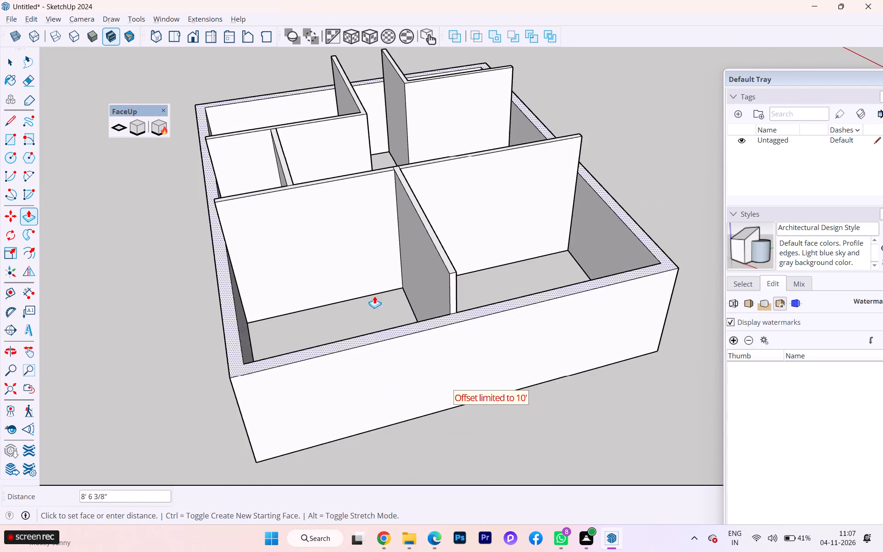
click(417, 217)
Delete the 26' dimension along the outside of the building.
middle_drag(209, 222, 273, 226)
scroll(210, 222, down, 1)
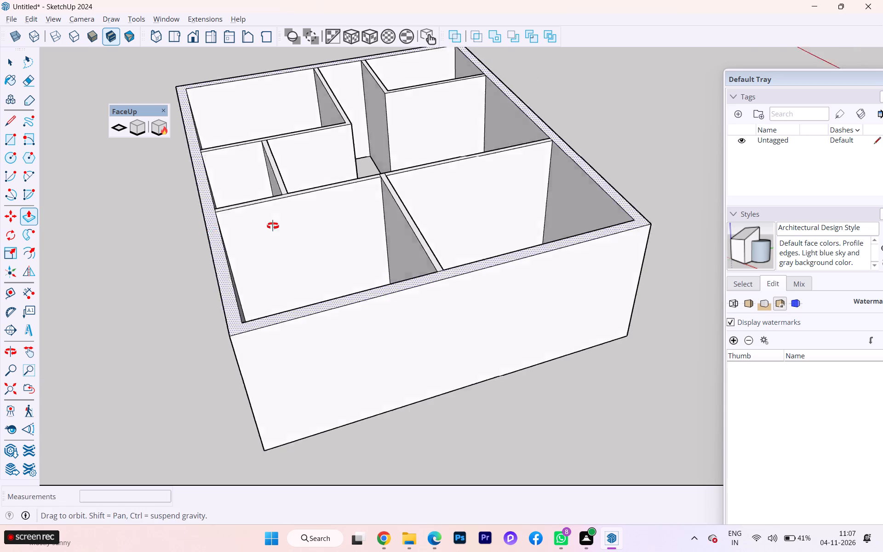
middle_drag(273, 226, 585, 181)
middle_drag(196, 210, 540, 199)
scroll(430, 172, down, 2)
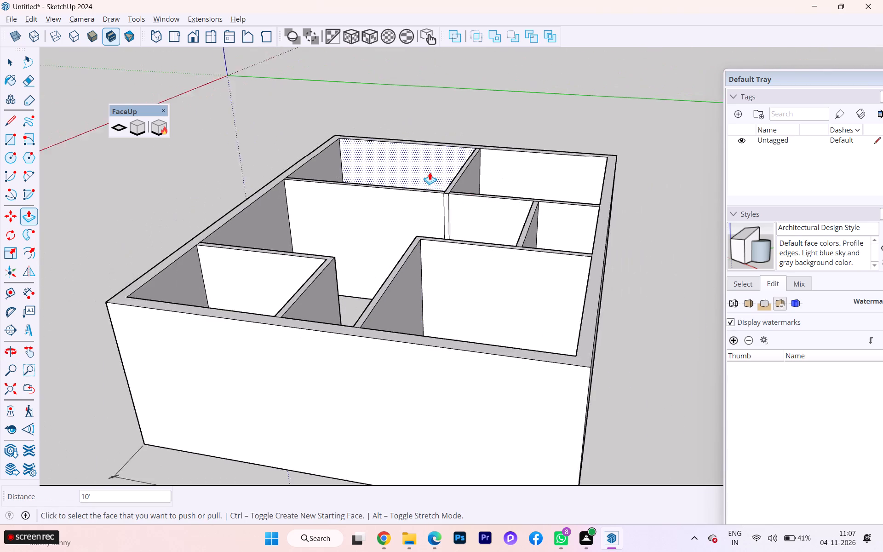
scroll(430, 172, down, 2)
key(space)
click(15, 67)
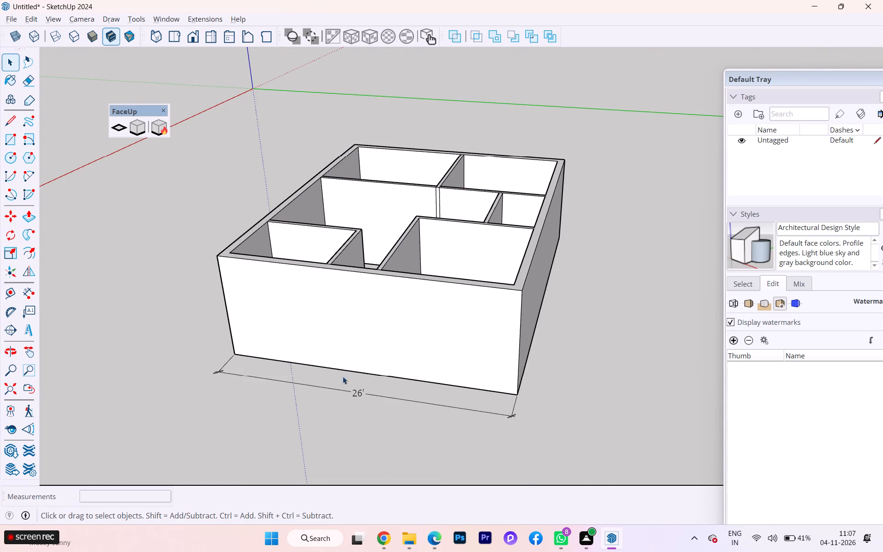
click(342, 392)
key(Delete)
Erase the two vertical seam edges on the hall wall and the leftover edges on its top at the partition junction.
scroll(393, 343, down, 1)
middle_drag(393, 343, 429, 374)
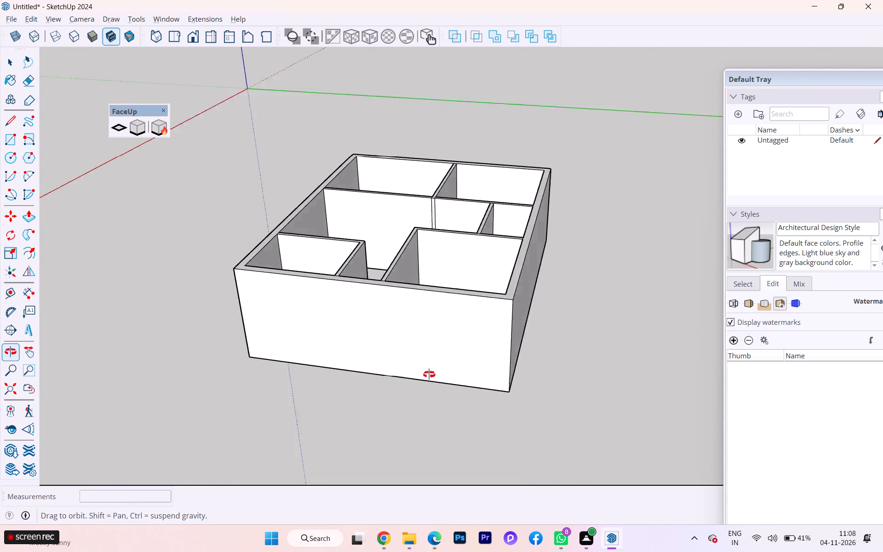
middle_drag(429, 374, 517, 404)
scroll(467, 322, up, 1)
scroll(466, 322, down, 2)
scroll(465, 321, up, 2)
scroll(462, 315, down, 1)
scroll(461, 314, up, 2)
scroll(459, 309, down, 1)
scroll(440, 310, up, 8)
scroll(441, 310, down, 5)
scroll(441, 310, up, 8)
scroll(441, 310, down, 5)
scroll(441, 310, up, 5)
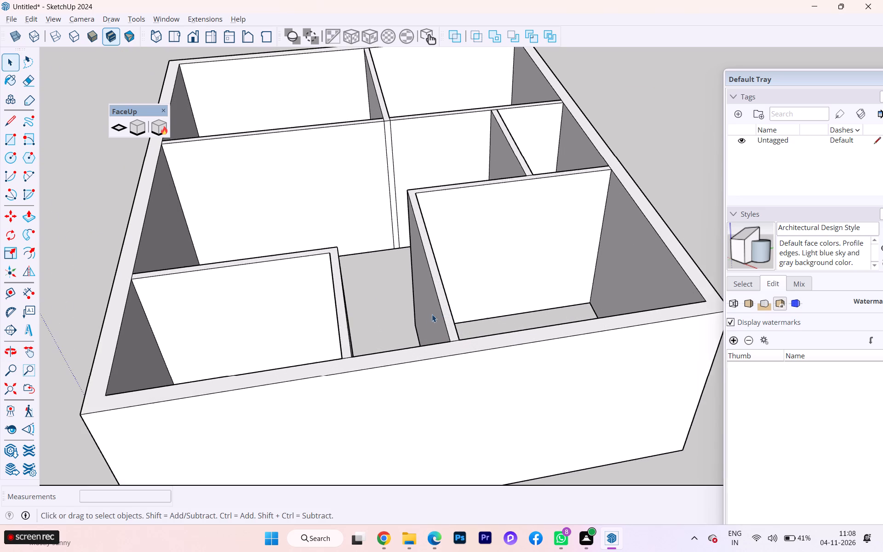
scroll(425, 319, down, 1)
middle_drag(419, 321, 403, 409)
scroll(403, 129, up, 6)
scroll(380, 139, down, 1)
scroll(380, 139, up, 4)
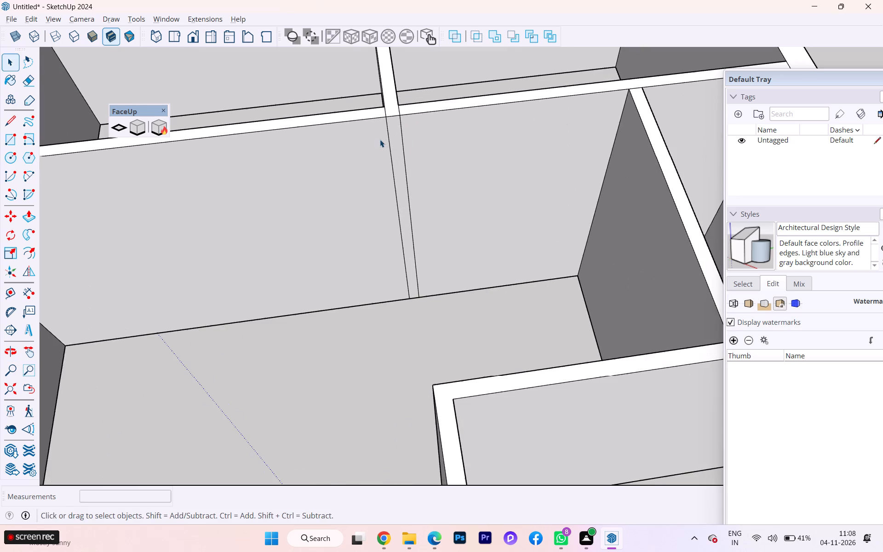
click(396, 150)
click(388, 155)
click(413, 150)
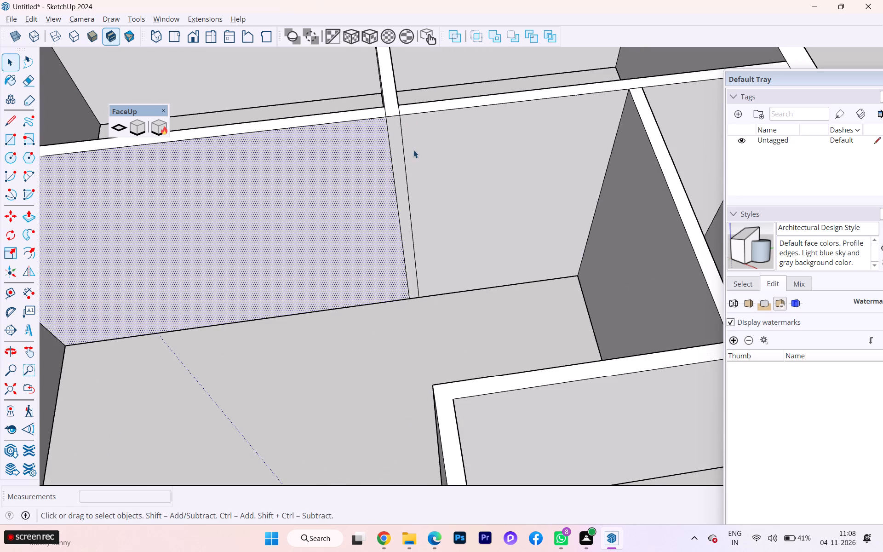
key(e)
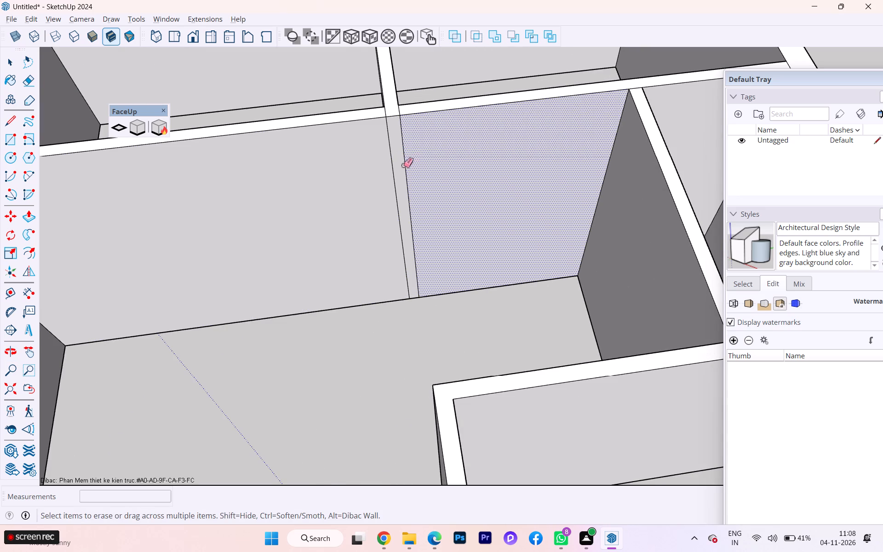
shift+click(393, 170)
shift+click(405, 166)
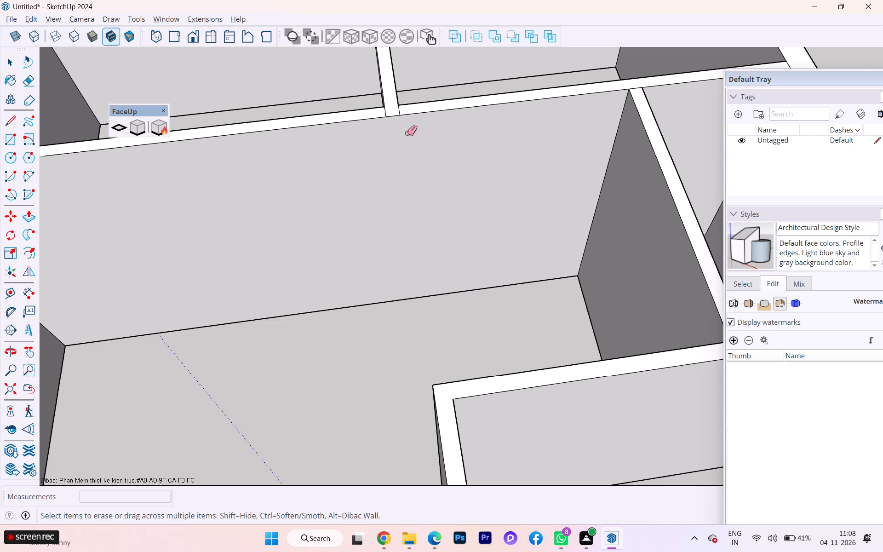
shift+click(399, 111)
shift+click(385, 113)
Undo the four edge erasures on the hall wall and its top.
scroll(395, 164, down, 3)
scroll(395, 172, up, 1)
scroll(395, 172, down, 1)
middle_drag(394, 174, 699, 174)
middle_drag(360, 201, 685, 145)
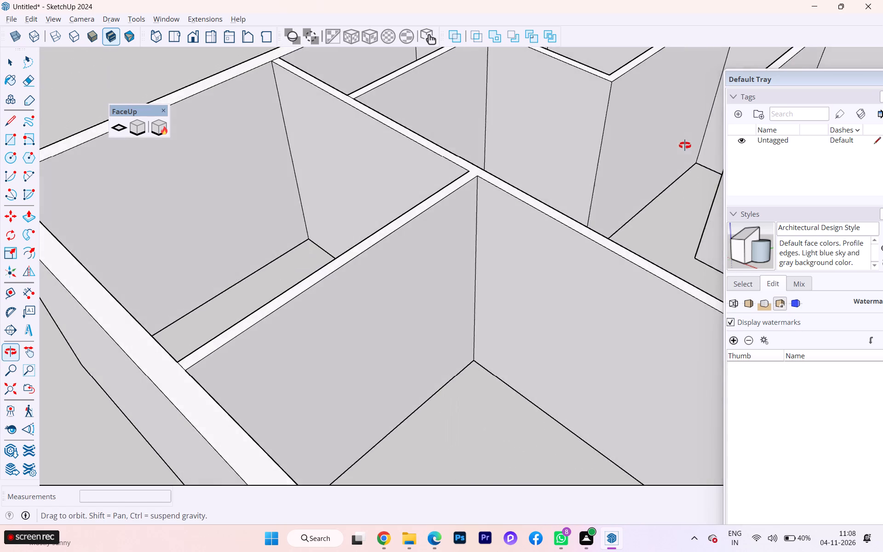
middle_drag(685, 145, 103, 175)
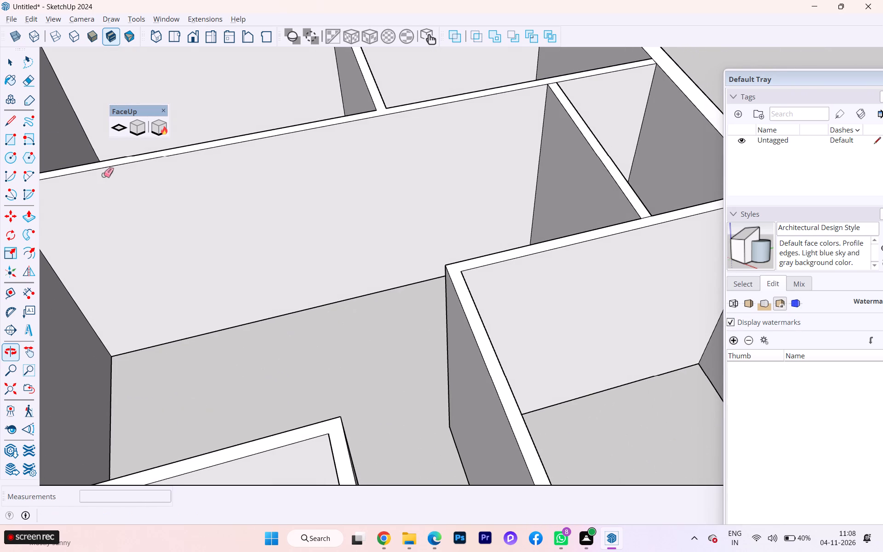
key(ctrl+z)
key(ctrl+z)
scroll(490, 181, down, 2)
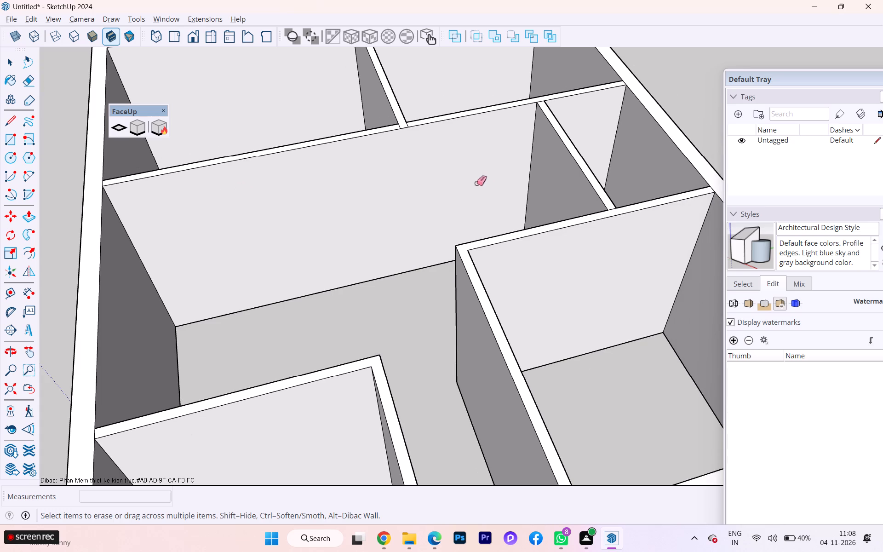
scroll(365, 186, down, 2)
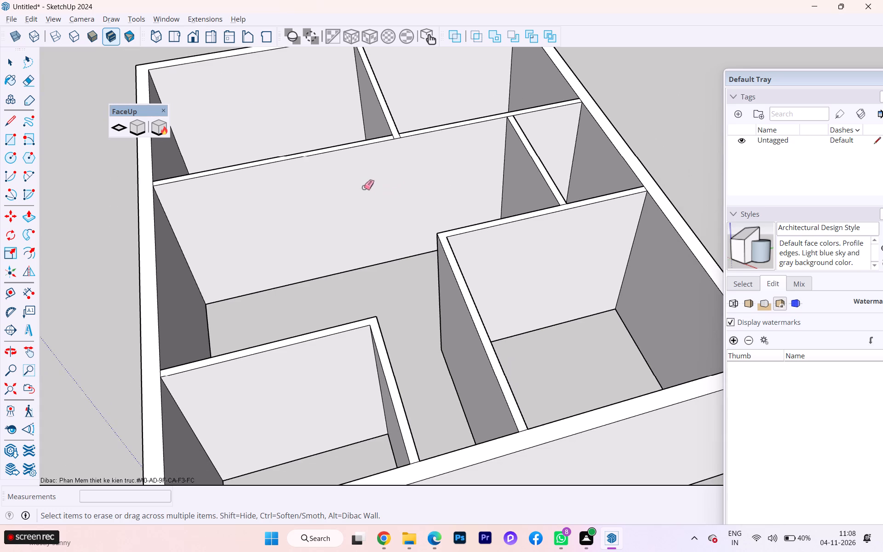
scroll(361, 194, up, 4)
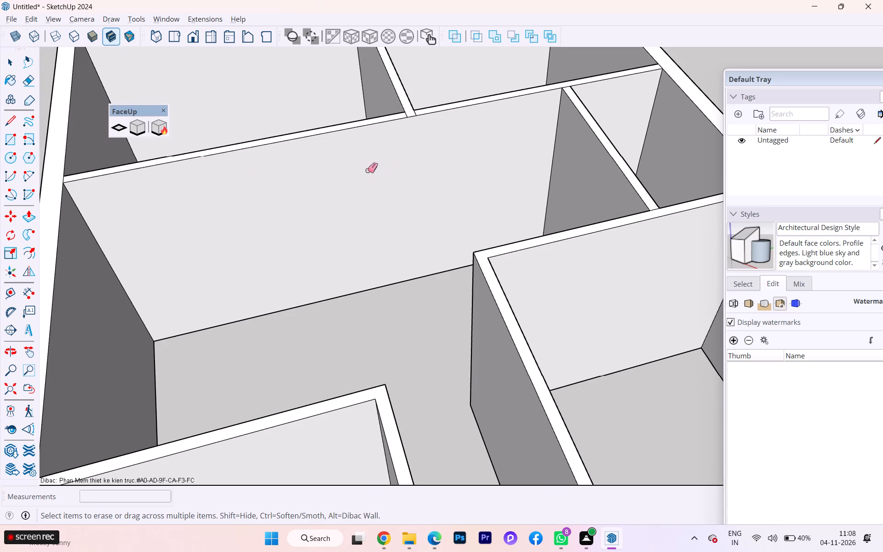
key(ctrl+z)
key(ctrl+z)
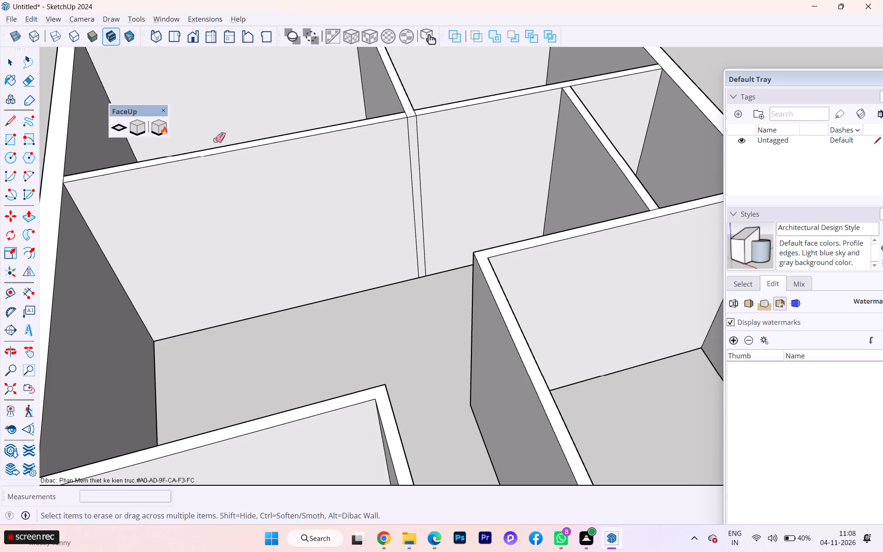
Enable the 1001bit pro tool set.
right_click(634, 42)
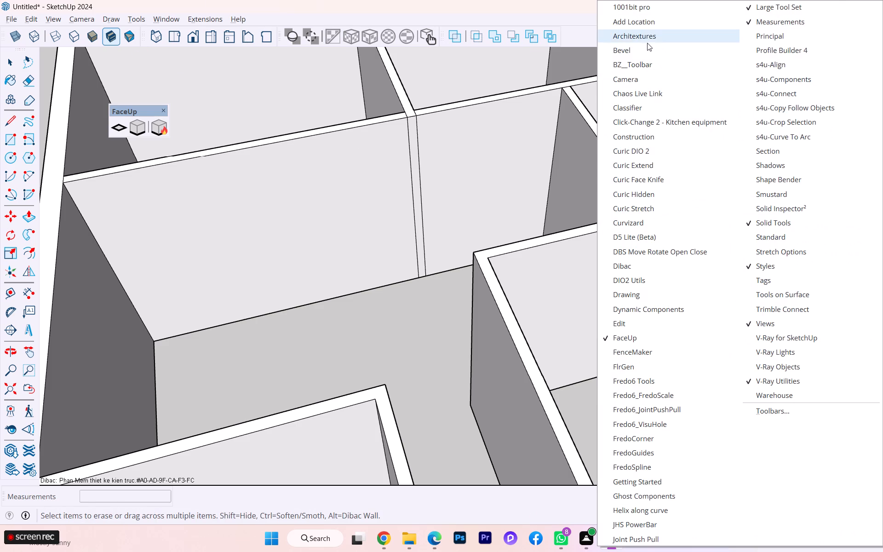
click(635, 9)
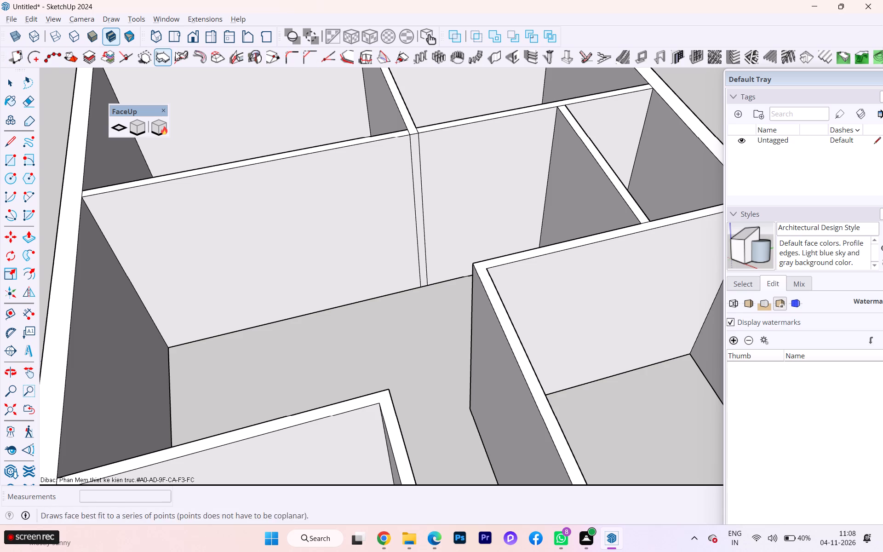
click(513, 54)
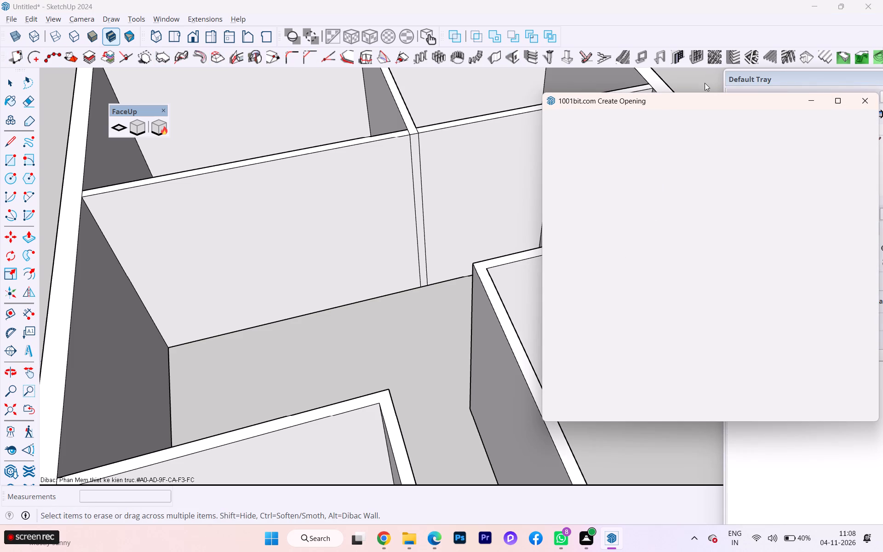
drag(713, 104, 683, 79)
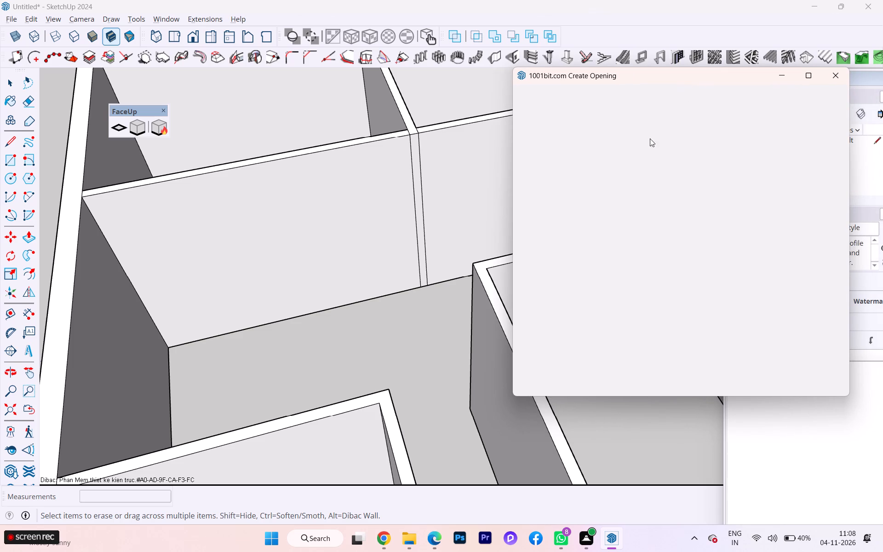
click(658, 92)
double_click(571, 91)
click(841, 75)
Set up a 1001bit wall opening 2'6 wide and 7' high and start creating openings.
double_click(517, 60)
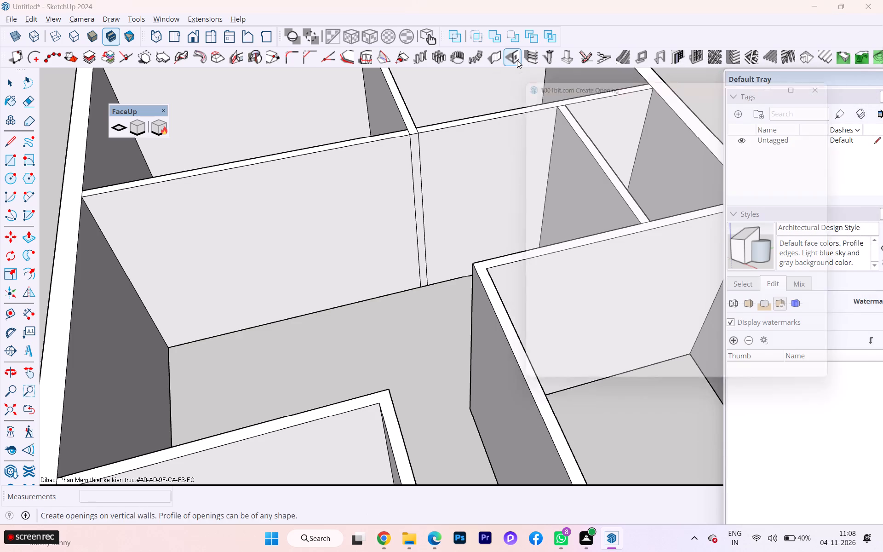
drag(649, 253, 526, 245)
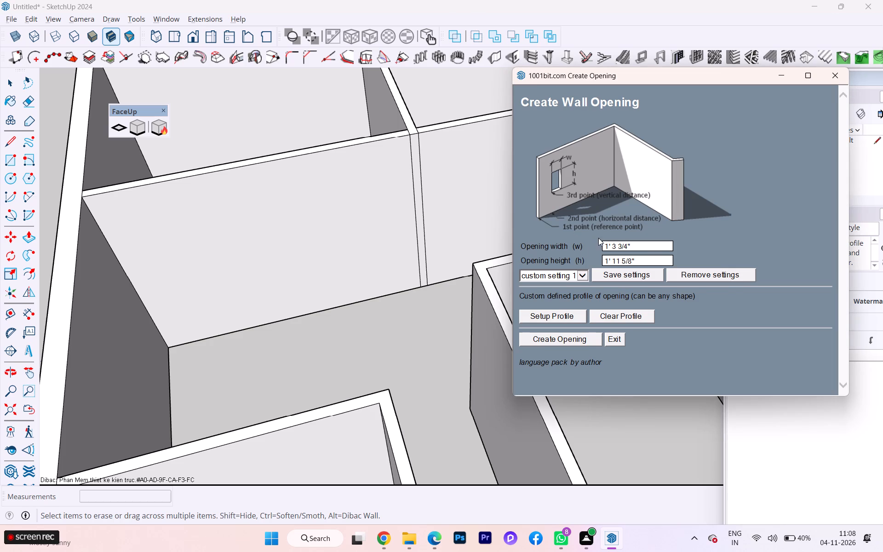
click(640, 246)
key(7)
key(apostrophe)
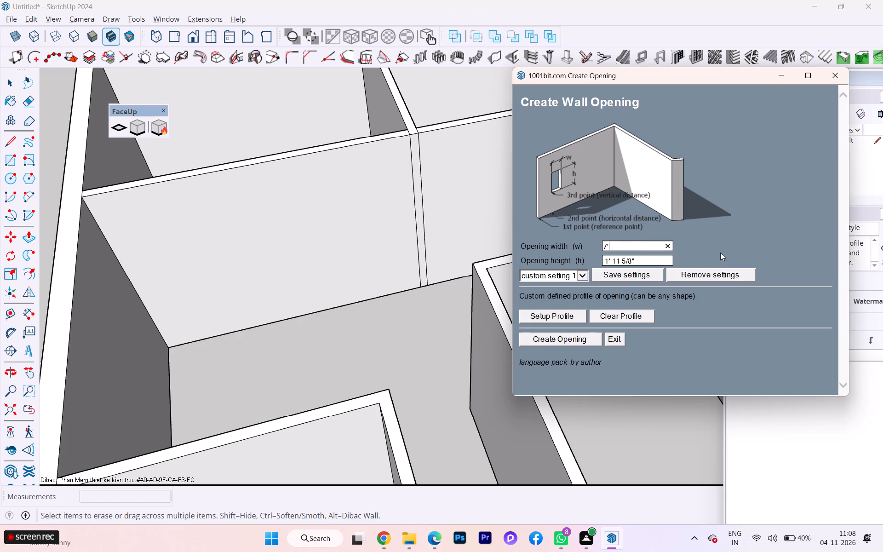
click(660, 256)
key(BackSpace)
text(7')
click(629, 241)
key(BackSpace)
text(2'6)
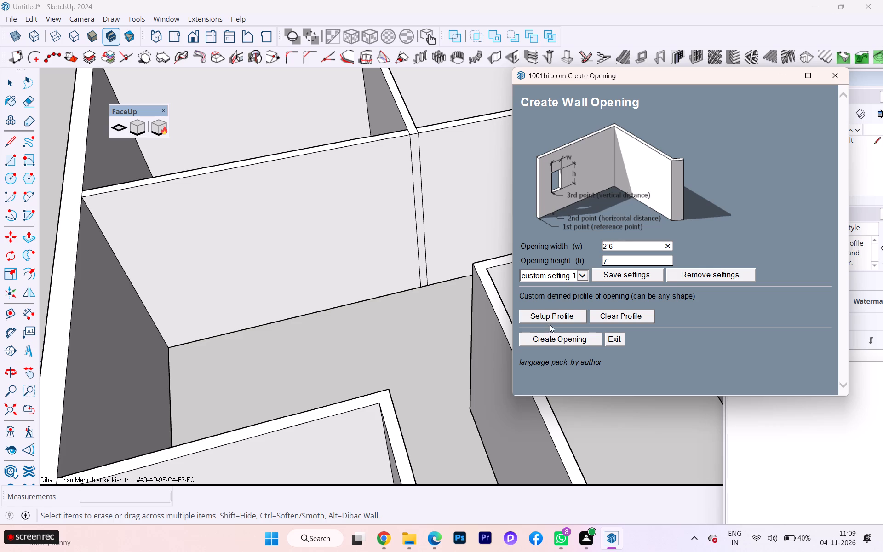
click(553, 340)
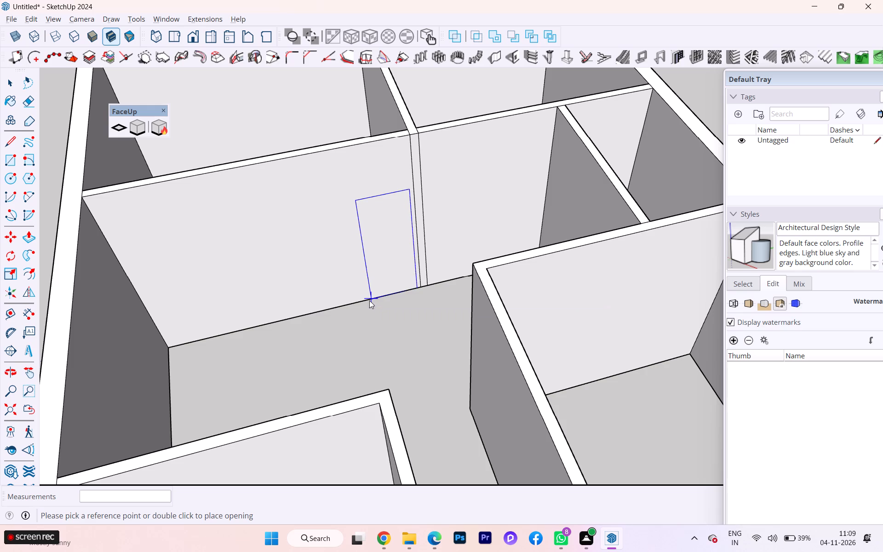
Place the Bedroom-01 and Bedroom-02 door openings at floor level in the hall wall, one on each side of the bedroom partition.
double_click(371, 299)
scroll(439, 282, up, 4)
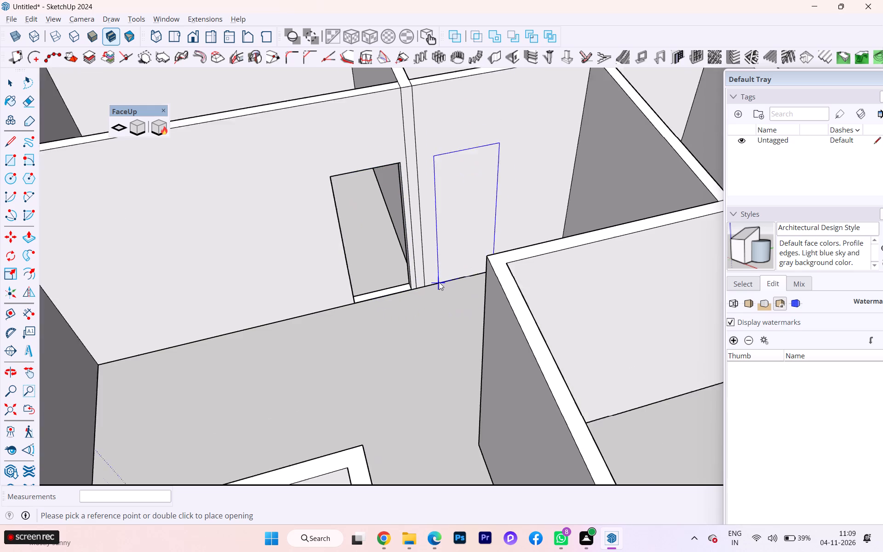
scroll(439, 282, up, 5)
double_click(429, 284)
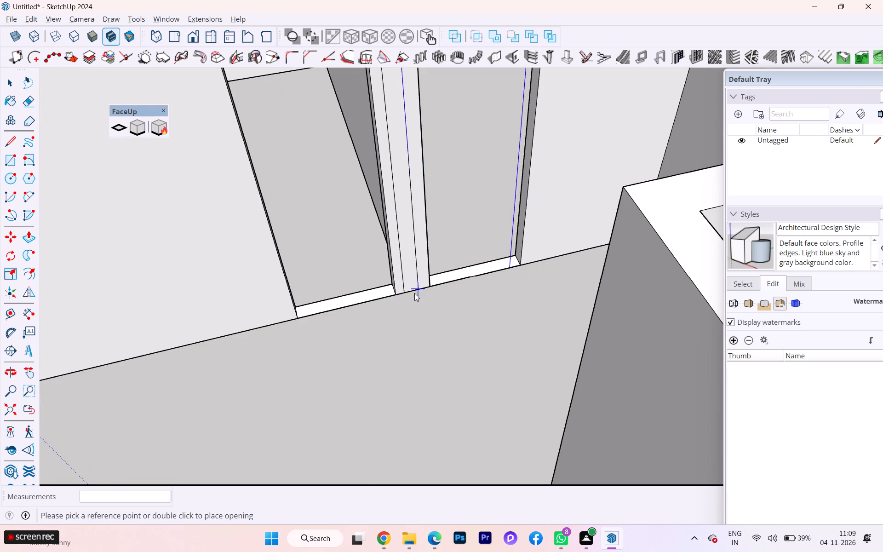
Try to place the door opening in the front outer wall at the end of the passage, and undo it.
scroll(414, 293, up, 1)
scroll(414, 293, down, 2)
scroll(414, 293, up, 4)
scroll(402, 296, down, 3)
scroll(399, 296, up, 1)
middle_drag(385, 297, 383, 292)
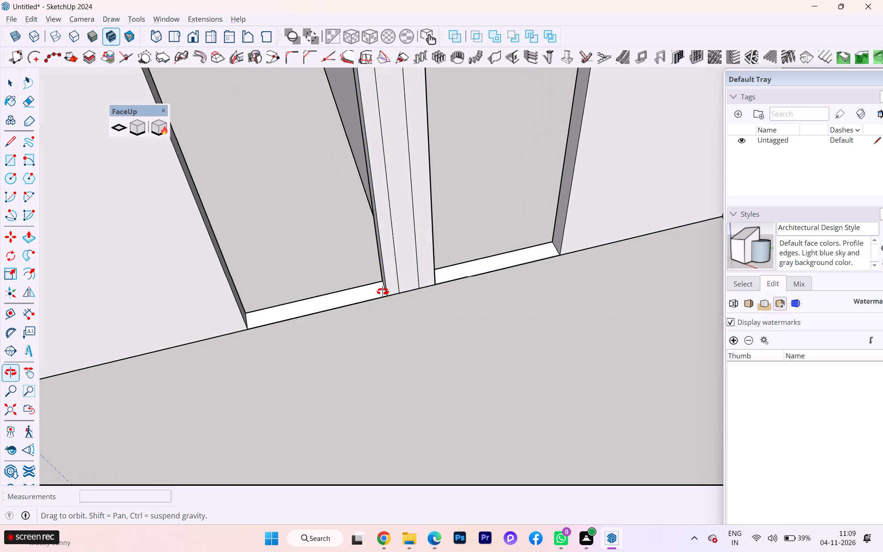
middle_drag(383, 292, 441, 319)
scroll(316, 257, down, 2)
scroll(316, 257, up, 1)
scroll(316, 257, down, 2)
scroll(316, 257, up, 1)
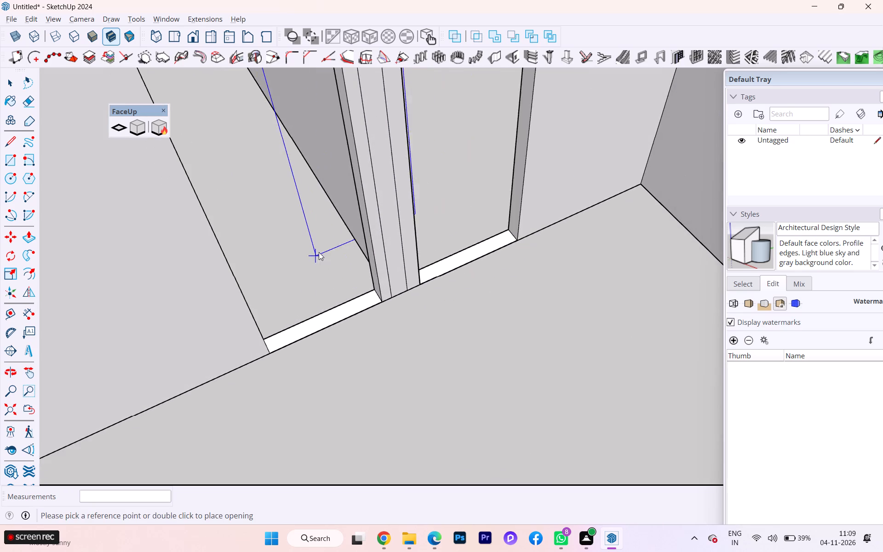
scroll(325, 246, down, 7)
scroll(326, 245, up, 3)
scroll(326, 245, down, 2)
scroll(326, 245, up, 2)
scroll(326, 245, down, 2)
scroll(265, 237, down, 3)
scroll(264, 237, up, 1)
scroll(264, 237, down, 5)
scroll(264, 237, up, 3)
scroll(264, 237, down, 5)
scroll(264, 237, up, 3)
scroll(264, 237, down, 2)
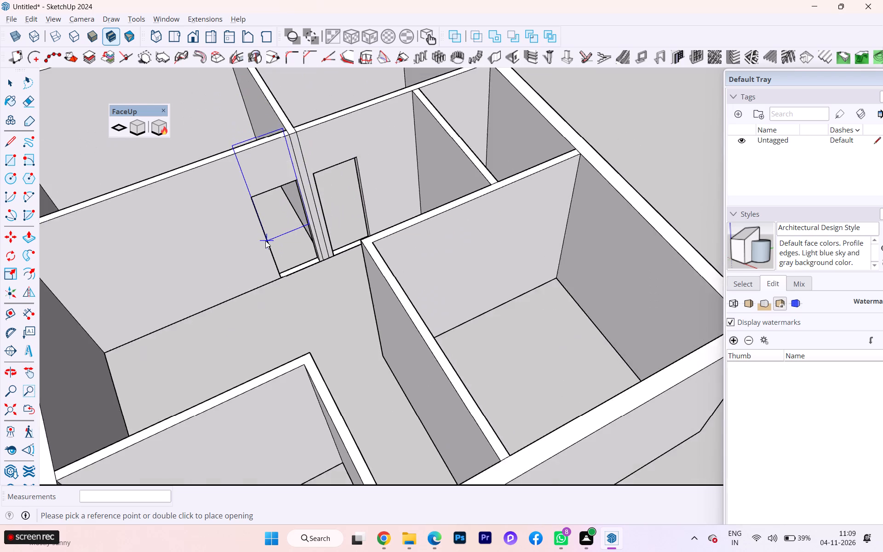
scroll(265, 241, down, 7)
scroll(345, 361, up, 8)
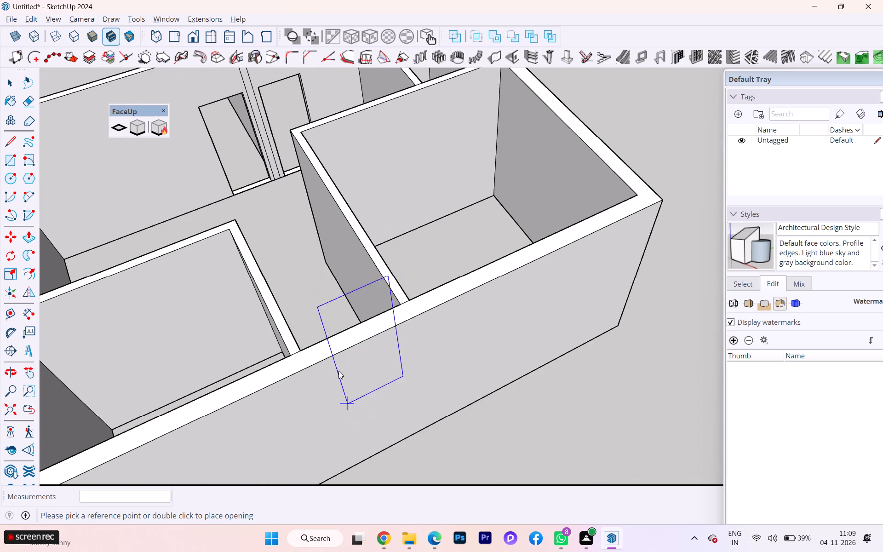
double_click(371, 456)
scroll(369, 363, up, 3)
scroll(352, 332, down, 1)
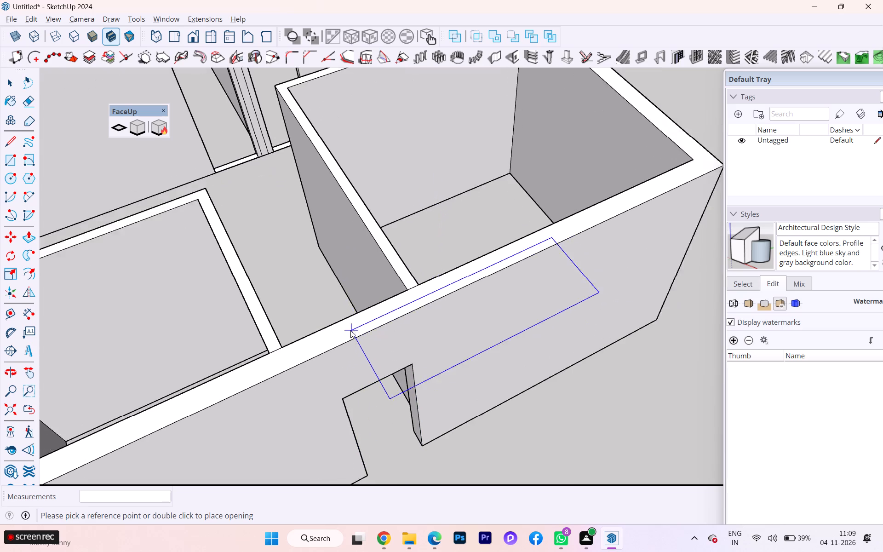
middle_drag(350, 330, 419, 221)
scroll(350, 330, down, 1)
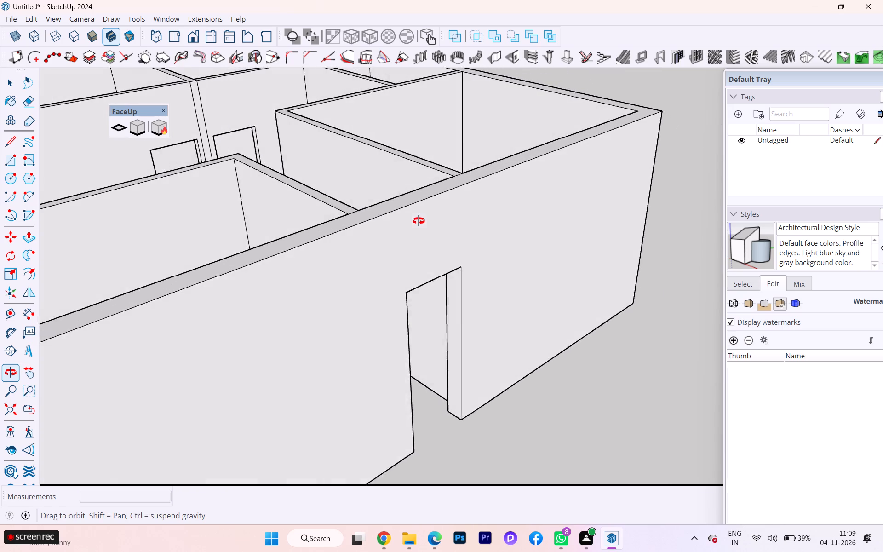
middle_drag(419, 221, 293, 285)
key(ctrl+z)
Check the floor plan PDF and place the kitchen door opening at floor level in the kitchen's passage wall.
scroll(319, 304, down, 1)
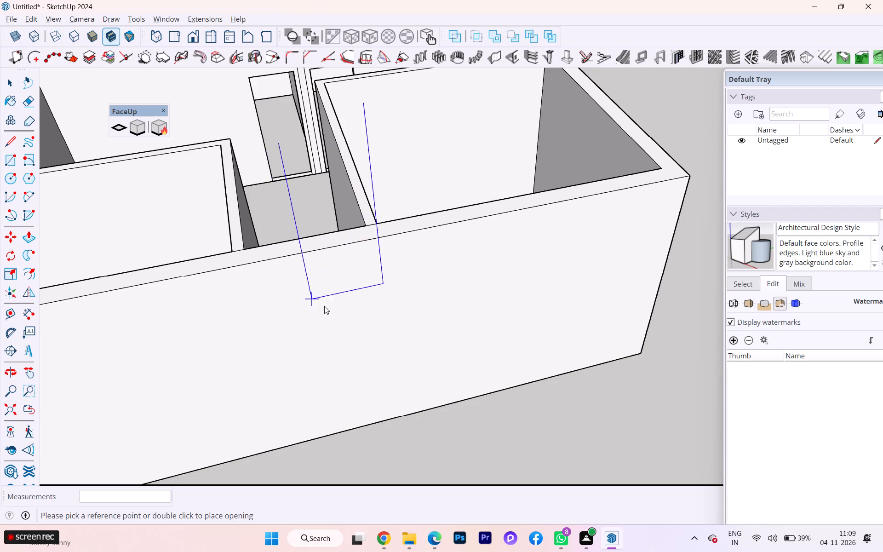
scroll(324, 306, down, 3)
scroll(379, 285, down, 2)
scroll(405, 293, up, 1)
scroll(406, 293, down, 2)
scroll(321, 280, up, 4)
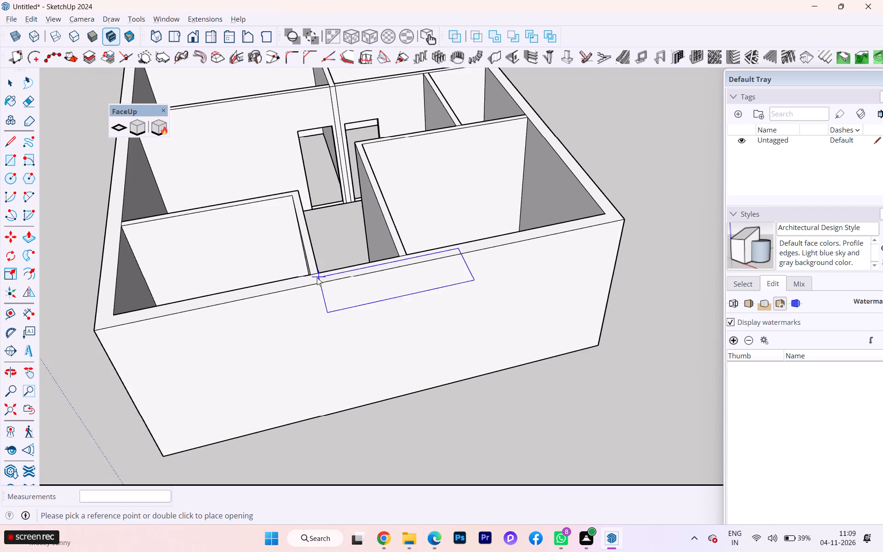
scroll(295, 268, up, 1)
middle_drag(287, 271, 298, 277)
scroll(287, 271, down, 1)
key(alt+Tab)
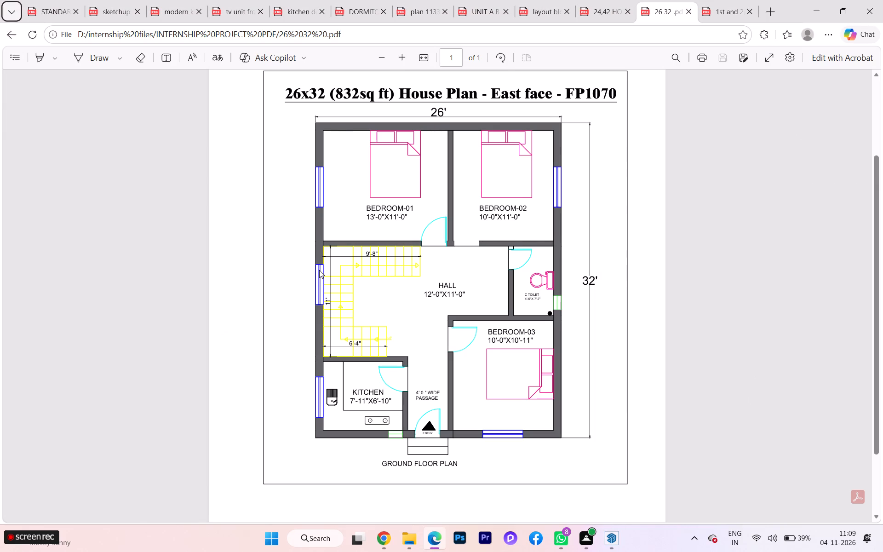
key(alt+Tab)
middle_drag(351, 276, 99, 315)
scroll(316, 184, down, 1)
middle_drag(316, 194, 297, 294)
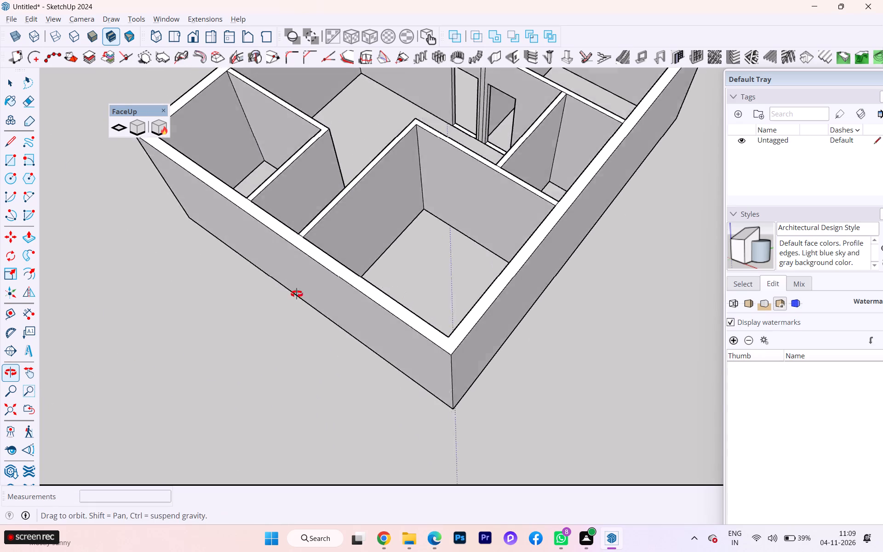
middle_drag(297, 294, 293, 305)
scroll(331, 215, up, 12)
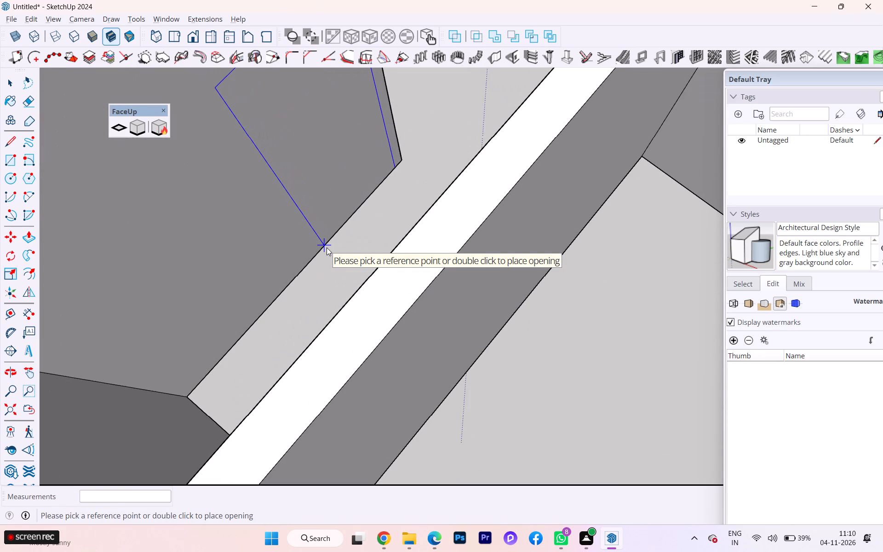
key(alt+Tab)
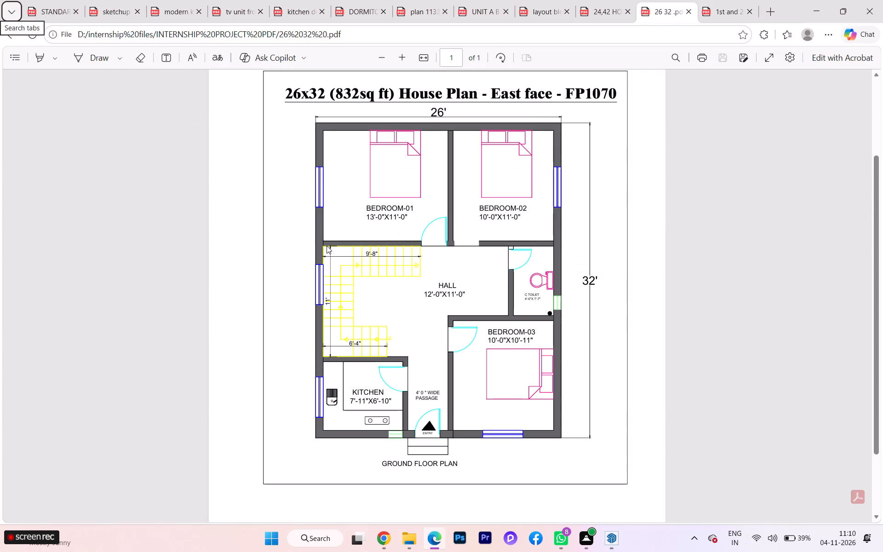
key(alt+Tab)
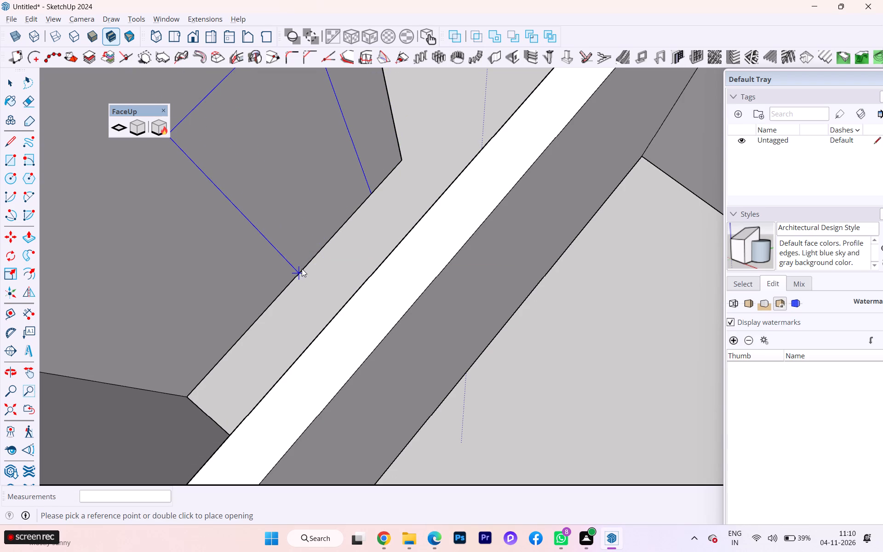
double_click(307, 263)
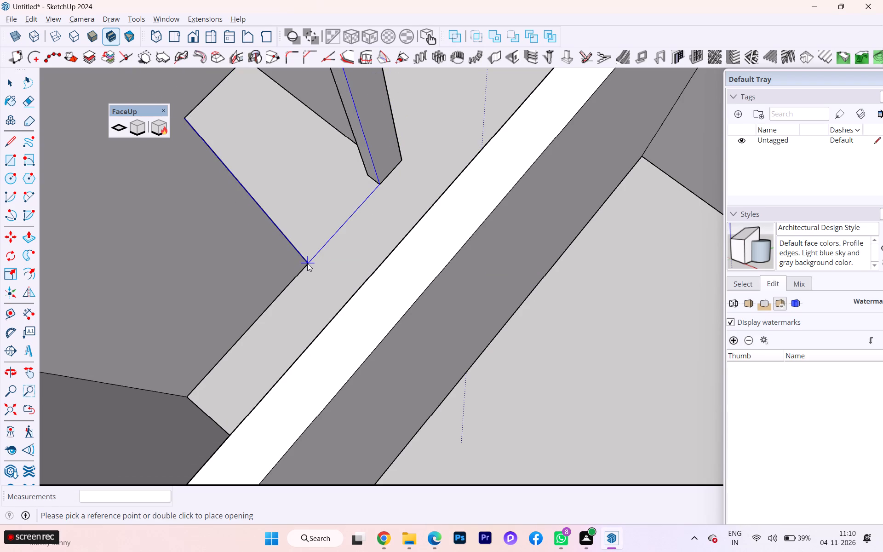
Check the floor plan PDF and place the Bedroom-03 door opening at floor level in its passage wall, near the hall corner.
scroll(301, 255, down, 3)
scroll(310, 230, up, 2)
scroll(310, 230, down, 6)
middle_drag(323, 219, 449, 176)
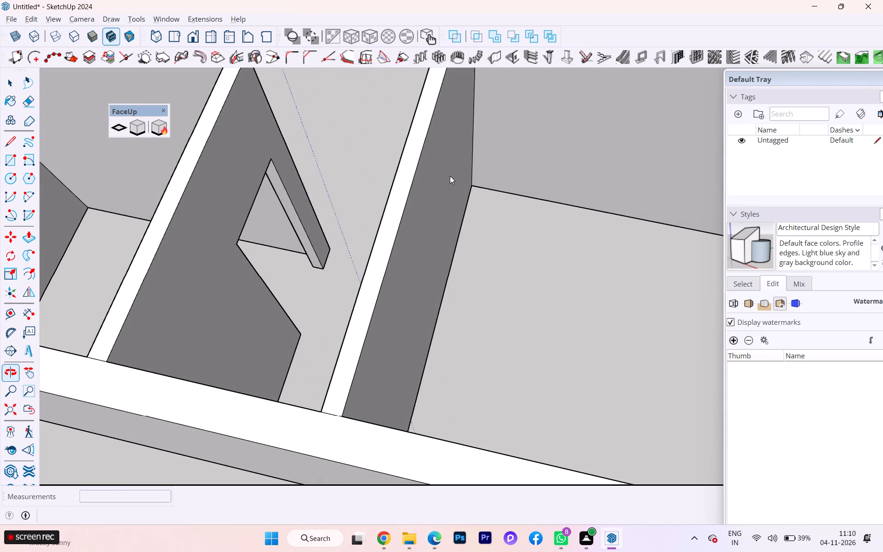
key(alt+Tab)
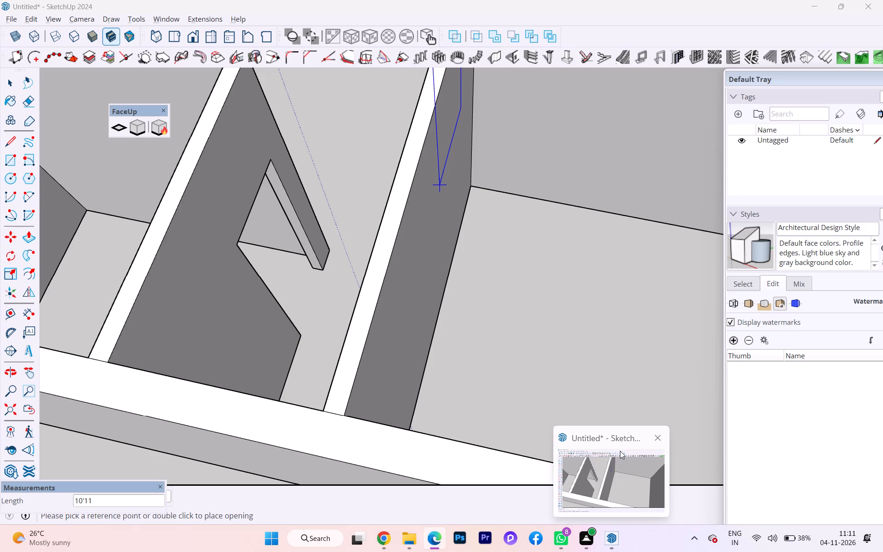
click(620, 451)
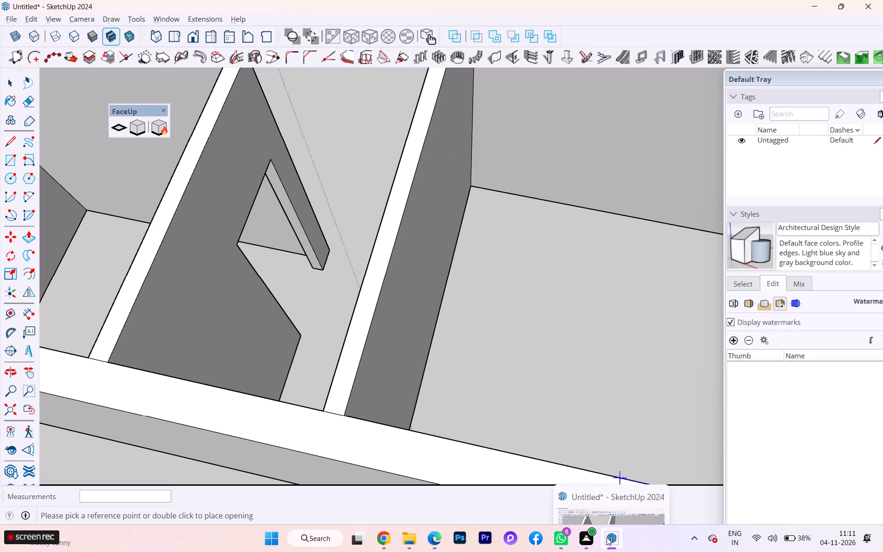
click(607, 537)
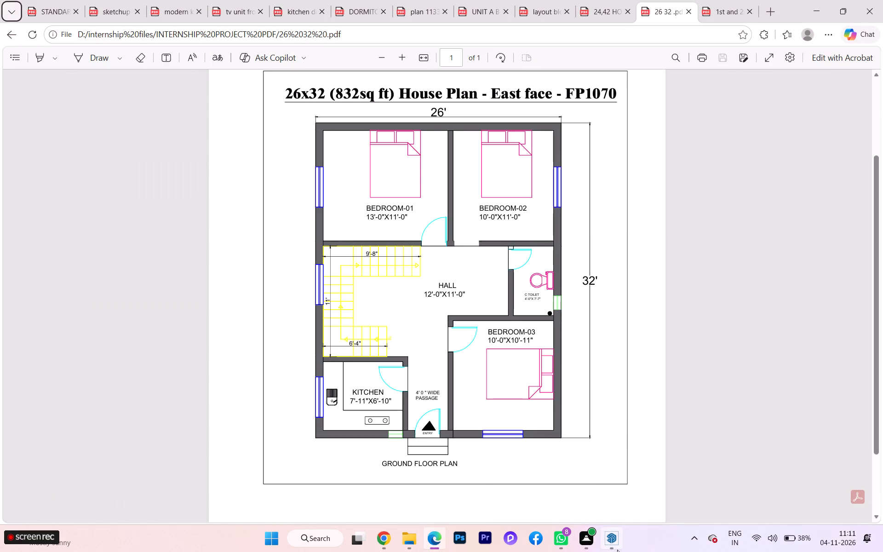
click(615, 549)
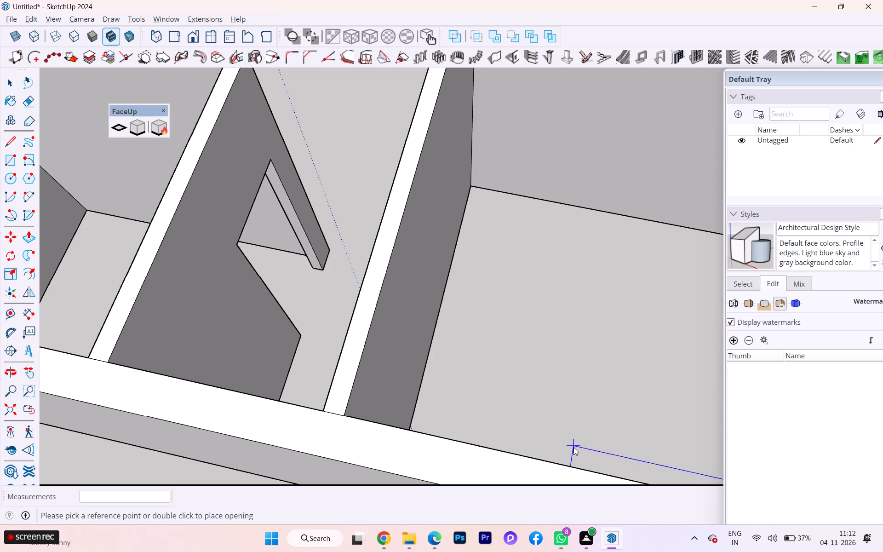
scroll(518, 304, down, 4)
scroll(512, 299, up, 4)
scroll(511, 299, down, 1)
scroll(458, 252, down, 3)
scroll(456, 250, up, 2)
scroll(456, 250, down, 5)
scroll(367, 248, up, 1)
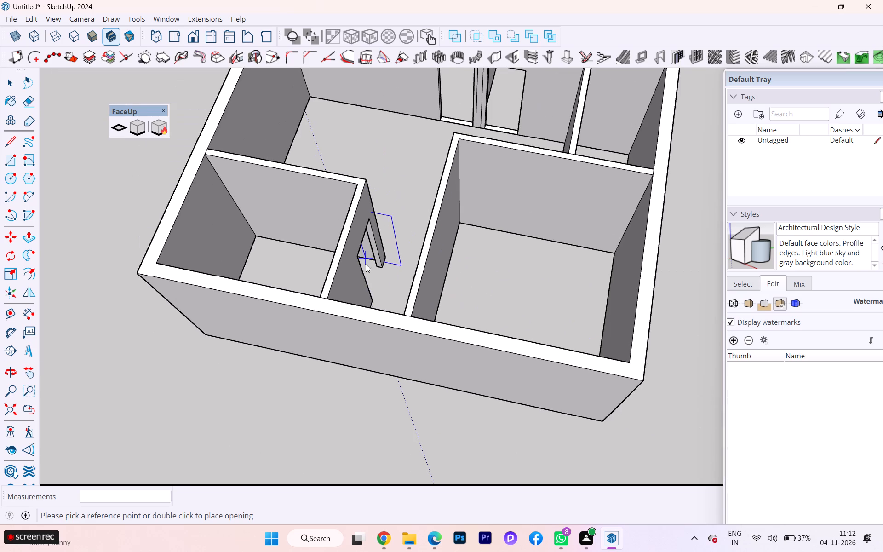
scroll(390, 285, down, 1)
middle_drag(432, 286, 882, 215)
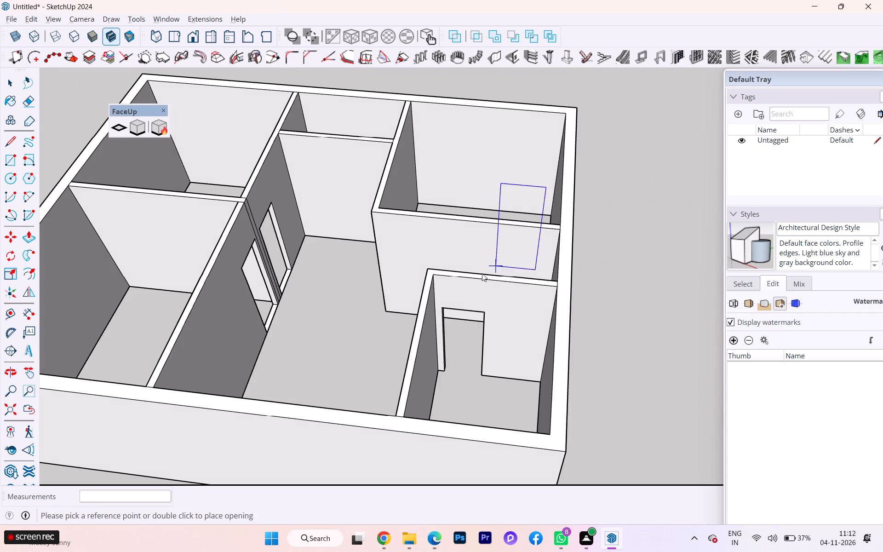
scroll(375, 303, down, 1)
middle_drag(375, 303, 441, 306)
scroll(411, 314, up, 8)
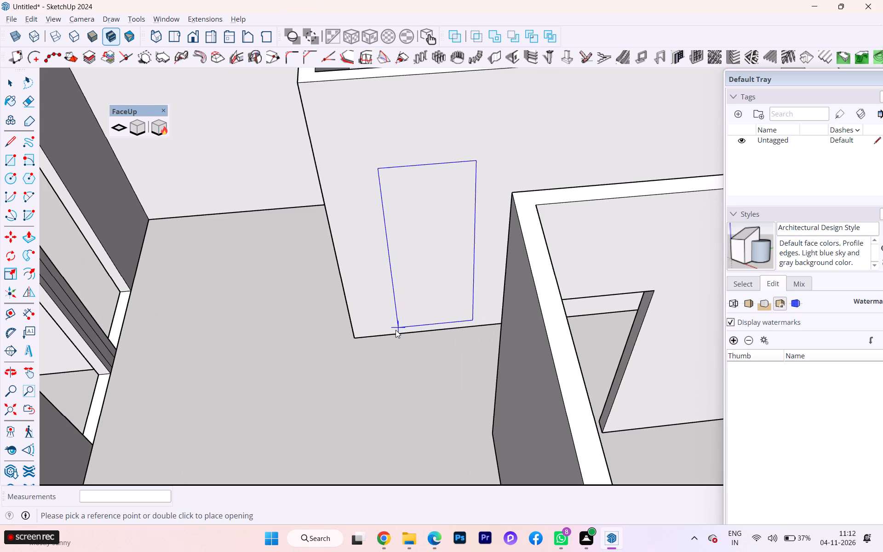
double_click(398, 334)
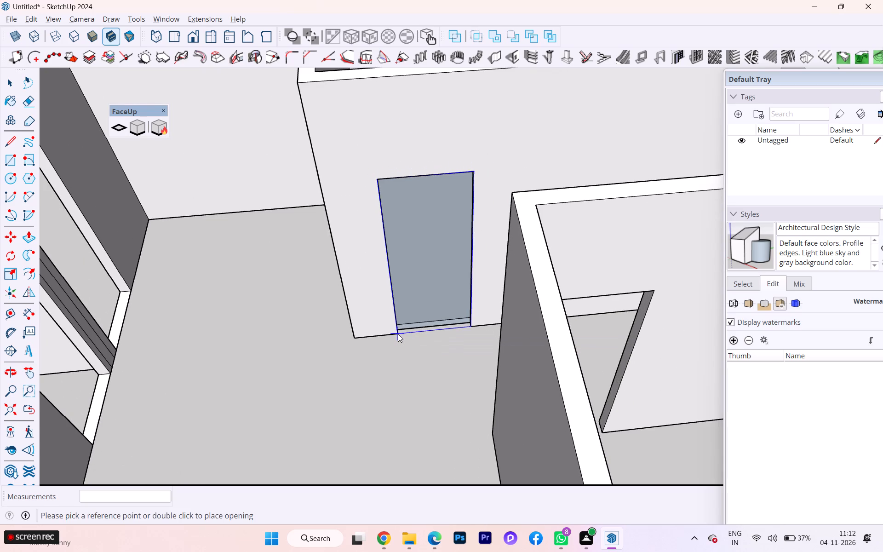
scroll(414, 332, up, 6)
scroll(415, 334, down, 2)
middle_drag(409, 349, 518, 445)
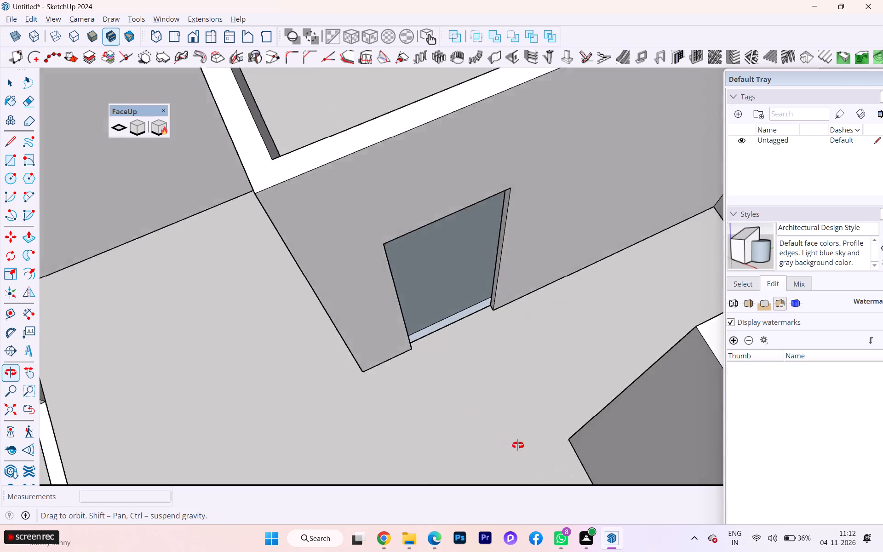
Undo the Bedroom-03 door opening and place it again at floor level from inside the bedroom, near the hall corner.
middle_drag(518, 445, 470, 424)
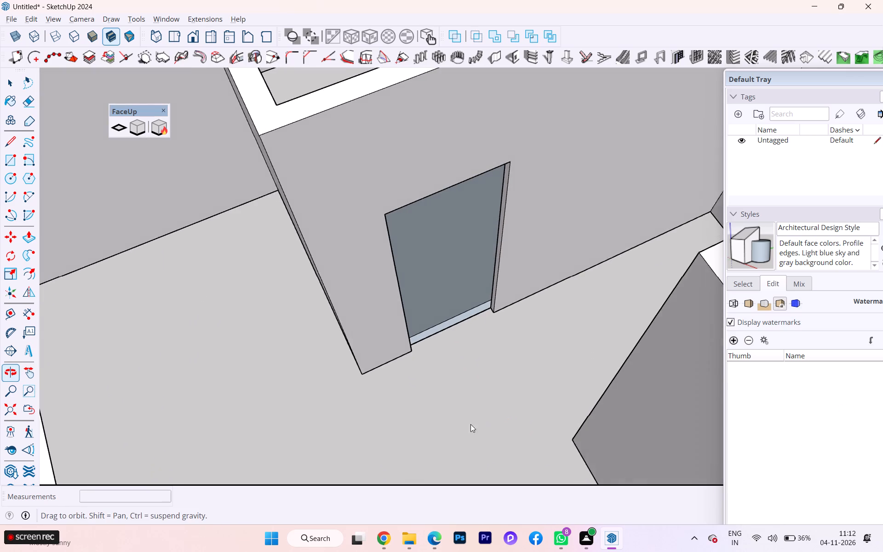
middle_drag(470, 424, 481, 423)
key(ctrl+z)
scroll(430, 395, down, 1)
middle_drag(483, 393, 748, 387)
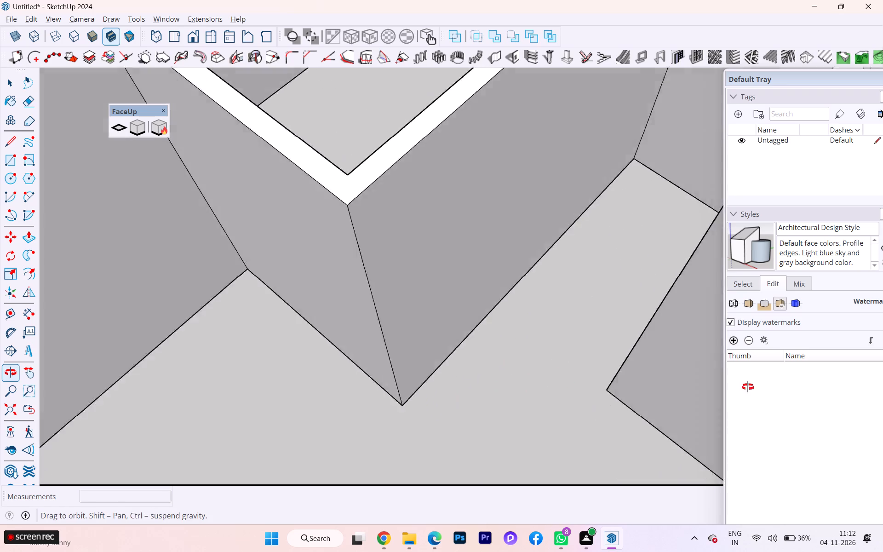
middle_drag(748, 387, 799, 382)
middle_drag(389, 364, 827, 378)
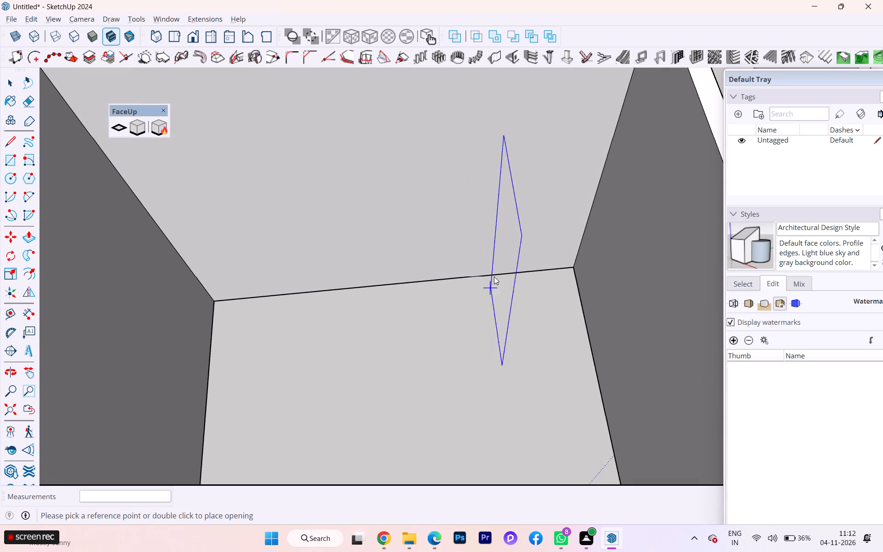
double_click(475, 278)
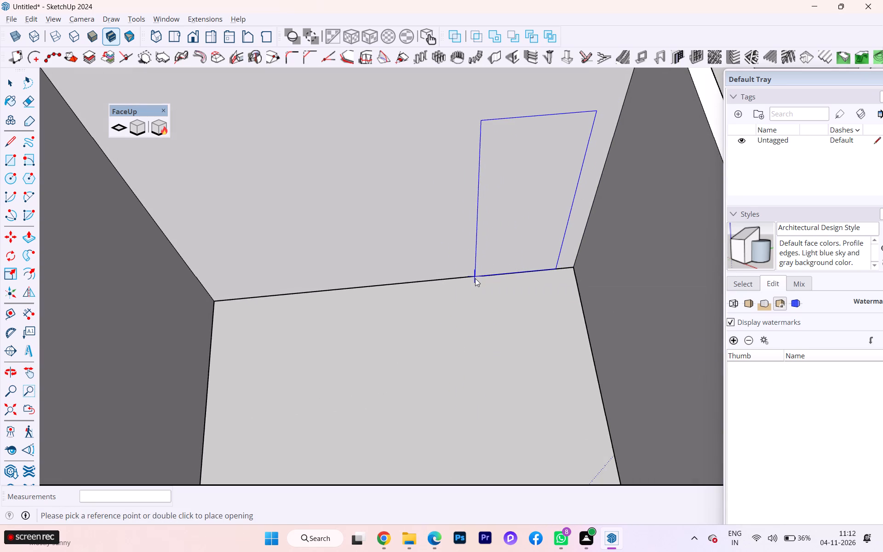
Set the opening width to 2', check the floor plan PDF and place the toilet door opening at floor level in the hall-side wall, near the Bedroom-02 wall.
scroll(460, 295, down, 6)
scroll(452, 313, up, 1)
scroll(452, 314, down, 1)
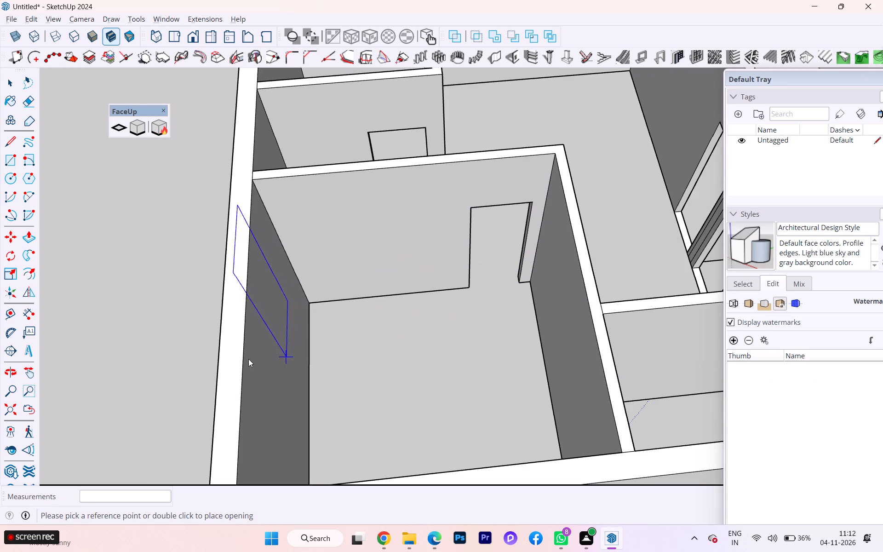
middle_drag(215, 362, 756, 322)
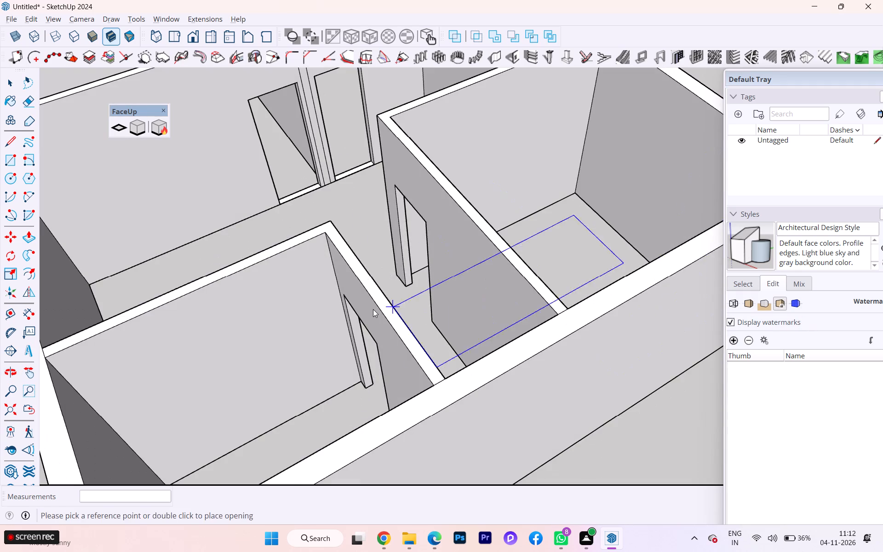
middle_drag(373, 309, 481, 307)
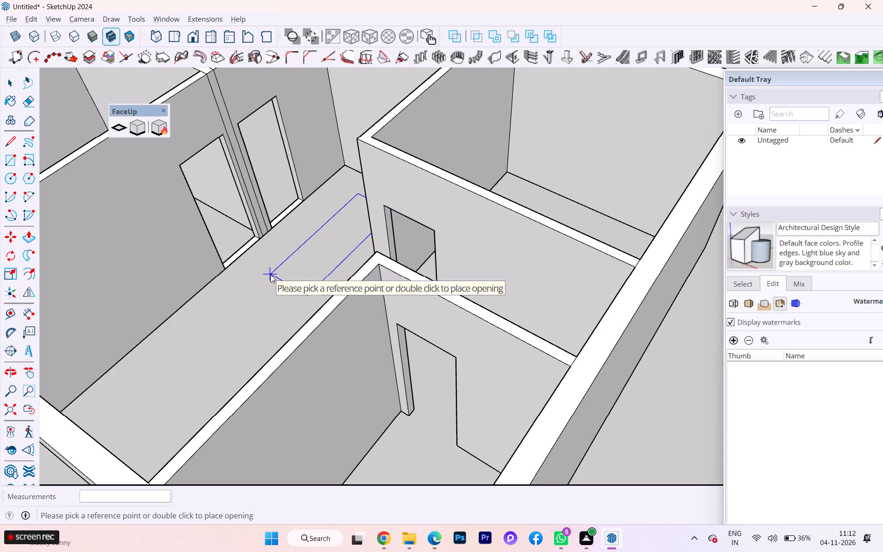
scroll(231, 295, down, 2)
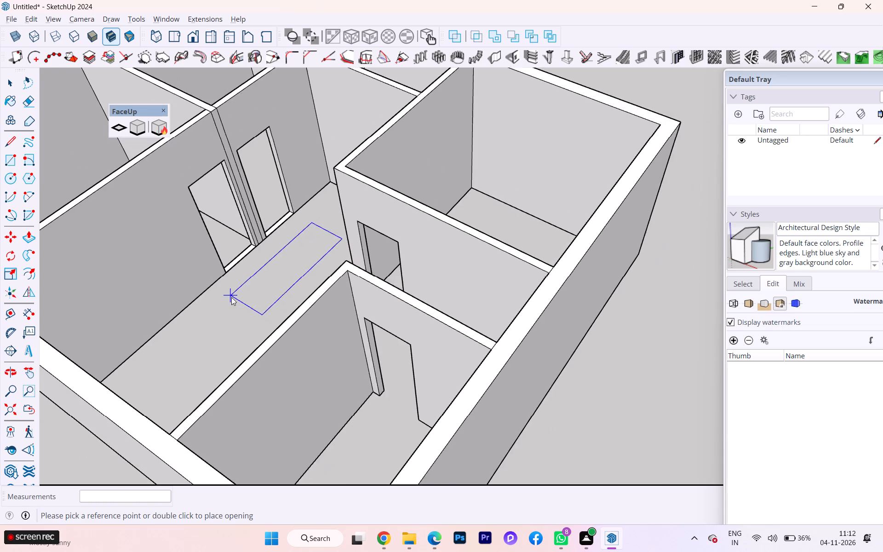
scroll(231, 297, down, 1)
scroll(231, 299, up, 1)
scroll(252, 305, down, 2)
scroll(322, 309, up, 1)
scroll(485, 313, down, 2)
scroll(338, 194, up, 1)
scroll(336, 182, down, 1)
scroll(336, 180, up, 1)
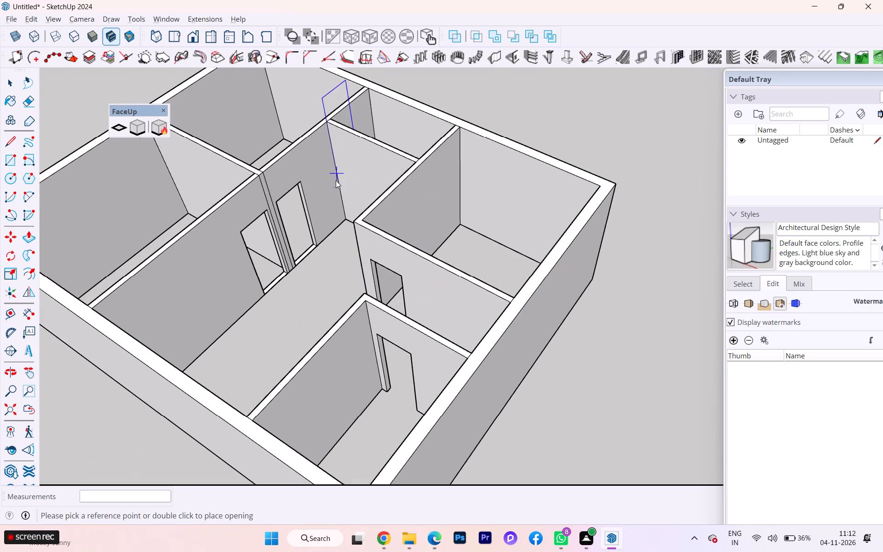
scroll(336, 180, up, 10)
scroll(338, 207, down, 1)
middle_drag(339, 213, 440, 231)
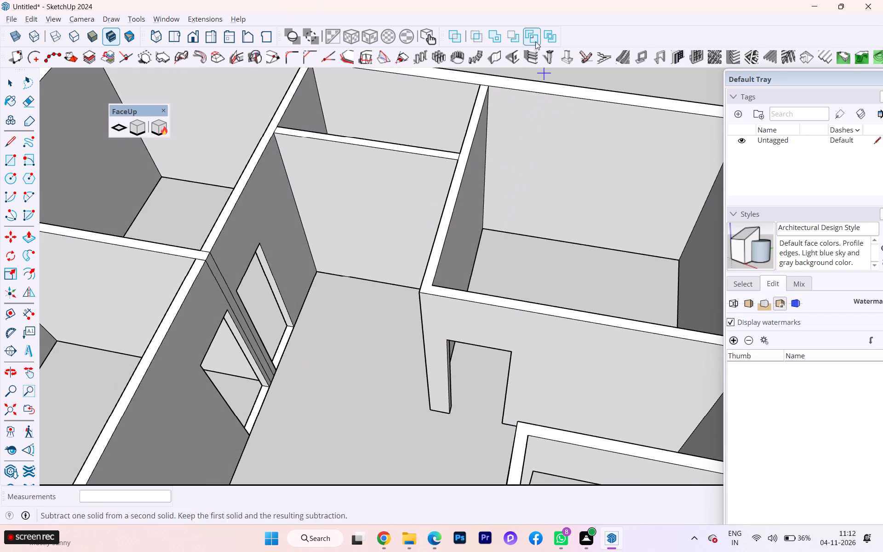
click(510, 54)
drag(622, 250, 600, 254)
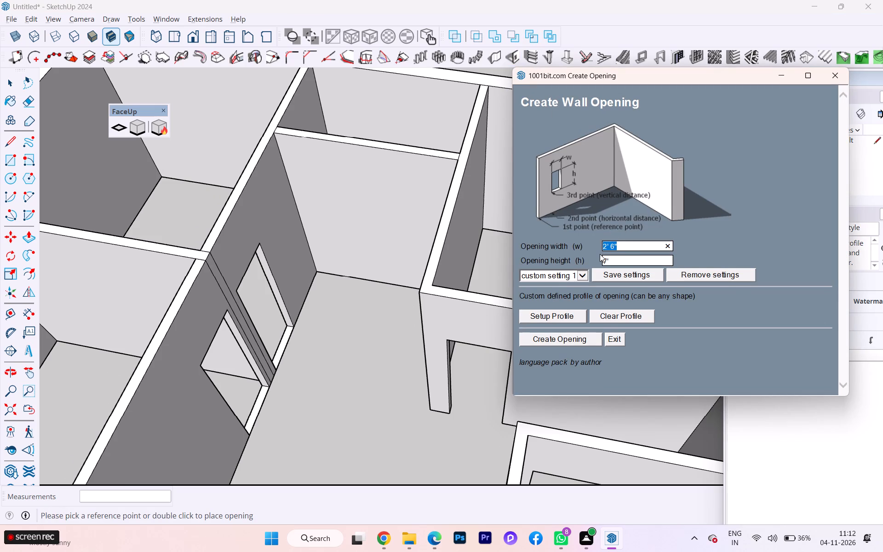
key(BackSpace)
text(2')
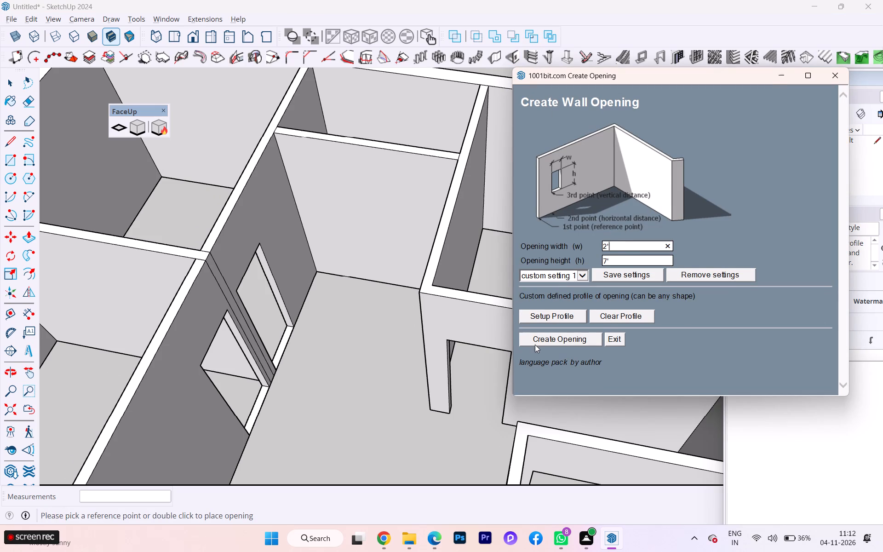
click(534, 339)
scroll(361, 269, down, 2)
scroll(435, 259, up, 1)
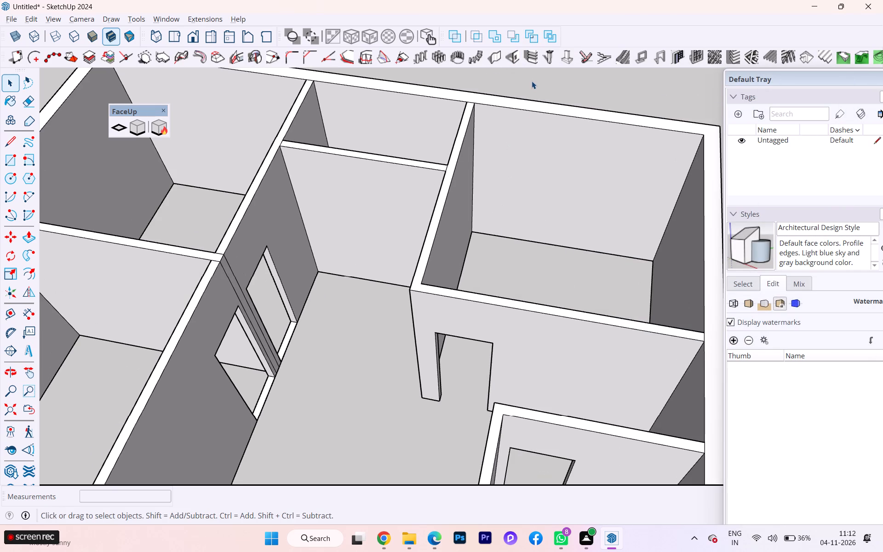
click(516, 52)
click(568, 338)
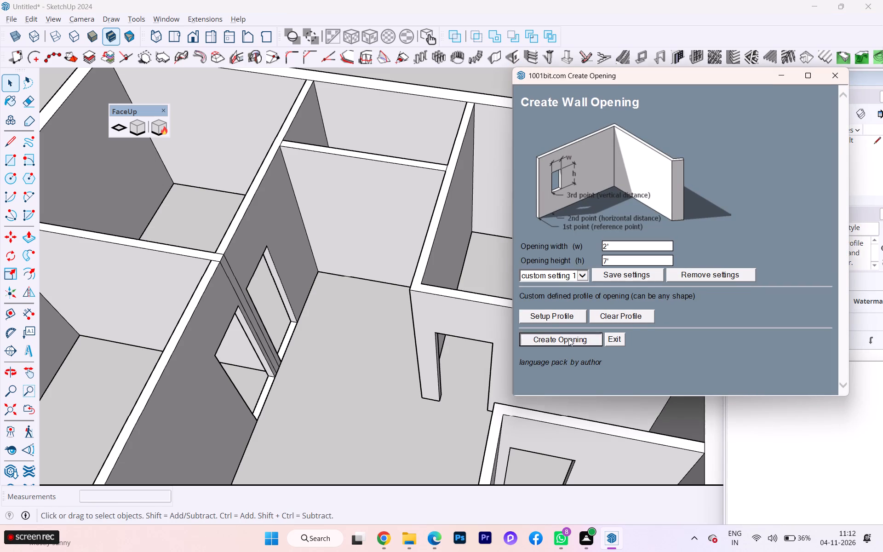
scroll(309, 260, down, 1)
scroll(310, 260, up, 2)
scroll(317, 262, down, 1)
scroll(323, 264, up, 3)
middle_drag(362, 277, 466, 282)
key(alt+Tab)
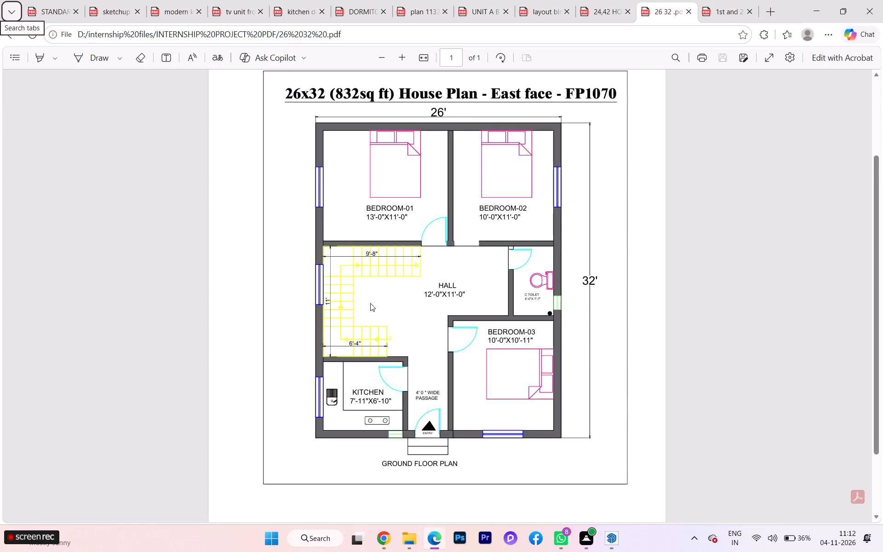
key(alt+Tab)
scroll(370, 303, down, 1)
scroll(370, 303, up, 2)
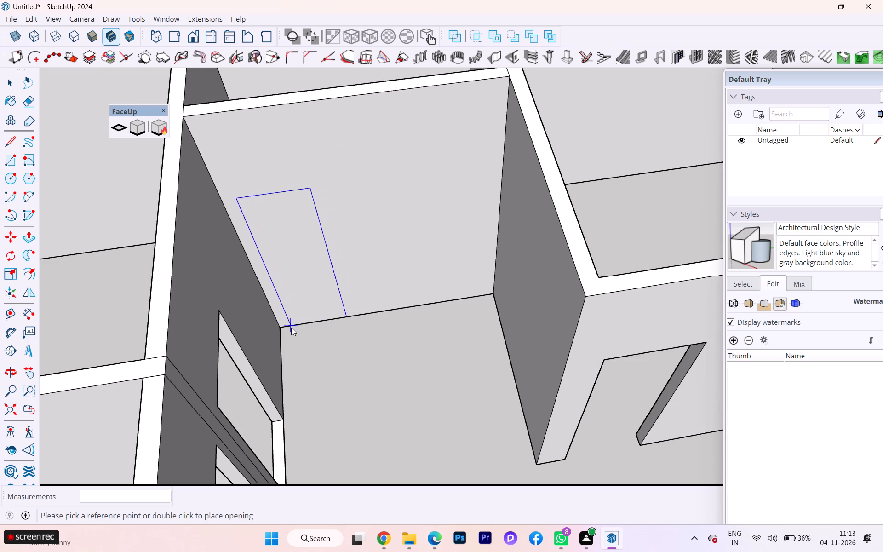
double_click(291, 328)
scroll(358, 269, down, 2)
scroll(365, 267, up, 1)
scroll(330, 307, up, 1)
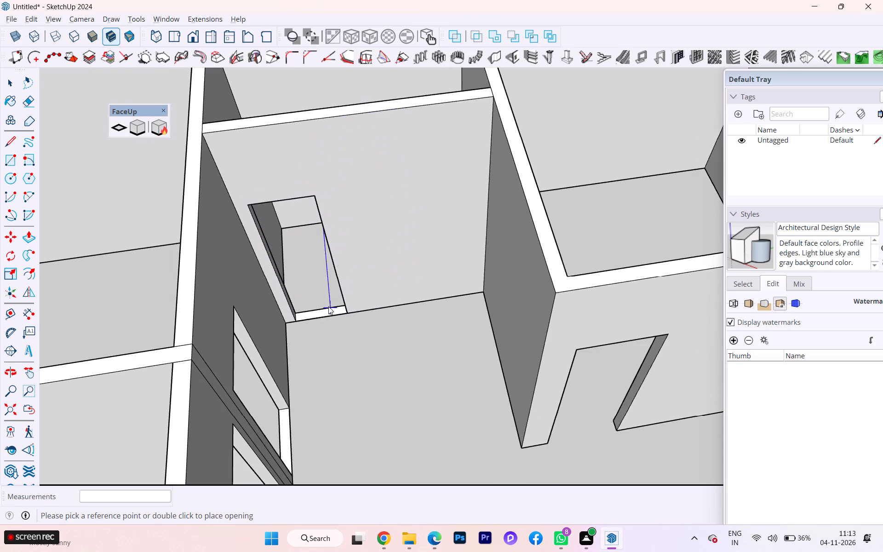
Erase the threshold strip's edges at the bottom of the toilet door opening.
click(15, 81)
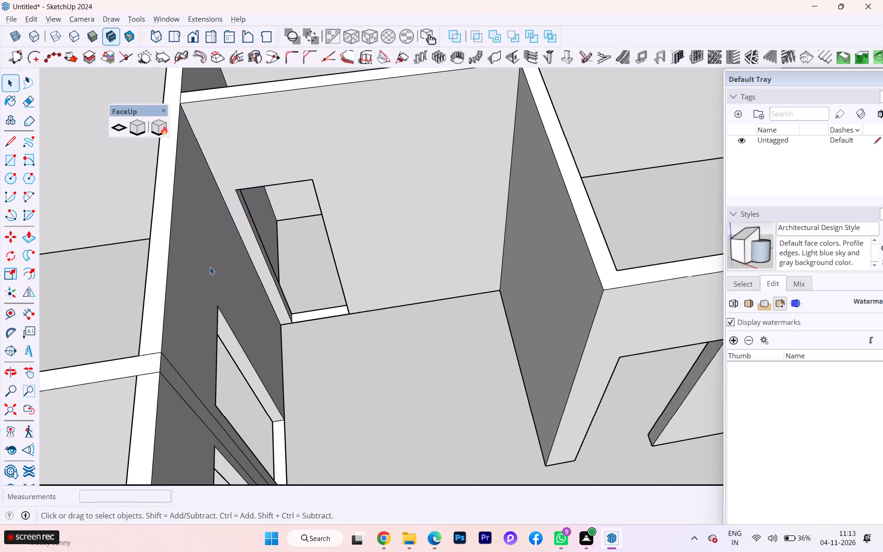
key(e)
scroll(286, 293, up, 5)
scroll(319, 315, up, 5)
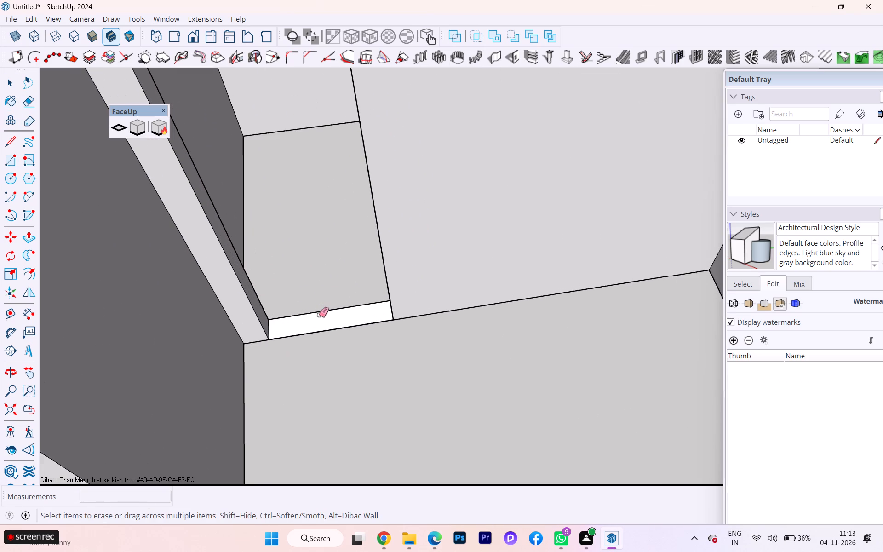
click(323, 310)
click(322, 314)
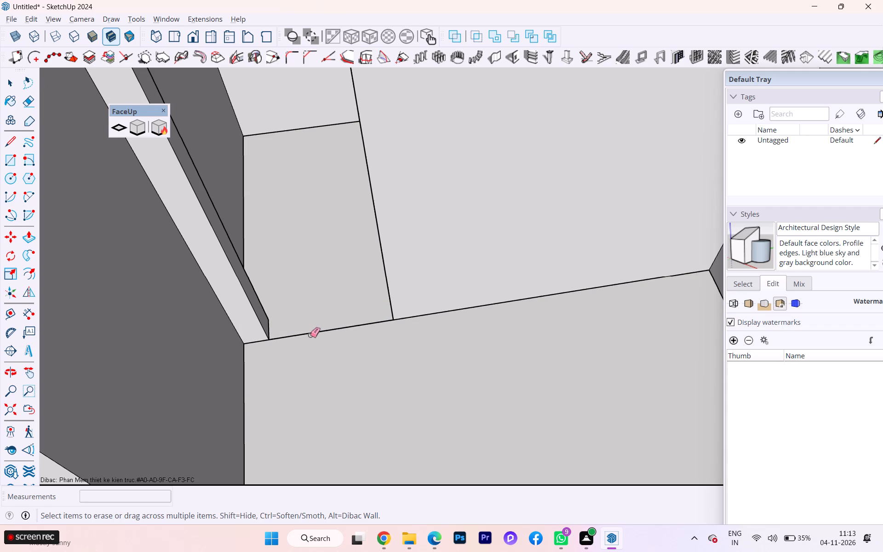
click(310, 335)
Erase the threshold strips in the Bedroom-01 and Bedroom-02 door openings and the stray vertical lines on the wall piece between them.
scroll(398, 314, up, 1)
scroll(402, 313, down, 8)
scroll(557, 272, up, 1)
scroll(502, 301, down, 1)
middle_drag(481, 308, 311, 341)
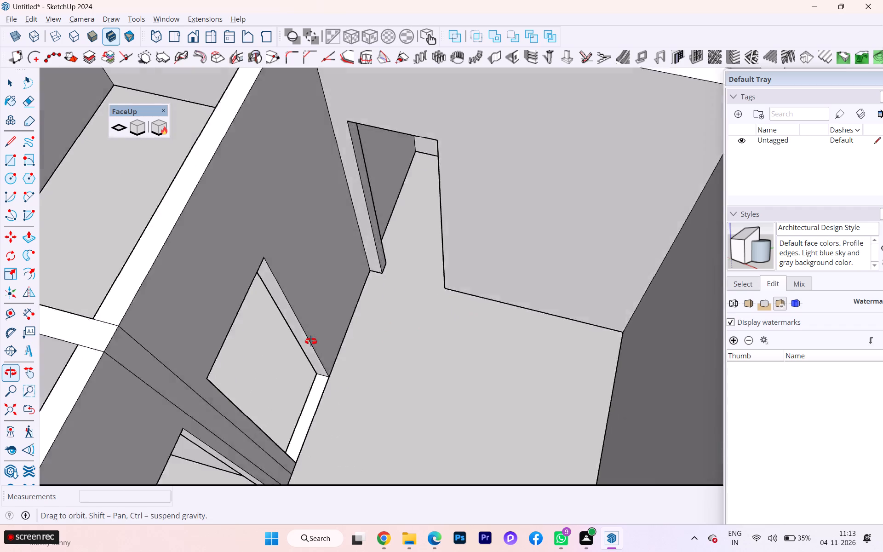
middle_drag(311, 341, 170, 338)
scroll(279, 314, up, 5)
click(276, 296)
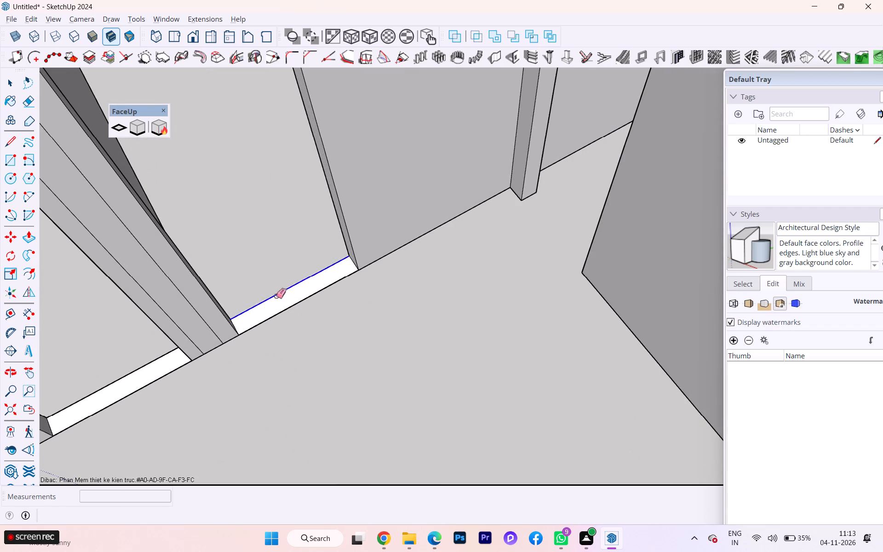
click(282, 314)
click(143, 364)
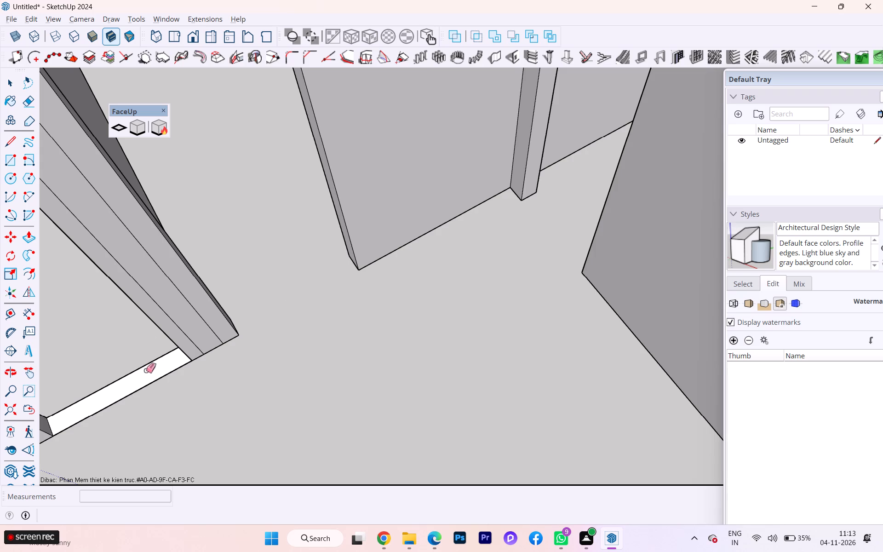
click(143, 364)
click(144, 367)
click(180, 324)
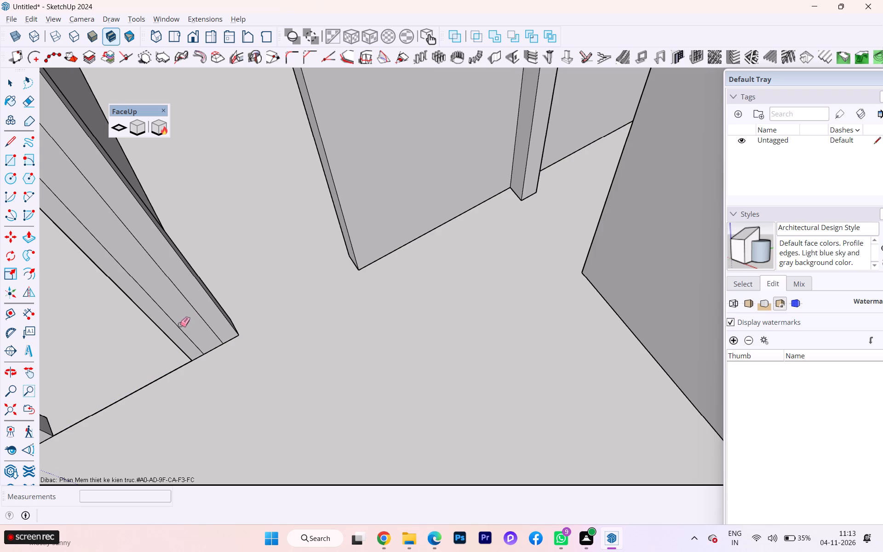
click(178, 328)
click(195, 307)
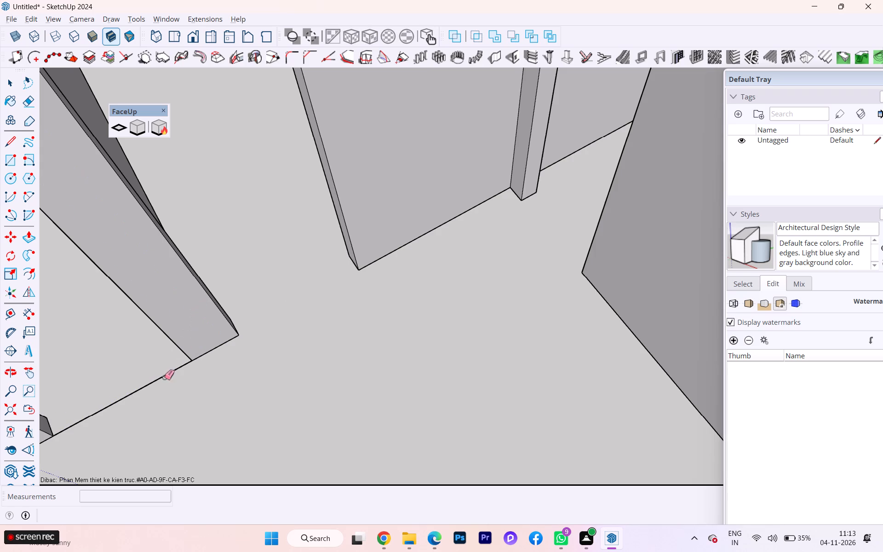
click(164, 377)
Erase the leftover seam lines on the wall tops where the bedroom partition meets the hall wall.
scroll(335, 279, down, 2)
scroll(360, 275, up, 2)
scroll(362, 274, down, 2)
scroll(477, 247, down, 3)
scroll(477, 247, up, 1)
scroll(477, 247, down, 2)
scroll(478, 247, up, 4)
scroll(478, 247, down, 4)
scroll(464, 247, up, 1)
scroll(464, 247, down, 2)
scroll(463, 248, up, 3)
scroll(463, 248, down, 1)
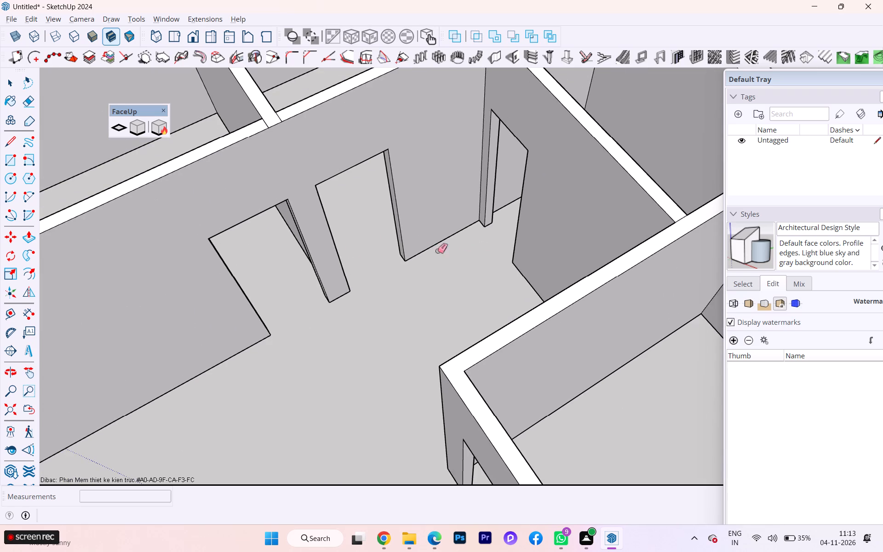
scroll(206, 235, down, 4)
scroll(207, 233, up, 7)
scroll(213, 230, down, 3)
scroll(287, 222, up, 2)
scroll(287, 222, down, 2)
scroll(258, 139, up, 4)
scroll(258, 139, down, 1)
scroll(258, 139, up, 3)
scroll(249, 158, down, 1)
scroll(249, 158, up, 4)
scroll(248, 165, down, 3)
scroll(248, 169, up, 8)
click(255, 200)
click(260, 199)
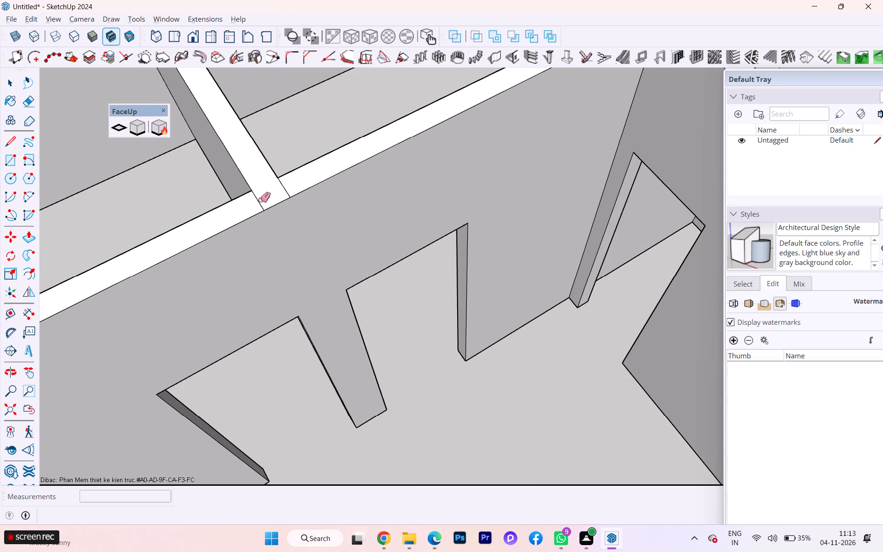
click(260, 201)
click(285, 187)
Inspect the door openings around the hall and passage and the front outer wall from several angles.
scroll(310, 157, down, 8)
scroll(316, 156, up, 2)
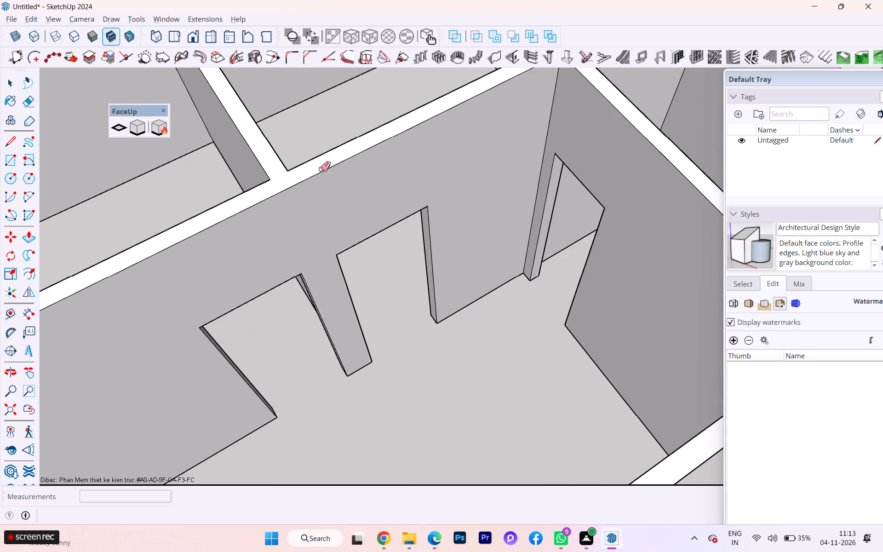
scroll(319, 171, down, 1)
scroll(319, 171, up, 2)
scroll(319, 171, down, 3)
scroll(466, 146, down, 13)
scroll(396, 174, down, 1)
middle_drag(469, 156, 415, 160)
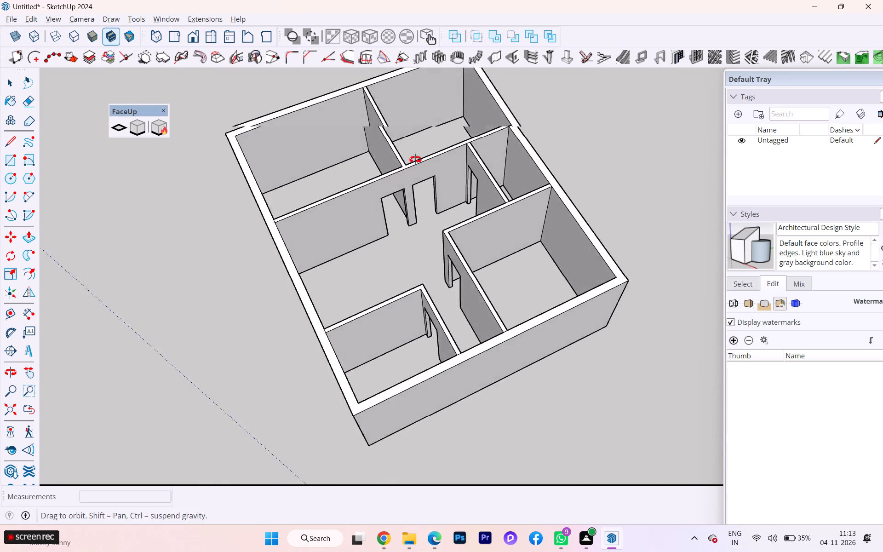
middle_drag(415, 160, 393, 157)
scroll(420, 171, up, 3)
scroll(443, 265, up, 5)
scroll(435, 328, down, 1)
scroll(431, 343, up, 1)
scroll(361, 327, down, 3)
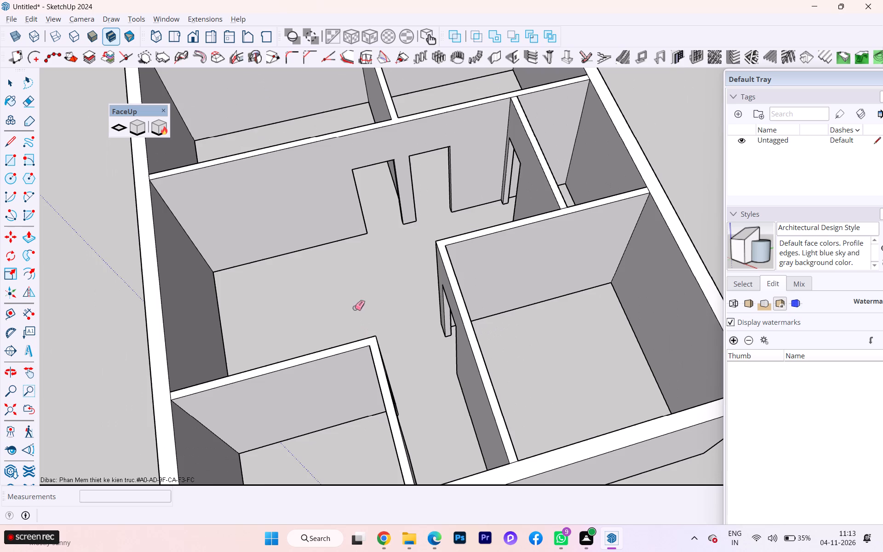
scroll(410, 314, down, 1)
middle_drag(405, 320, 258, 271)
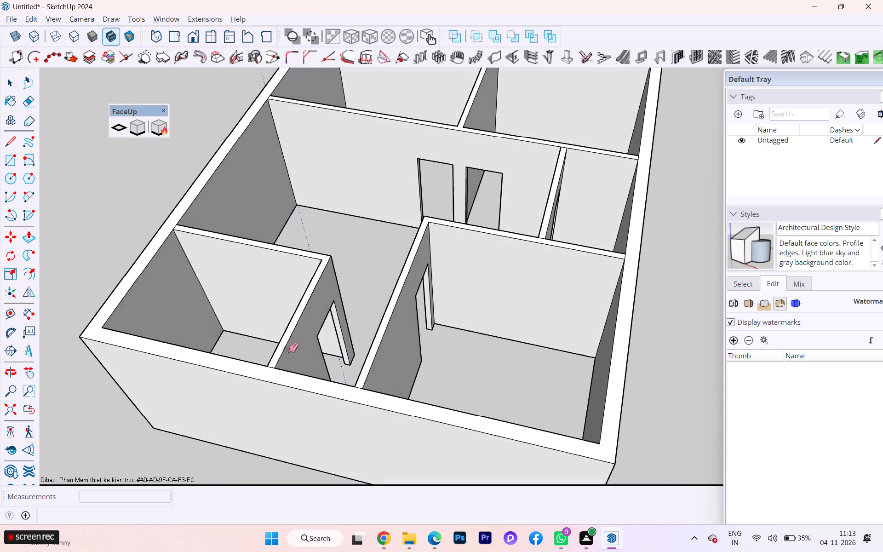
scroll(286, 353, up, 4)
scroll(282, 356, down, 2)
scroll(281, 358, up, 7)
scroll(308, 329, down, 3)
scroll(314, 322, up, 1)
scroll(315, 322, down, 3)
scroll(313, 293, up, 1)
scroll(313, 293, down, 3)
scroll(313, 293, up, 1)
scroll(313, 293, down, 2)
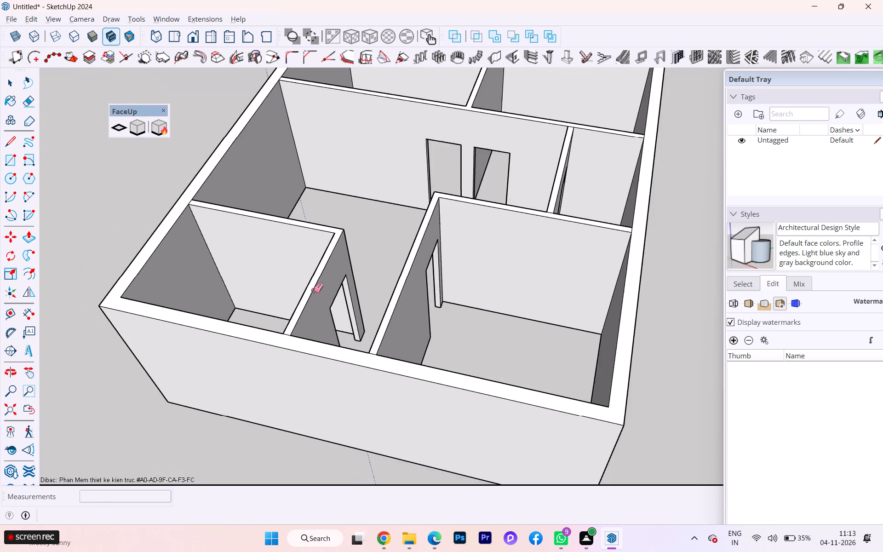
scroll(313, 290, down, 4)
middle_drag(305, 275, 405, 243)
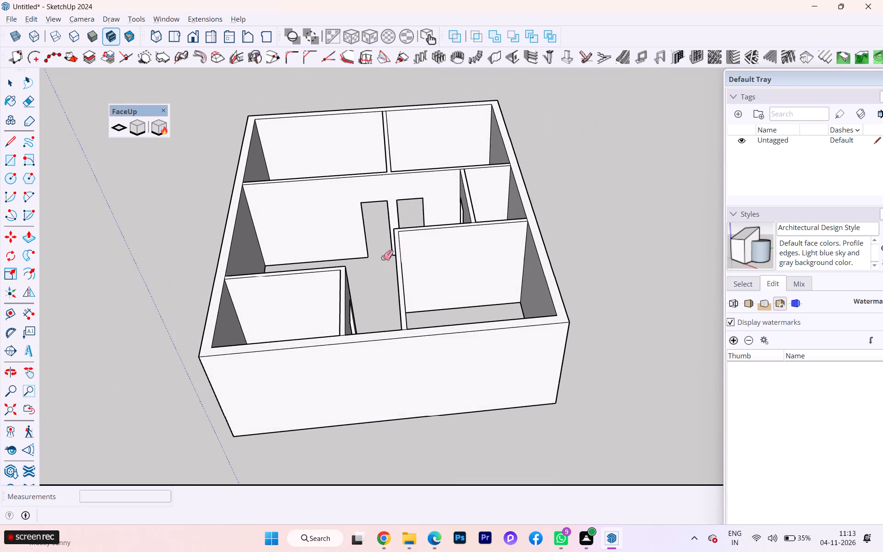
scroll(379, 260, up, 2)
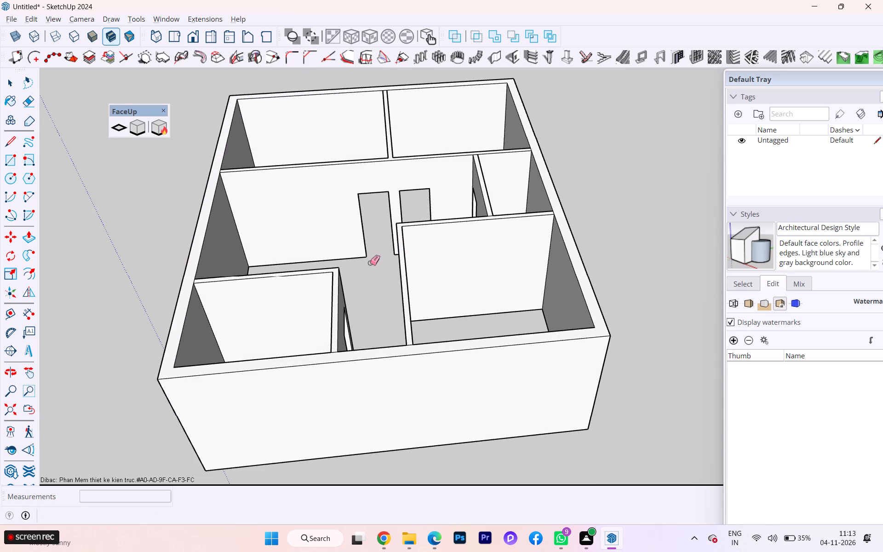
Check the window positions on the reference plan, then examine the model's outer side wall along the kitchen, hall and Bedroom-01.
key(alt+Tab)
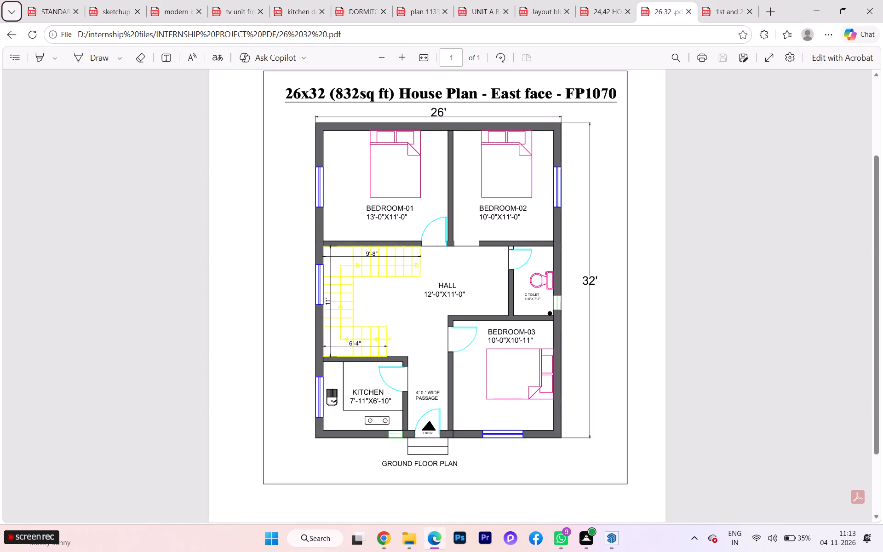
key(alt+Tab)
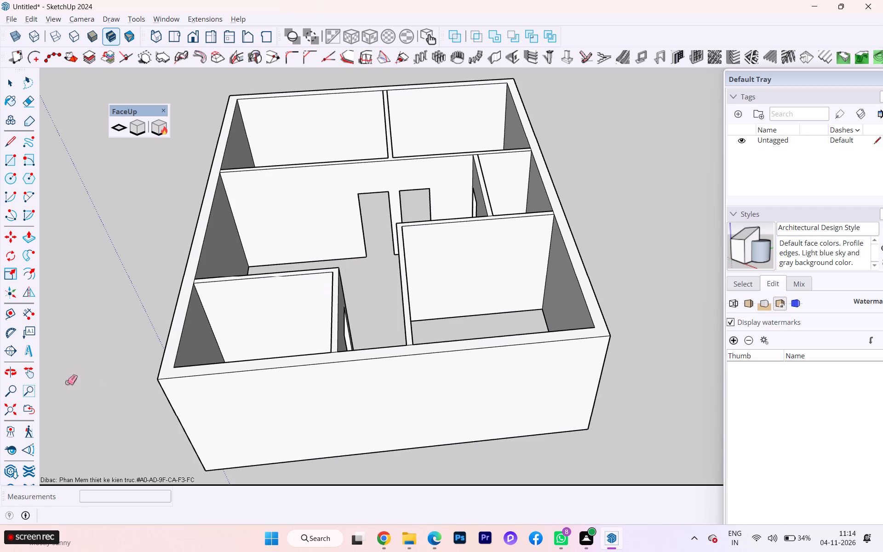
scroll(212, 342, down, 1)
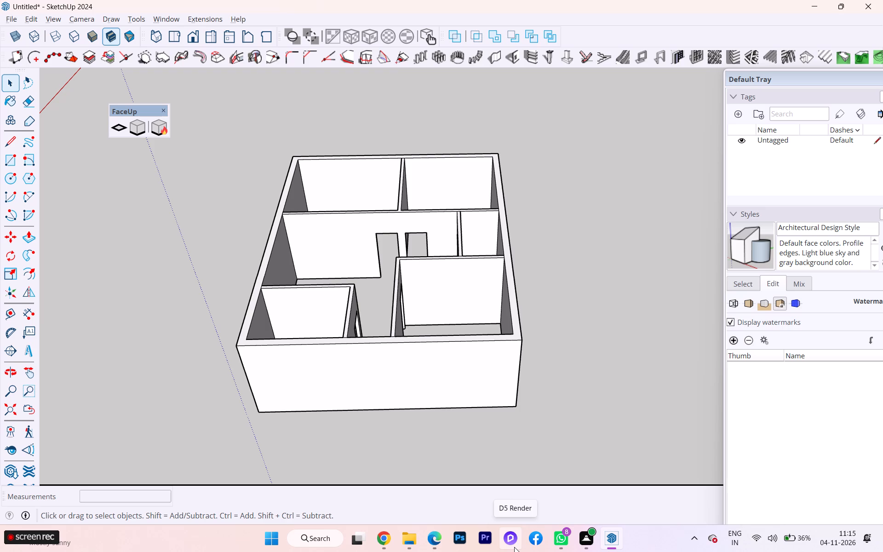
scroll(498, 517, down, 2)
scroll(417, 367, up, 1)
scroll(338, 332, up, 2)
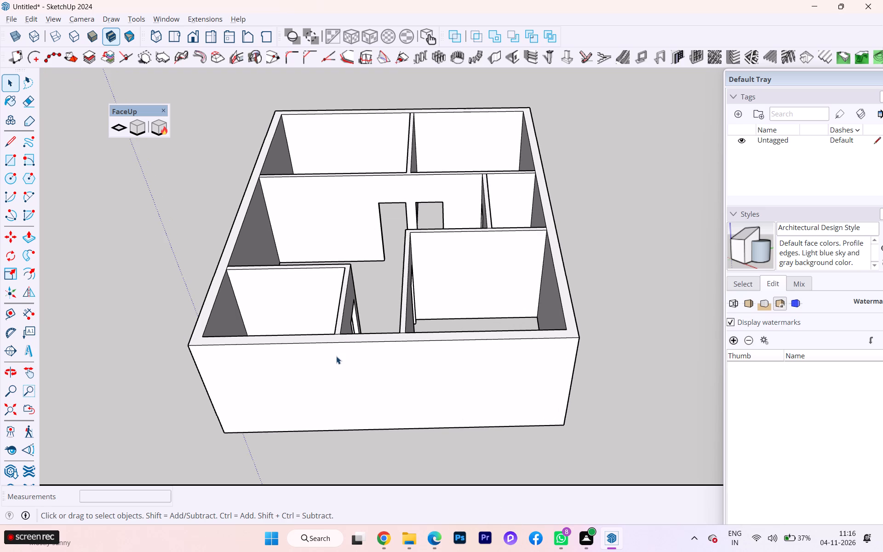
scroll(381, 328, down, 1)
middle_drag(399, 328, 636, 322)
middle_drag(467, 412, 503, 396)
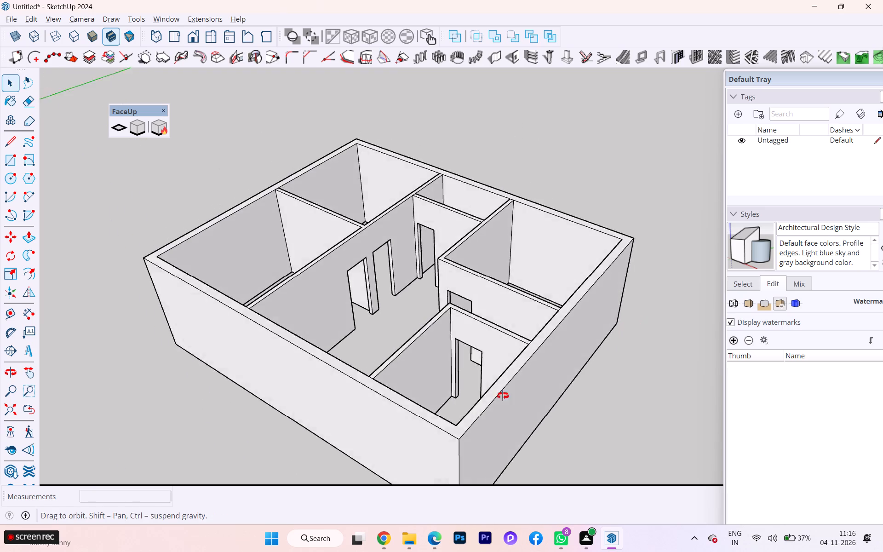
middle_drag(503, 396, 569, 379)
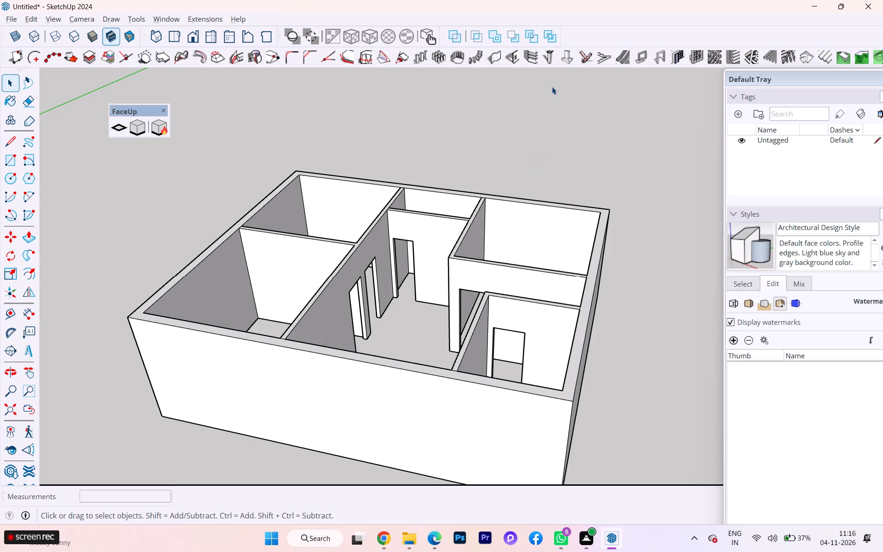
Start a 1001bit wall opening 4' wide and 4' high.
click(510, 64)
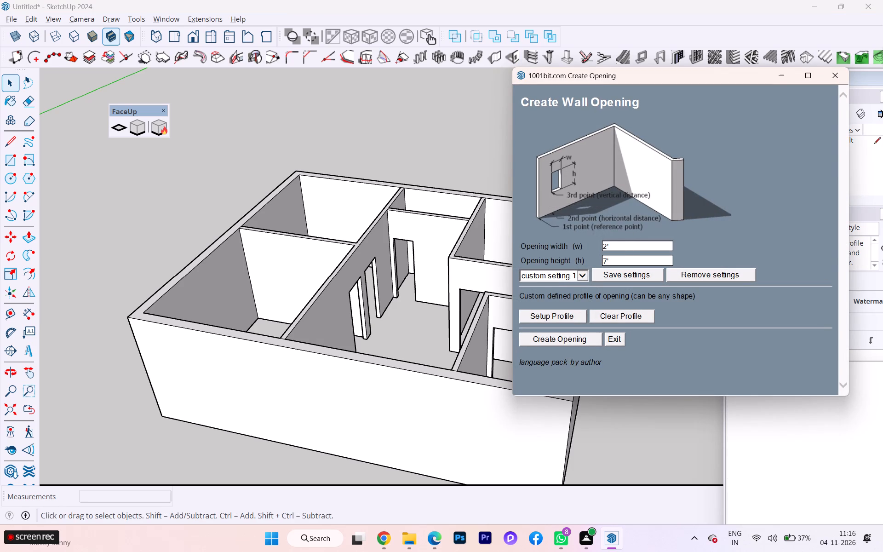
click(626, 248)
text(4')
drag(620, 269, 617, 263)
click(615, 257)
text(4')
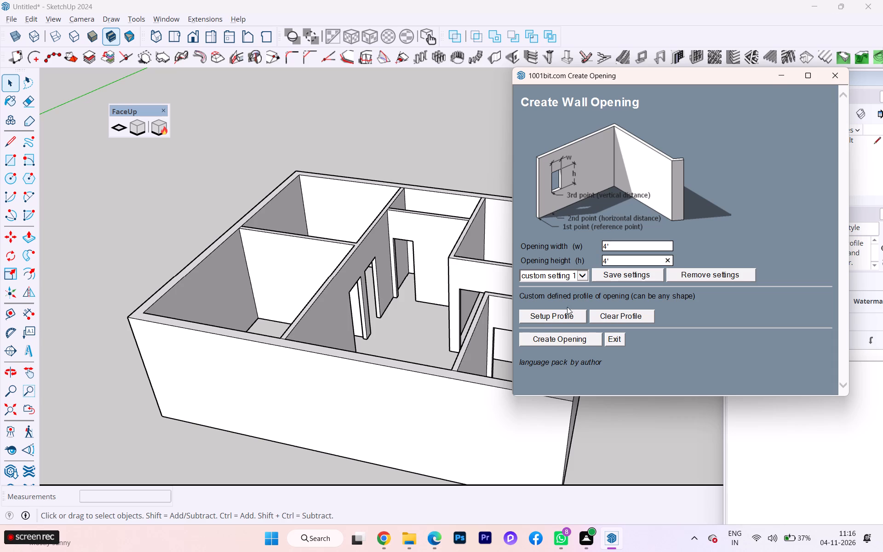
click(544, 338)
Check the kitchen window on the reference plan and place the opening in the kitchen's outer side wall at a 3' sill height.
scroll(433, 390, down, 2)
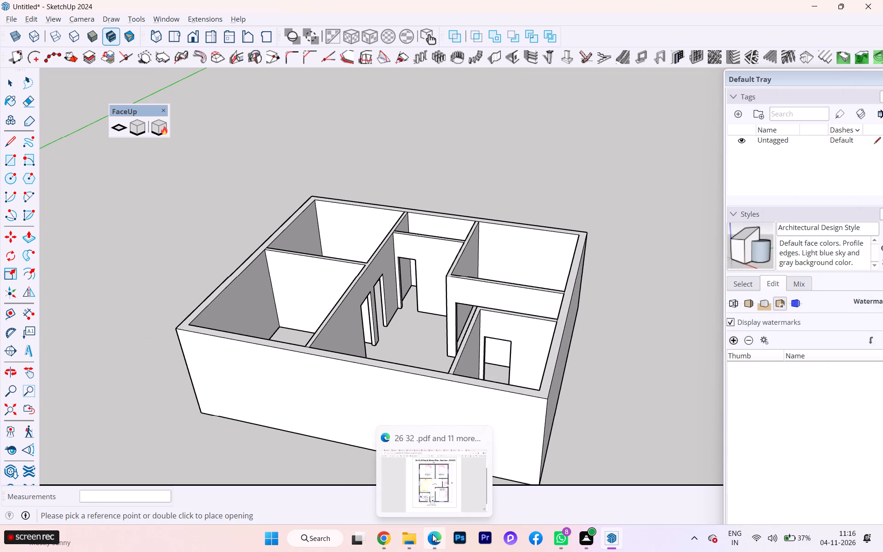
click(427, 487)
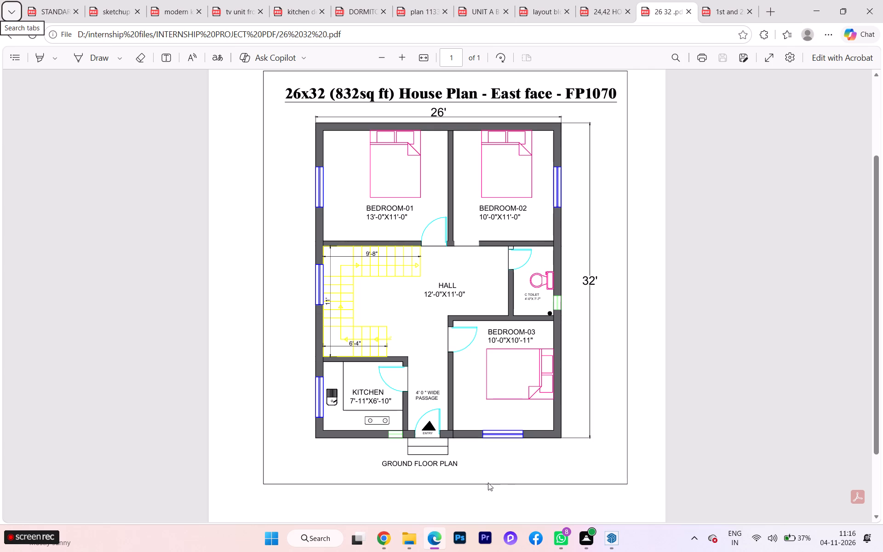
click(600, 491)
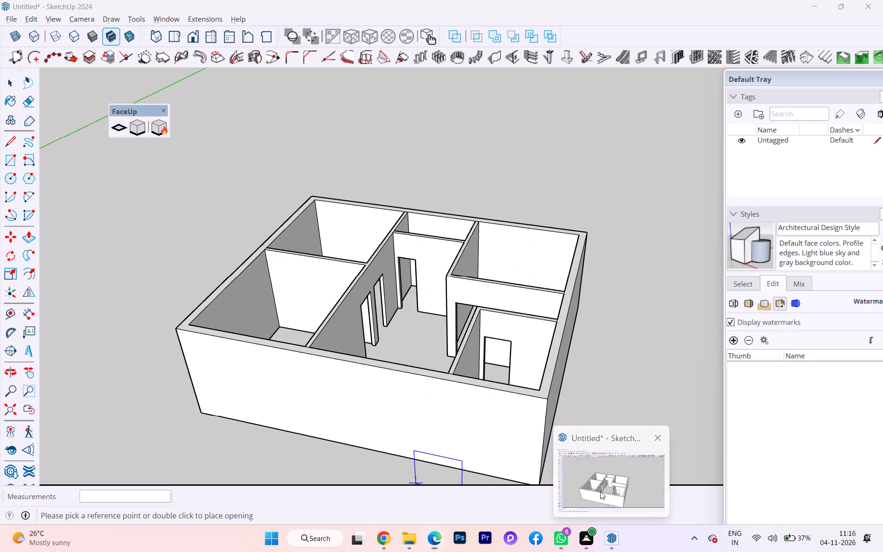
middle_drag(467, 453, 519, 440)
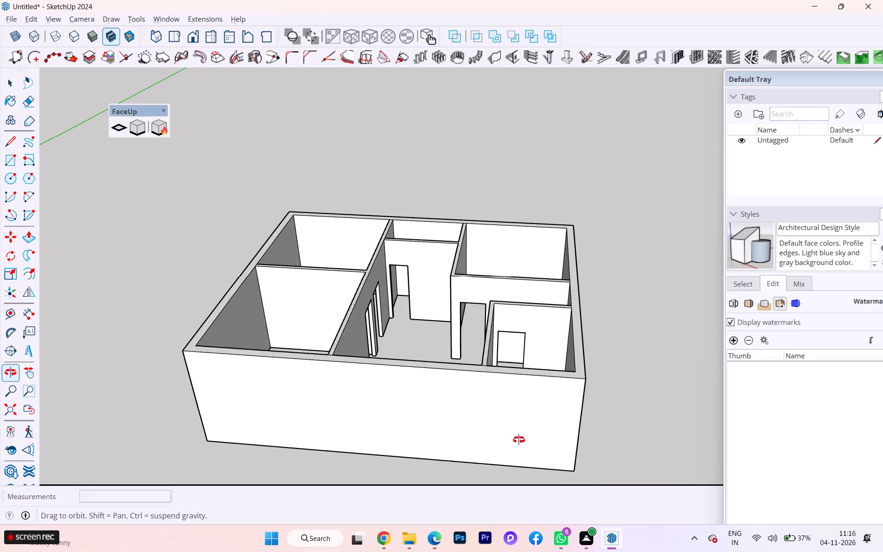
middle_drag(519, 440, 527, 437)
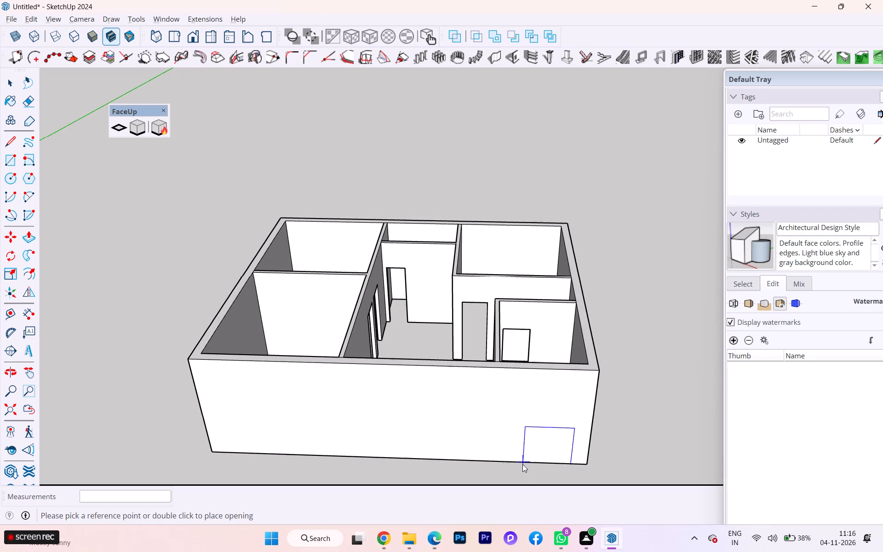
click(516, 464)
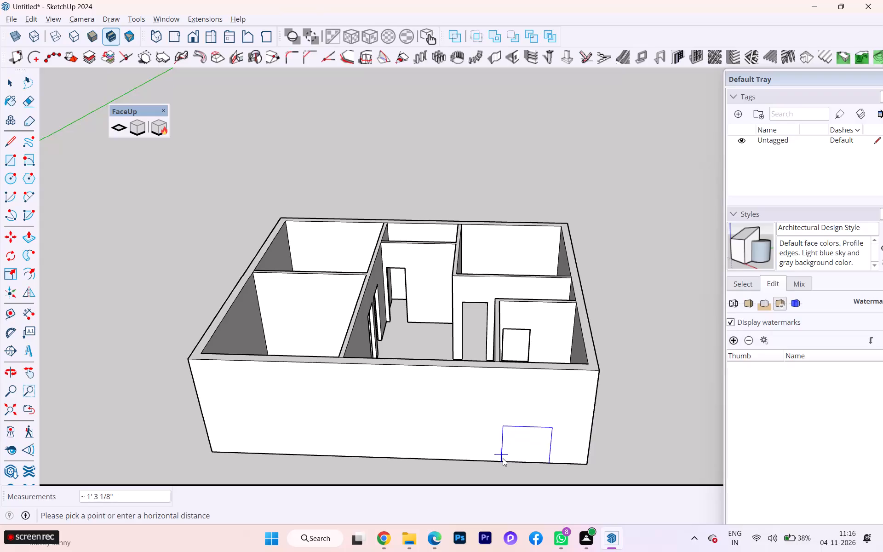
click(513, 464)
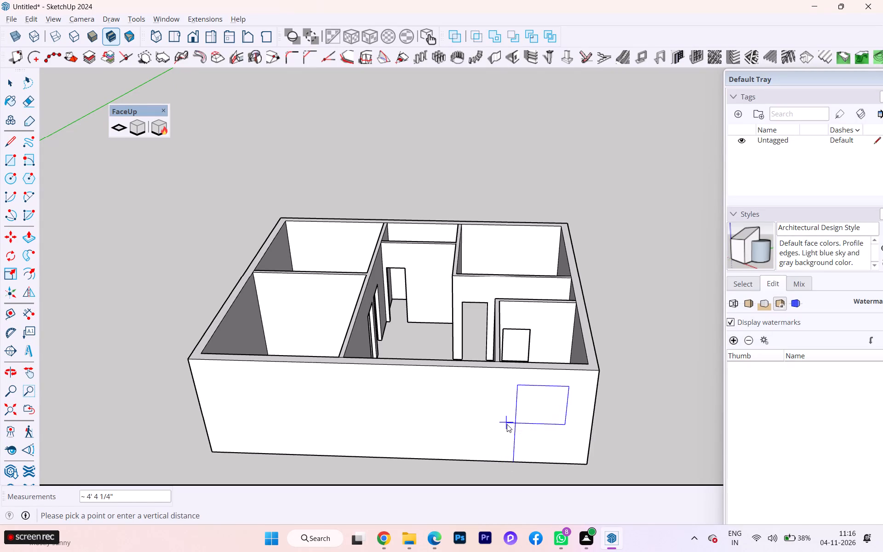
text(3')
key(Return)
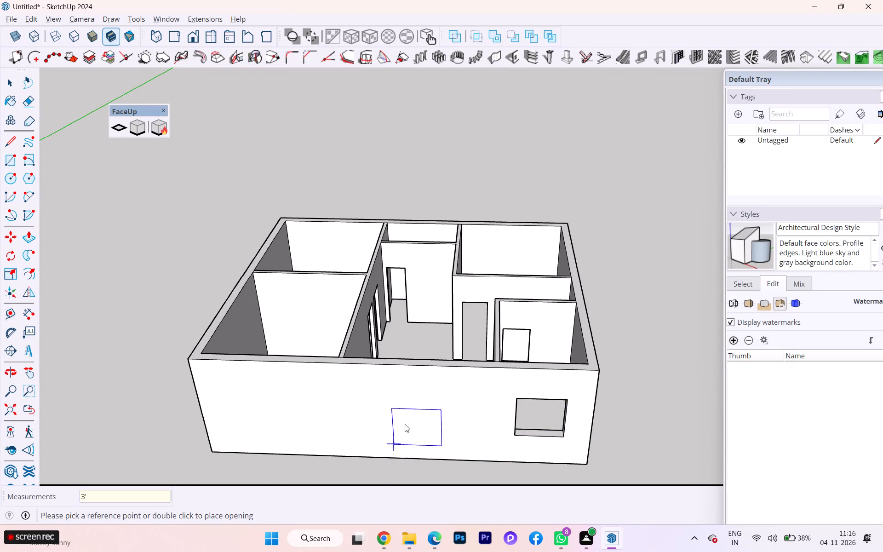
Place a second window opening in the same outer wall at the hall's staircase area, 3' above the base.
click(378, 458)
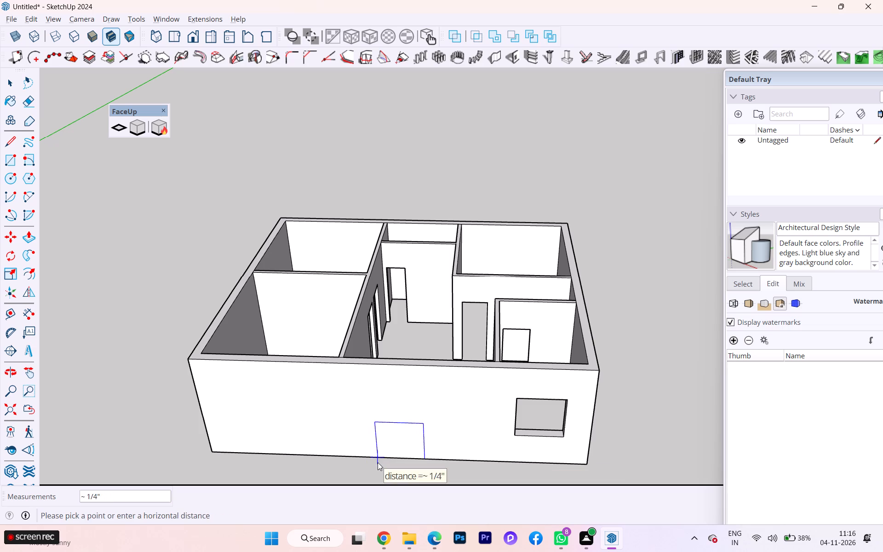
click(378, 462)
text(3')
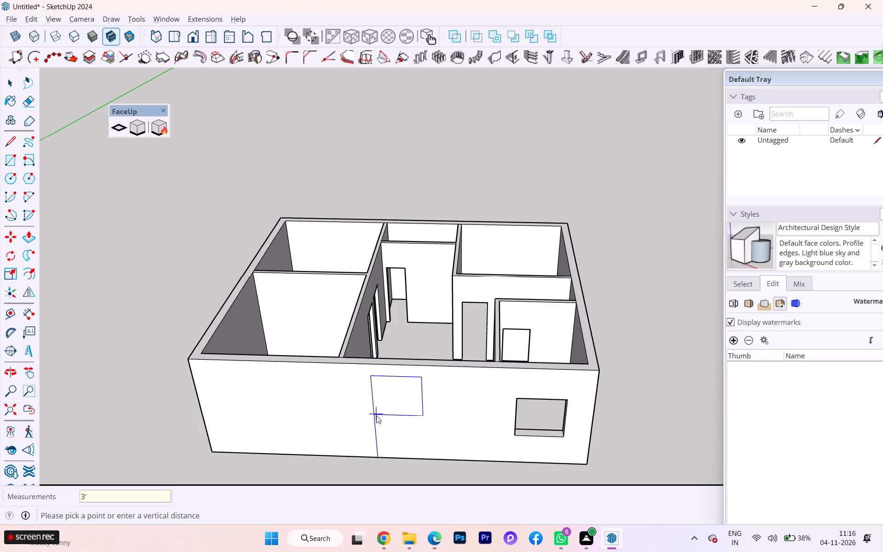
key(Return)
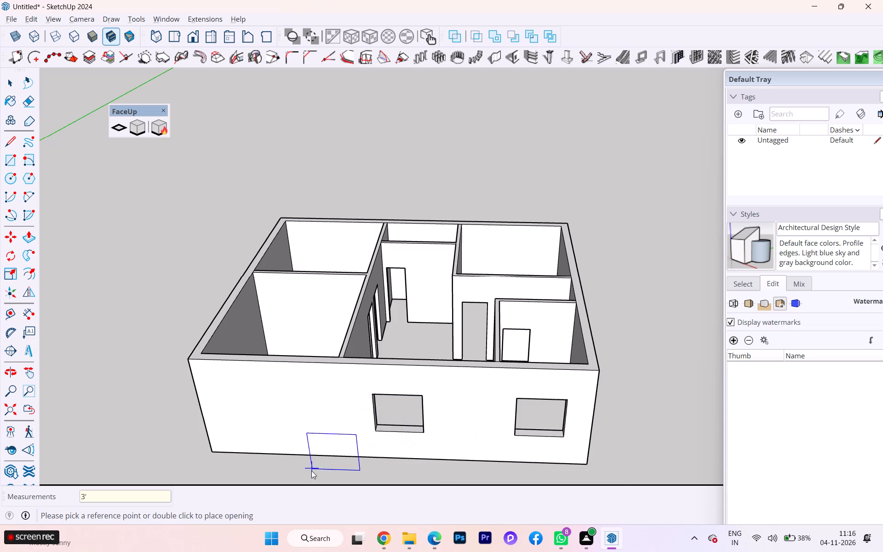
Place a third window opening in the same outer wall at Bedroom-01, 3' above the base.
middle_drag(311, 471, 340, 465)
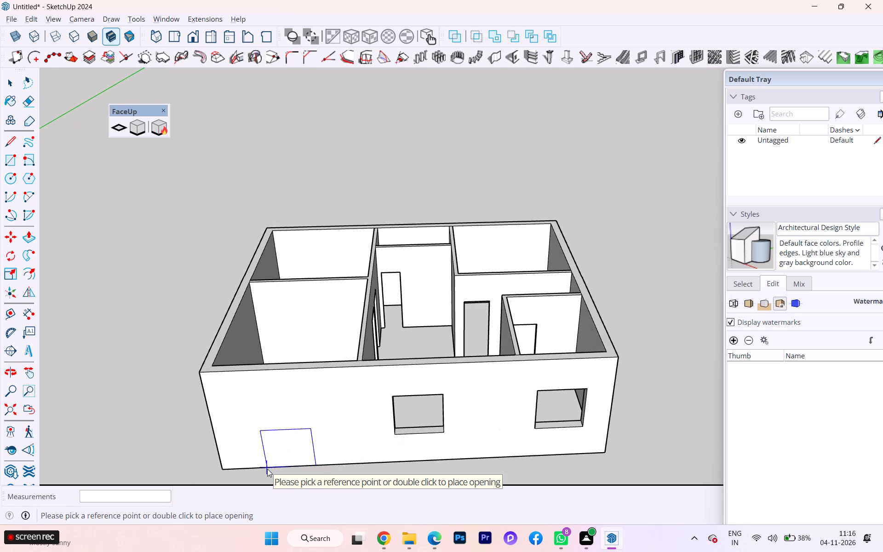
click(271, 467)
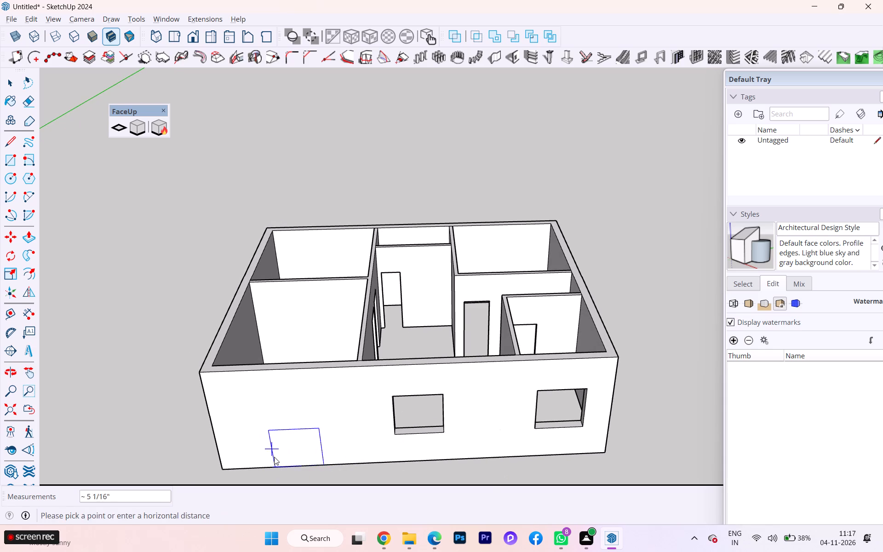
click(278, 466)
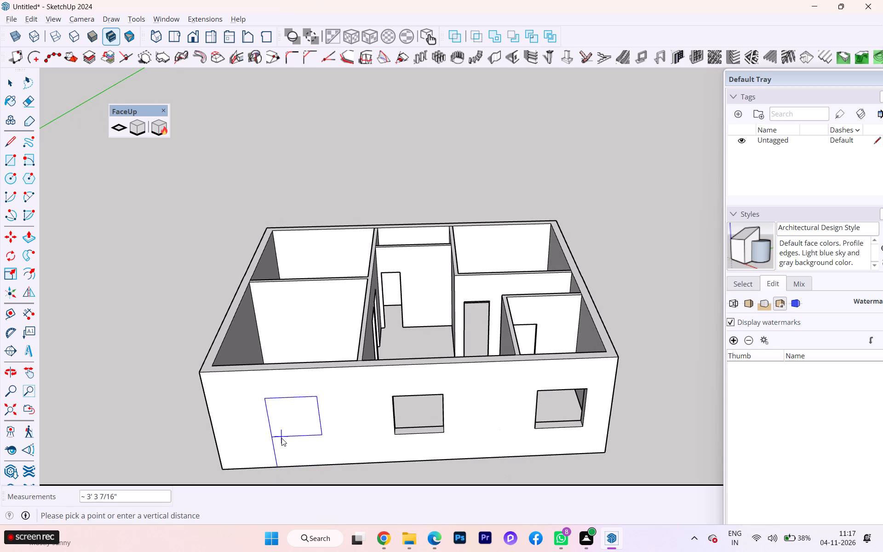
text(3')
key(Return)
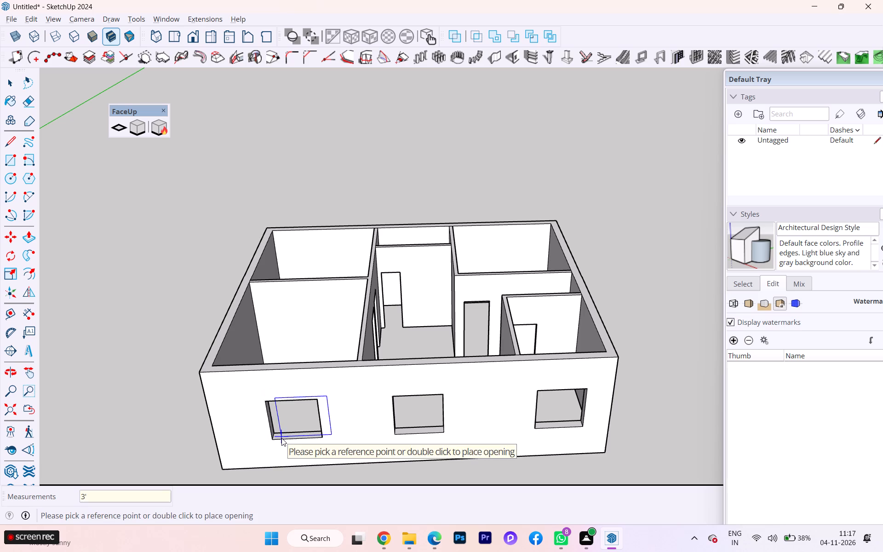
Check the reference plan and place a window opening in Bedroom-02's outer side wall, 3' above the base.
scroll(269, 439, down, 1)
scroll(269, 439, up, 2)
scroll(286, 438, down, 3)
scroll(334, 456, down, 1)
middle_drag(373, 453, 666, 443)
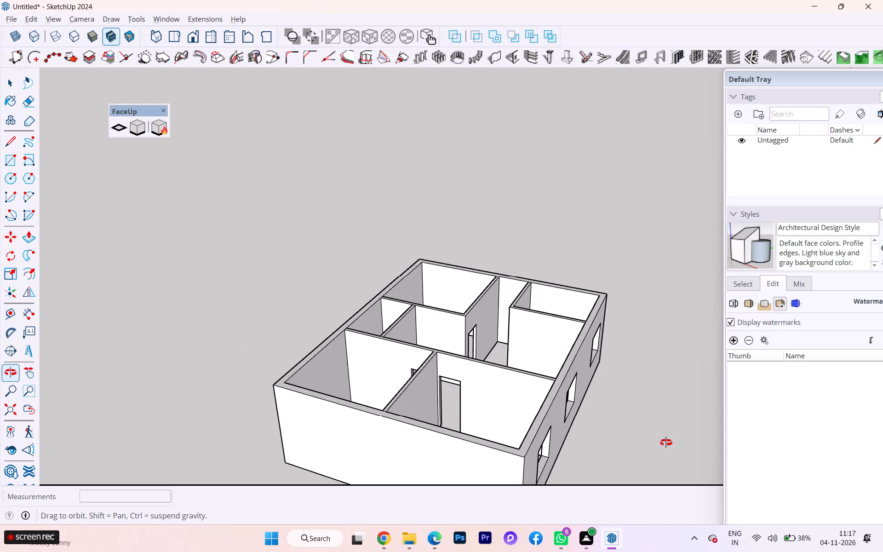
middle_drag(666, 443, 708, 422)
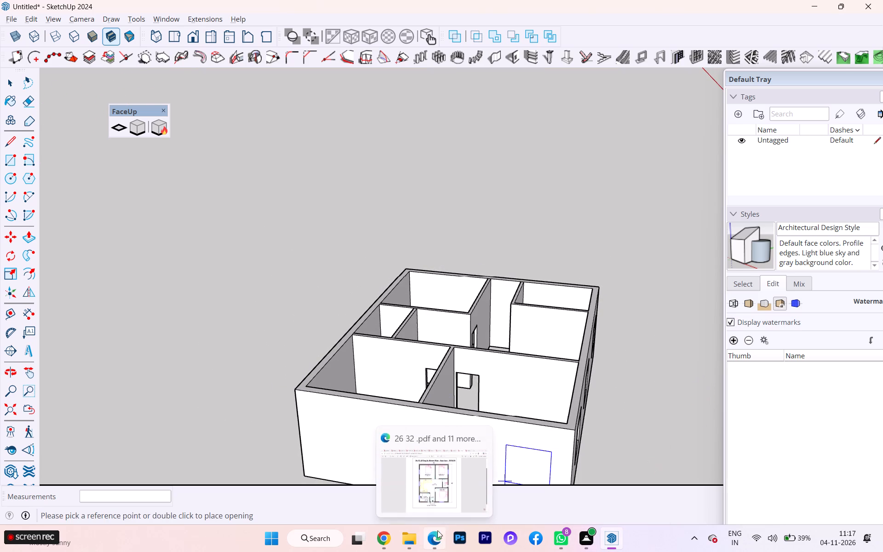
click(428, 496)
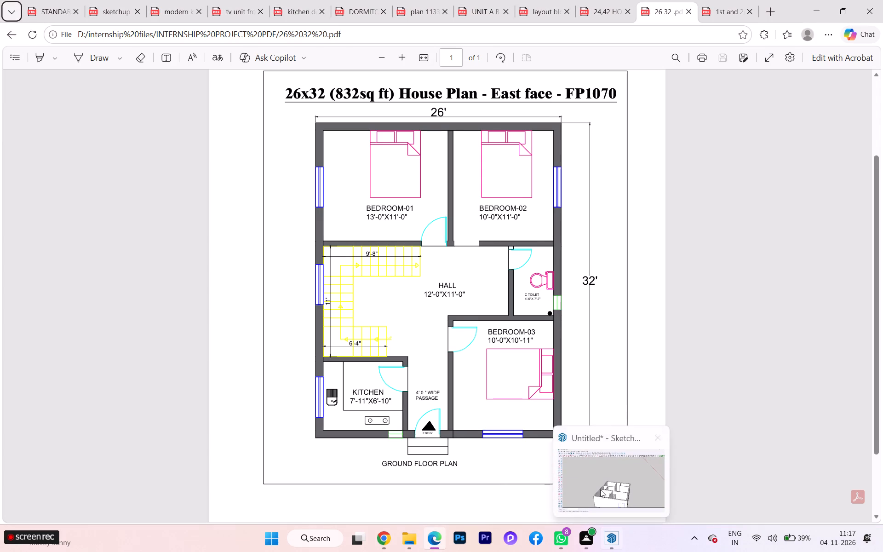
click(600, 474)
middle_drag(380, 437, 690, 449)
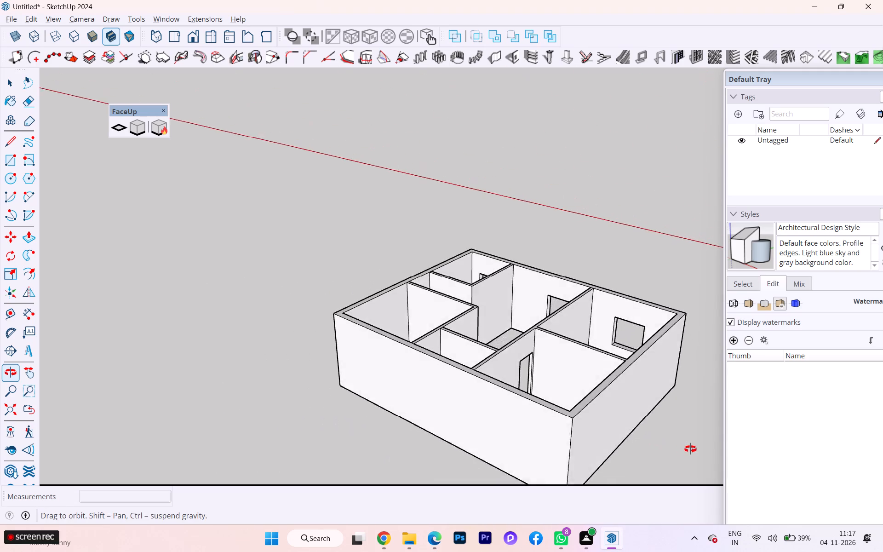
middle_drag(690, 449, 750, 446)
middle_drag(471, 450, 589, 460)
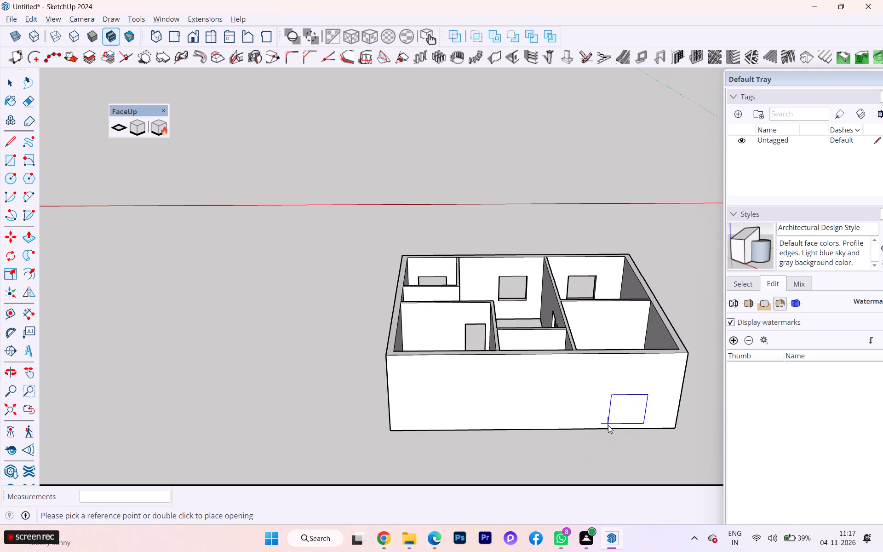
click(614, 431)
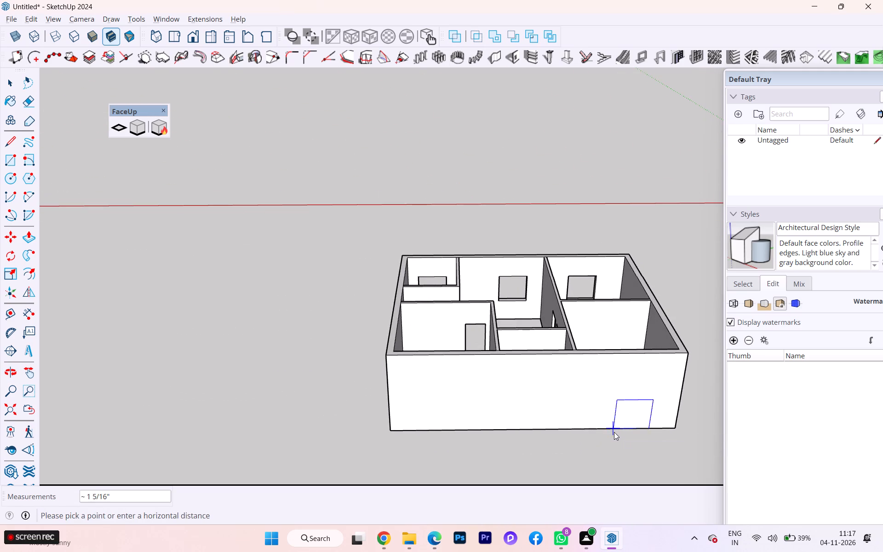
click(614, 430)
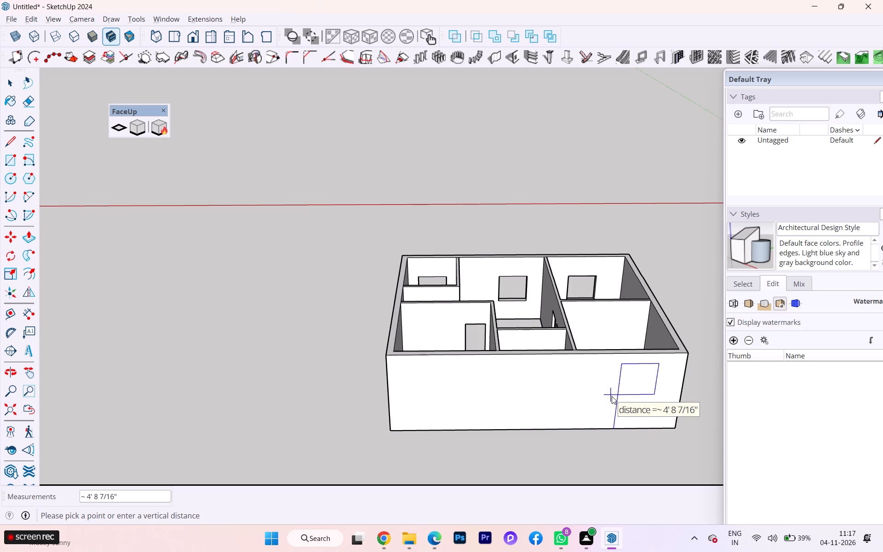
text(3')
key(Return)
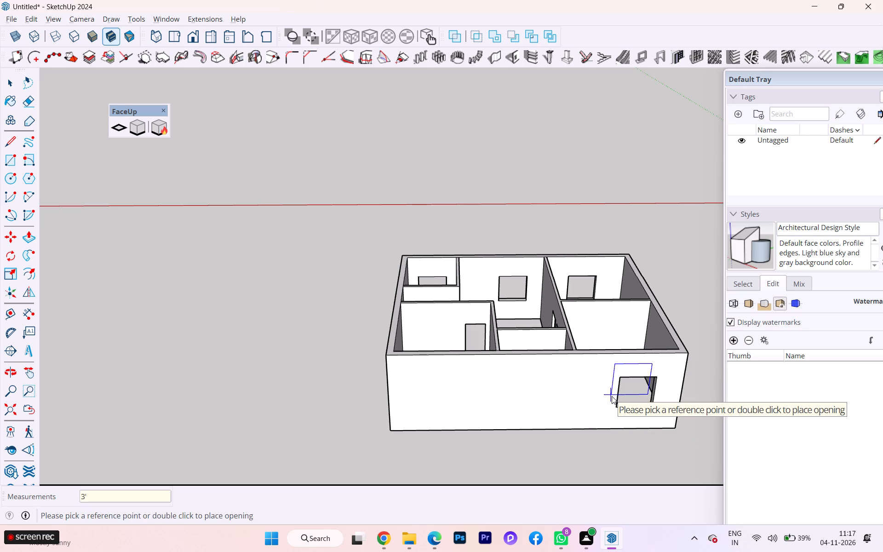
scroll(418, 424, down, 1)
middle_drag(416, 423, 581, 412)
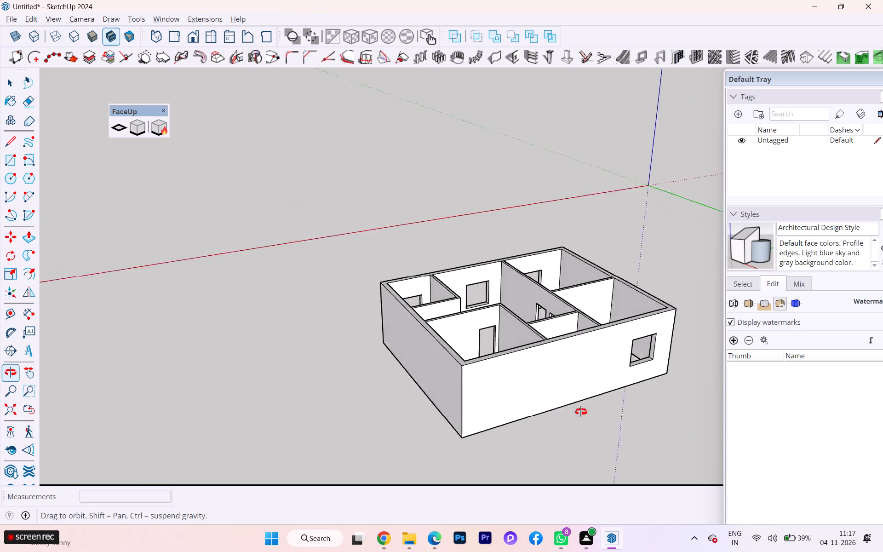
Place a 4'x4' window opening in the blank adjoining outer wall, at the larger corner room, 3' above the base.
middle_drag(581, 412, 710, 415)
middle_drag(519, 398, 582, 397)
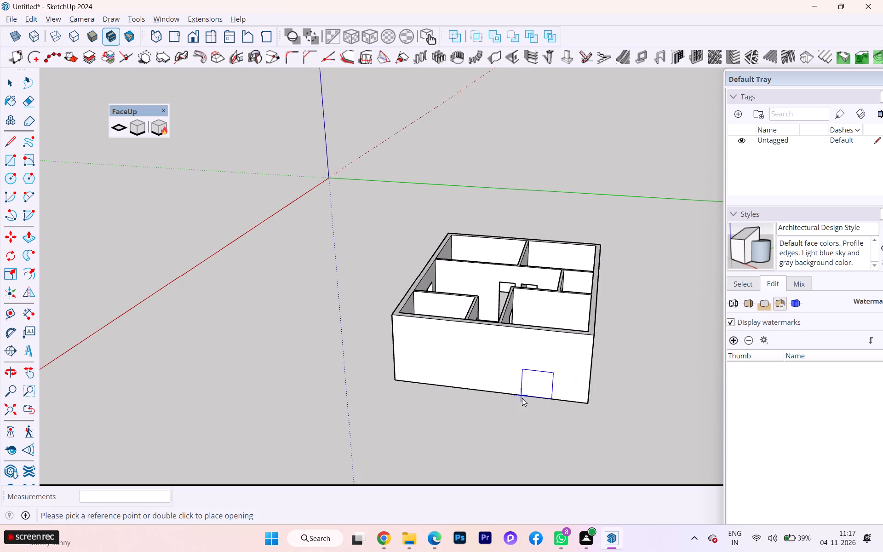
click(527, 397)
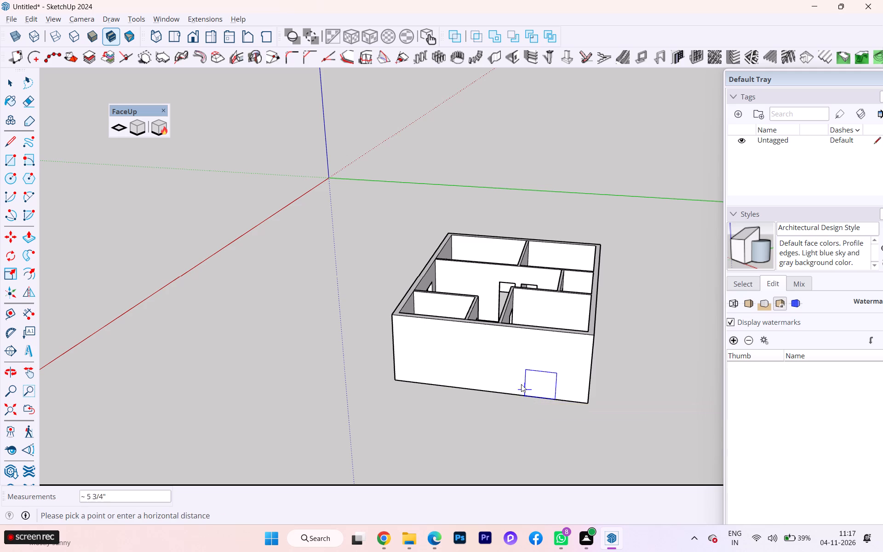
click(518, 394)
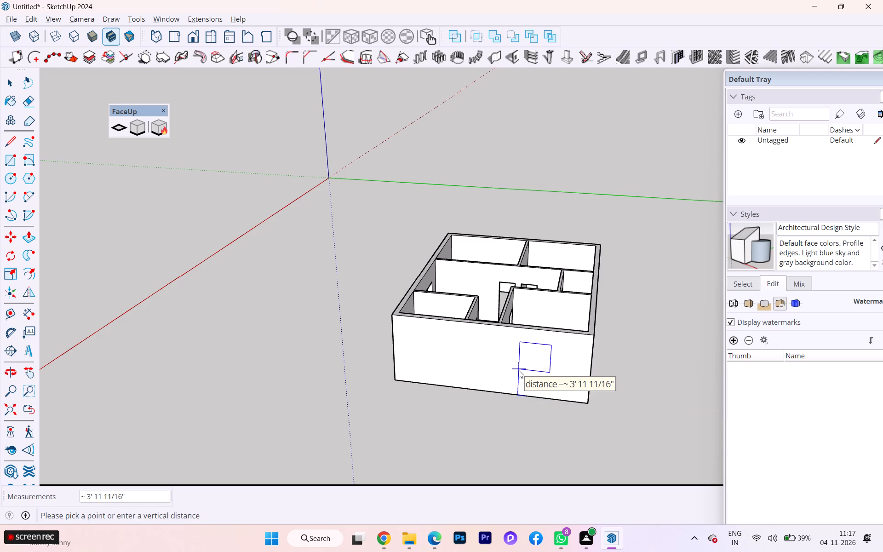
text(3')
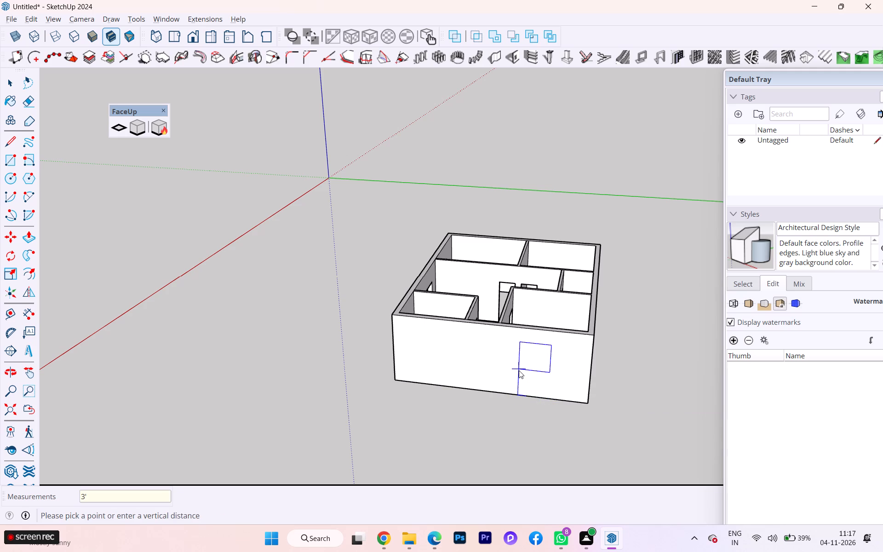
key(Return)
scroll(529, 343, up, 1)
scroll(528, 342, down, 1)
scroll(528, 342, up, 1)
scroll(528, 342, down, 1)
scroll(528, 342, up, 2)
scroll(527, 342, down, 1)
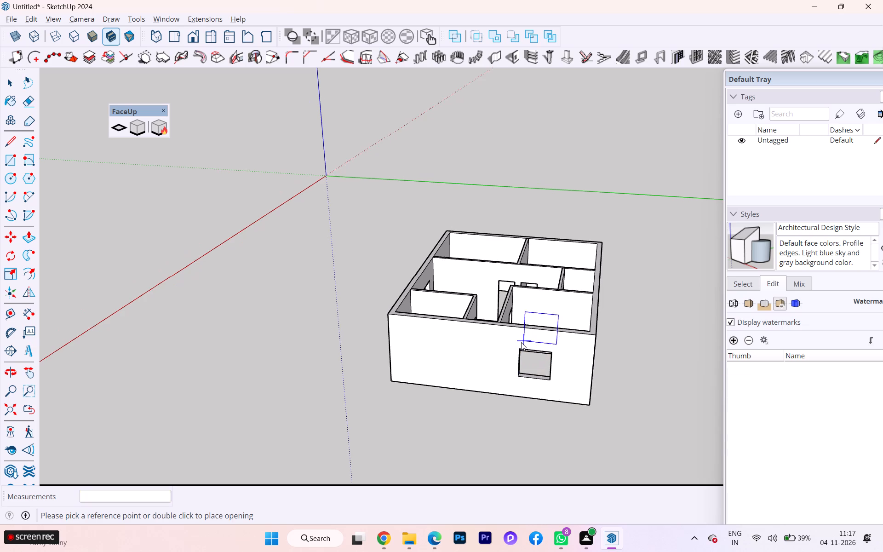
scroll(447, 361, up, 7)
scroll(407, 384, up, 1)
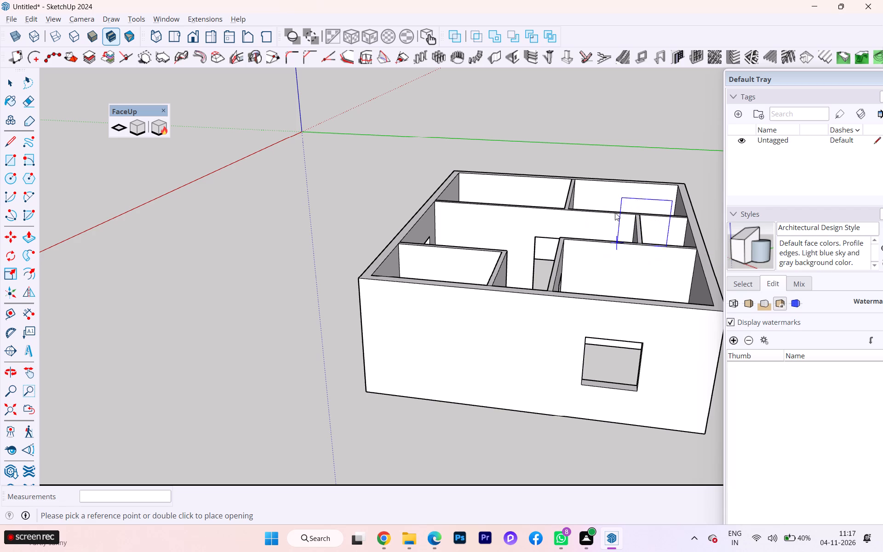
Configure the 1001bit wall opening as 2' wide and 3' high.
click(521, 60)
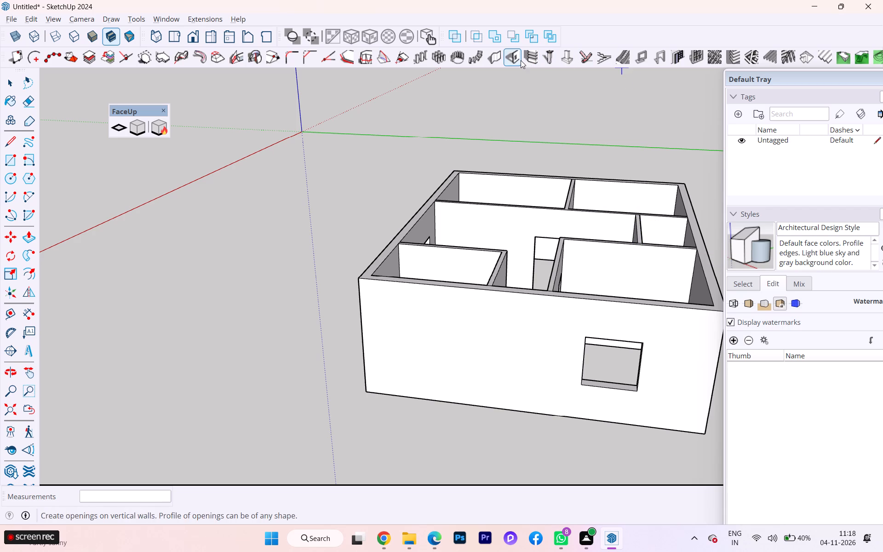
drag(622, 248, 575, 247)
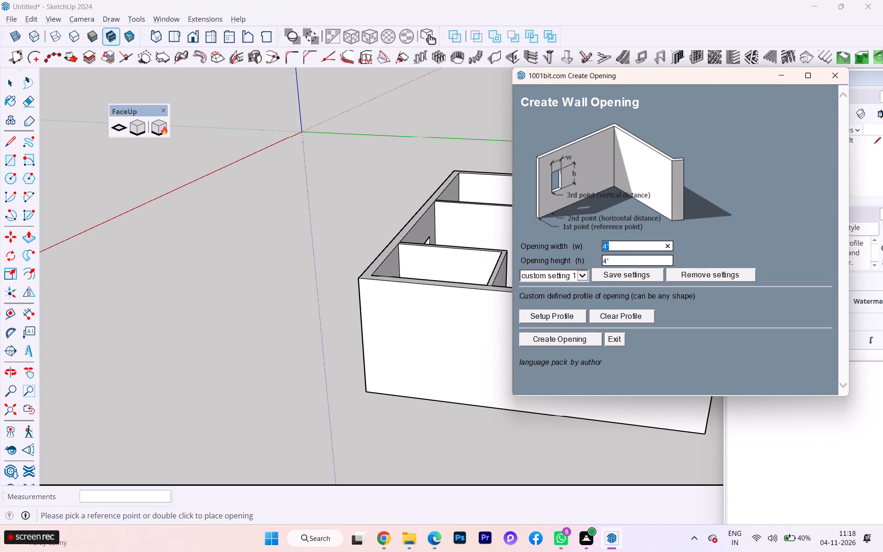
key(1)
key(BackSpace)
text(2')
click(612, 260)
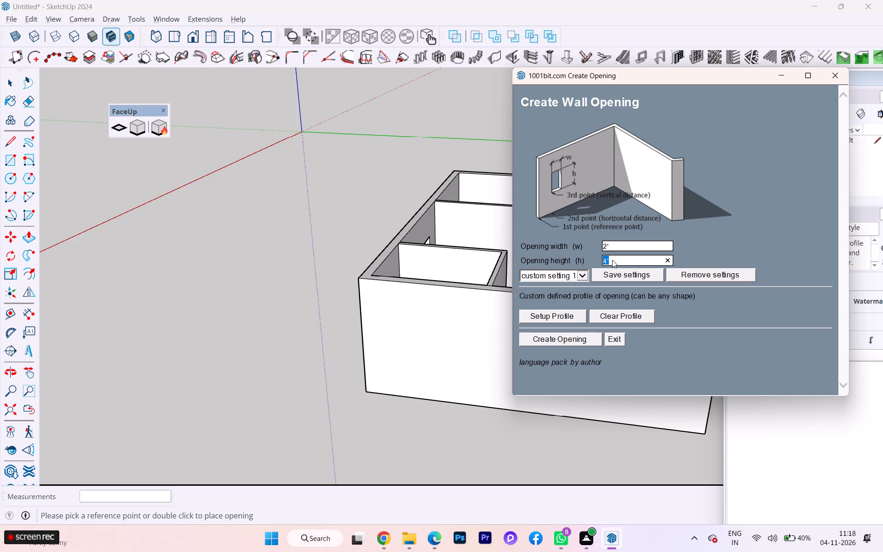
key(8)
key(BackSpace)
text(2')
click(619, 260)
key(BackSpace)
key(BackSpace)
text(3')
click(549, 340)
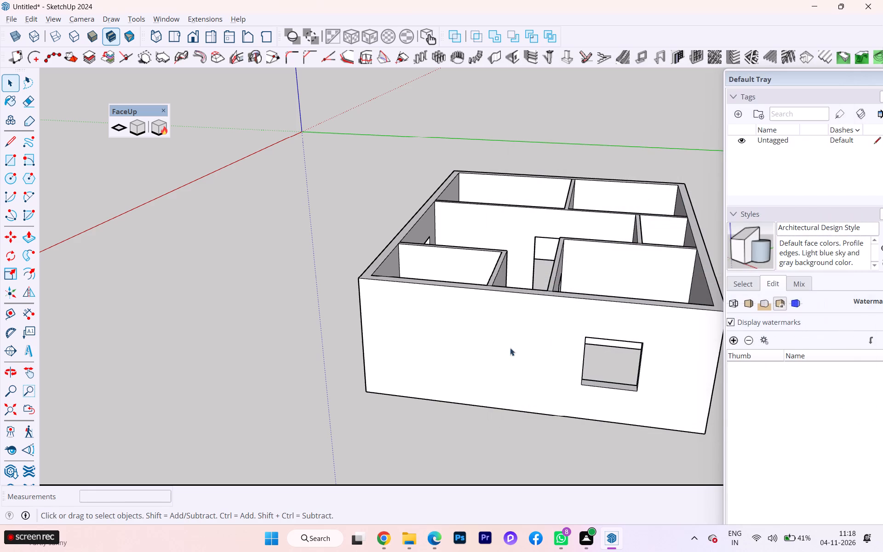
Place the 2'x3' opening in the same outer wall at the smaller corner room, 3' above the base.
click(514, 60)
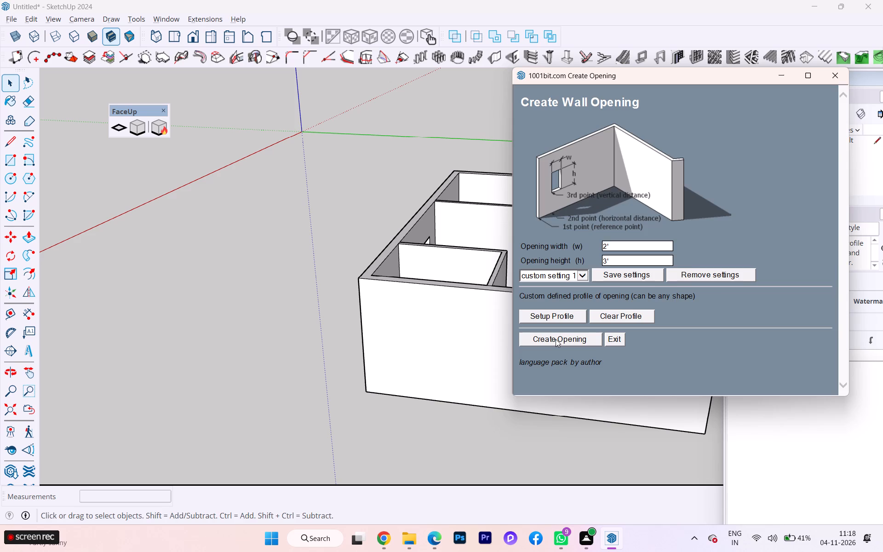
click(556, 339)
middle_drag(412, 411, 484, 427)
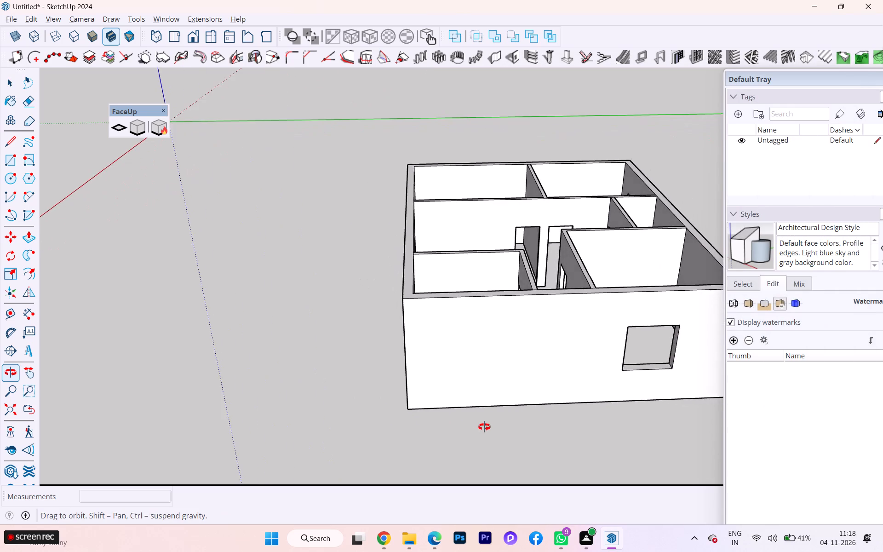
middle_drag(484, 427, 448, 413)
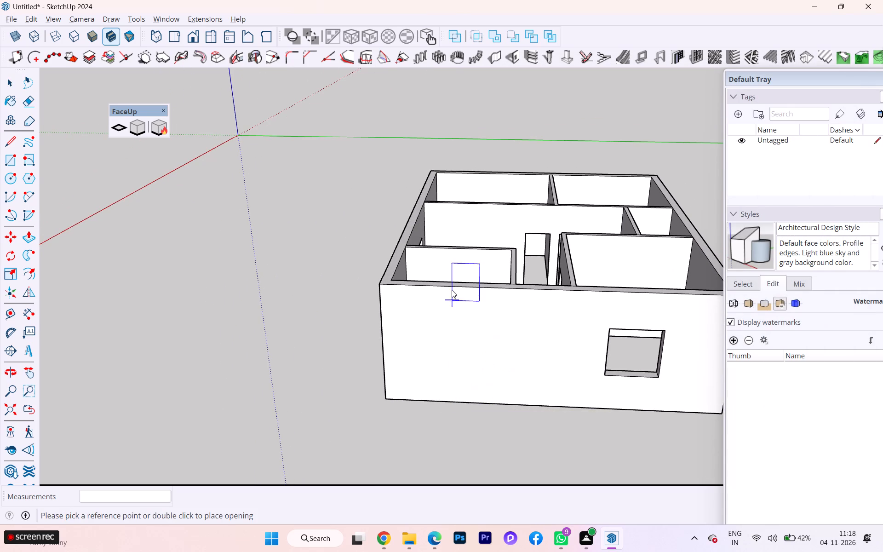
scroll(473, 418, down, 1)
middle_drag(473, 418, 493, 458)
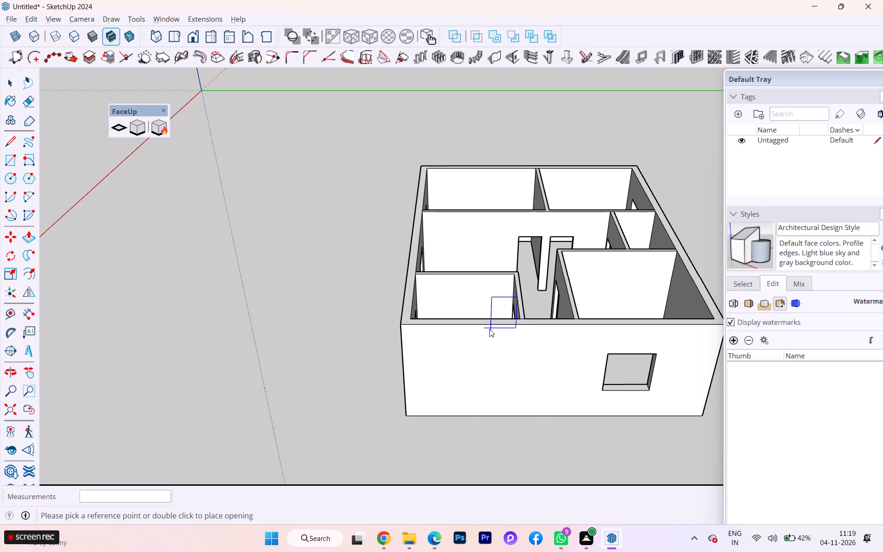
click(492, 418)
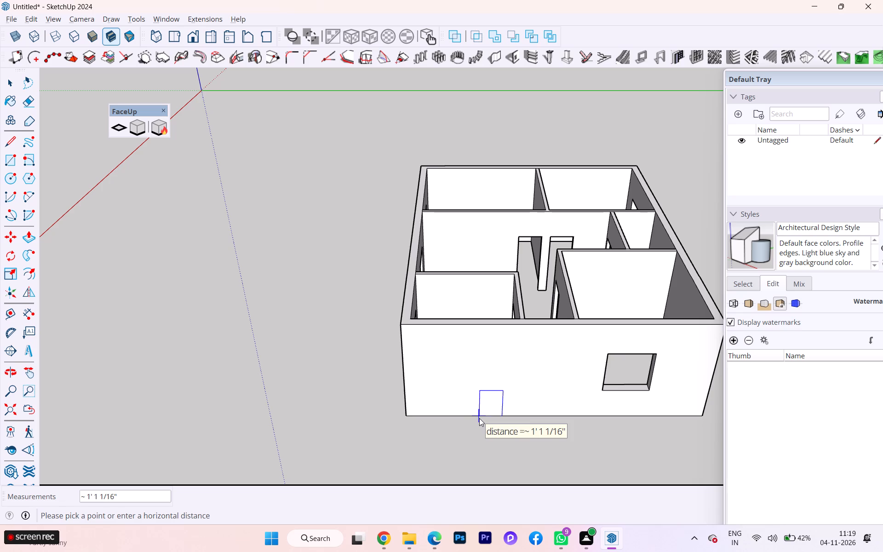
click(479, 418)
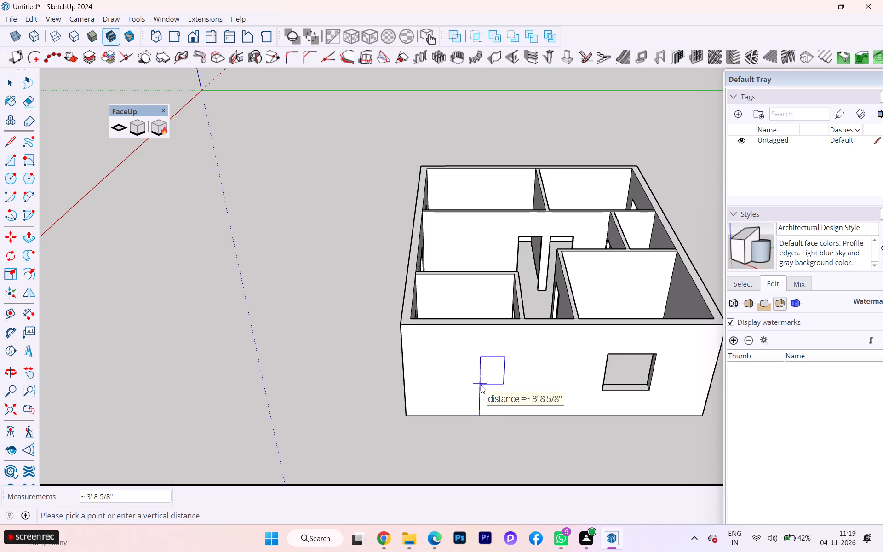
text(3')
key(Return)
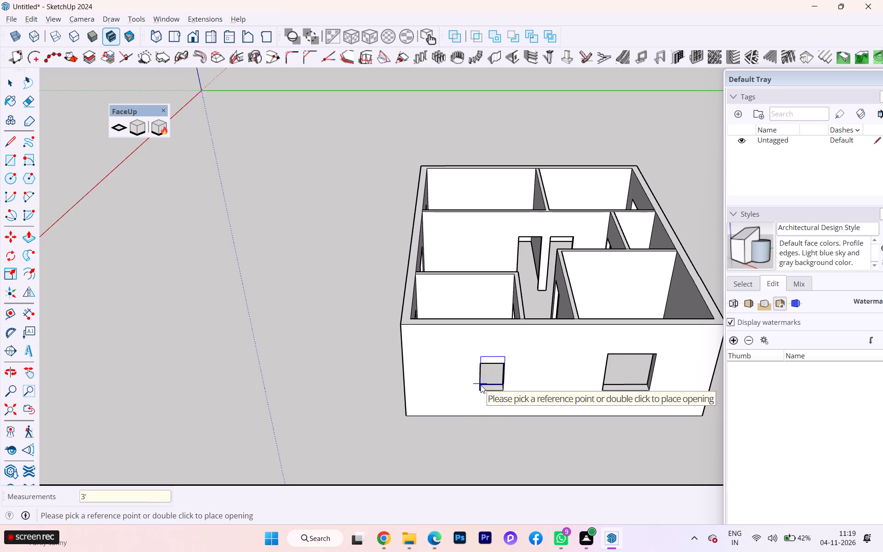
scroll(551, 304, up, 4)
scroll(436, 273, down, 2)
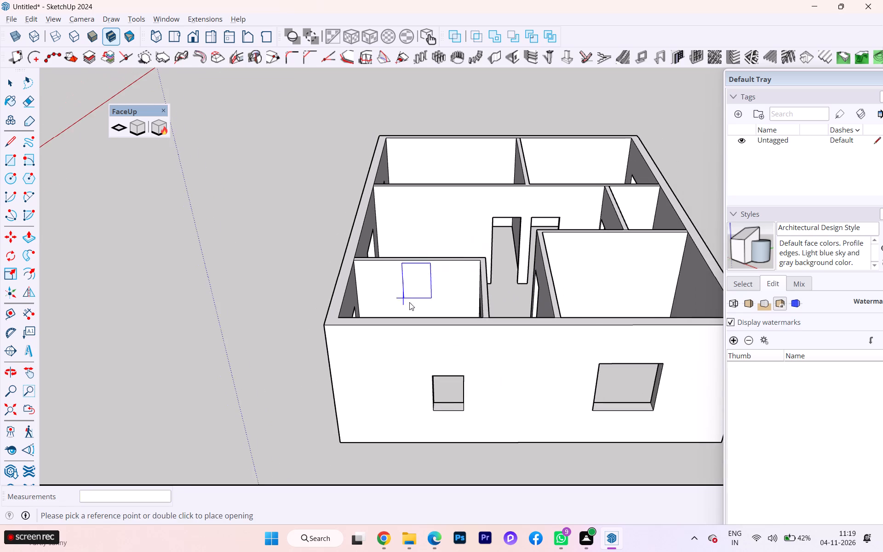
scroll(459, 320, down, 2)
middle_drag(571, 328, 135, 372)
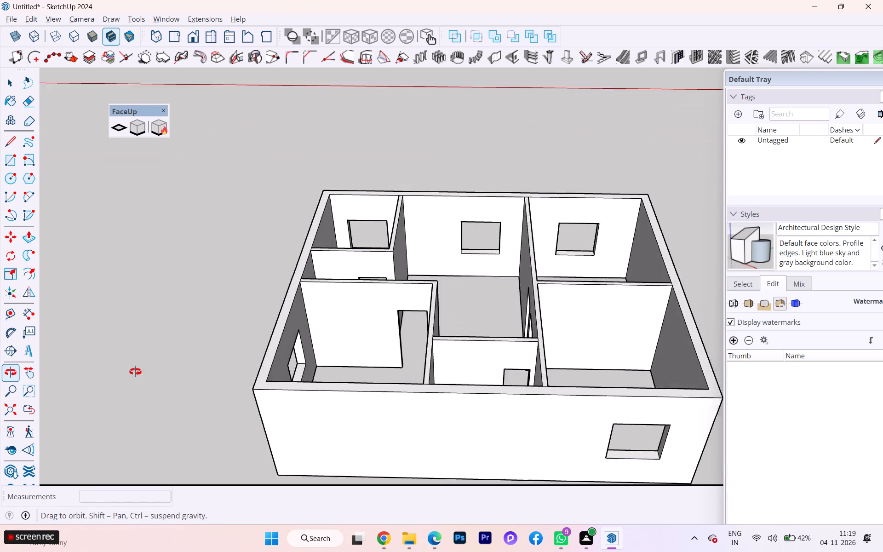
middle_drag(135, 372, 135, 371)
click(11, 85)
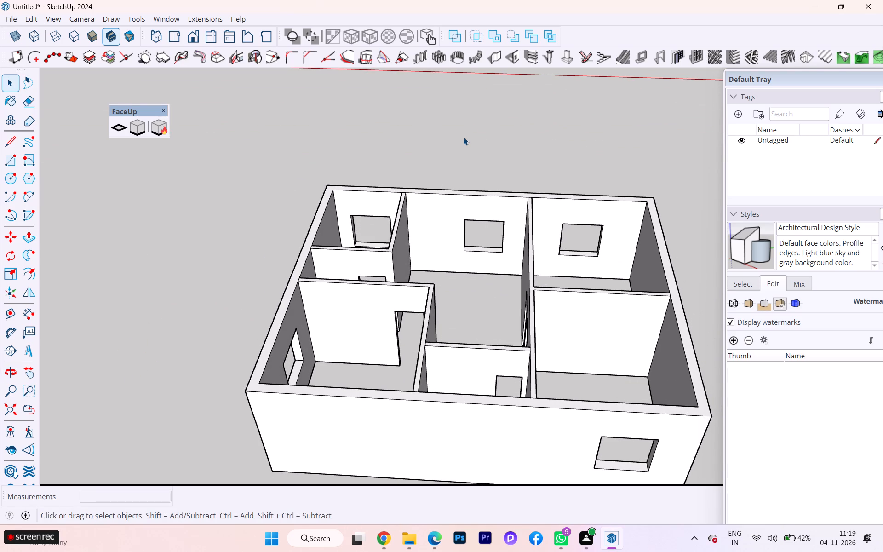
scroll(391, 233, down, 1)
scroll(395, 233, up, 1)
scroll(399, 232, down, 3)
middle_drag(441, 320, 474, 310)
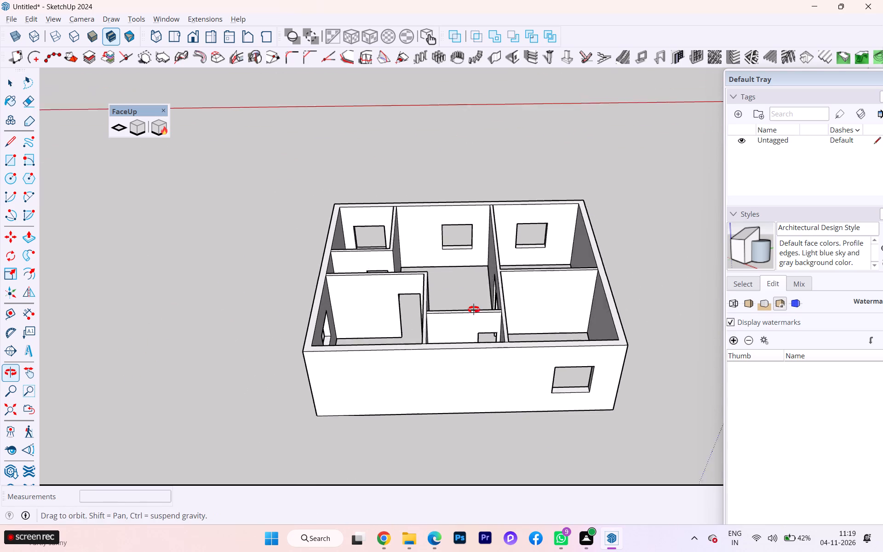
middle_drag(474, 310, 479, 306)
Search 3D Warehouse for "window".
click(12, 478)
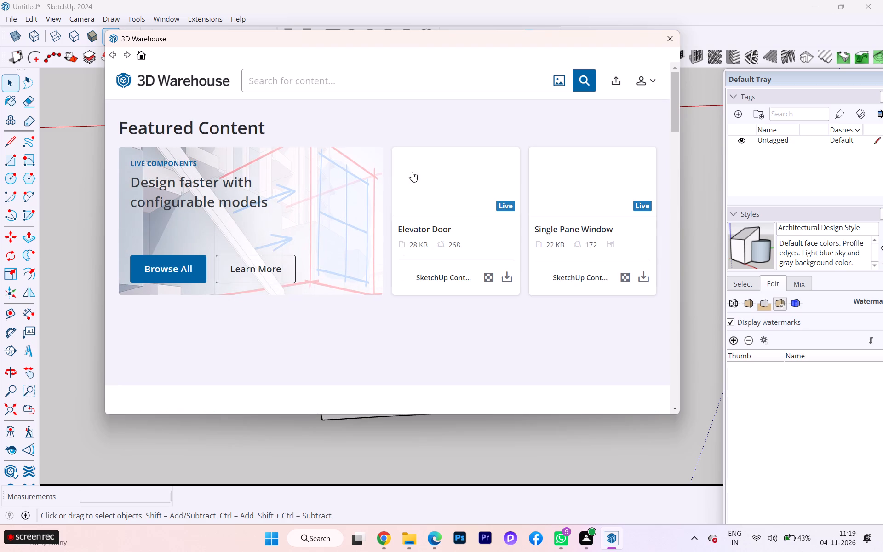
click(336, 80)
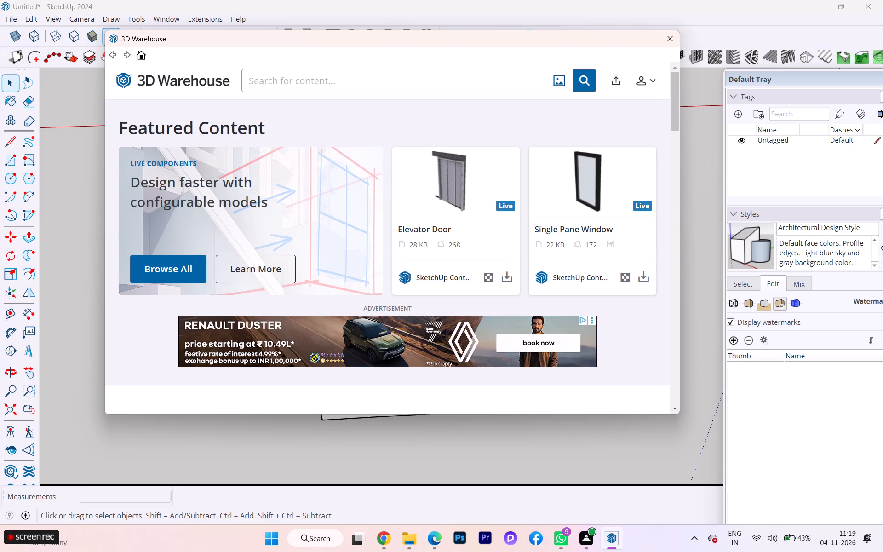
text(win)
text(dow)
key(Return)
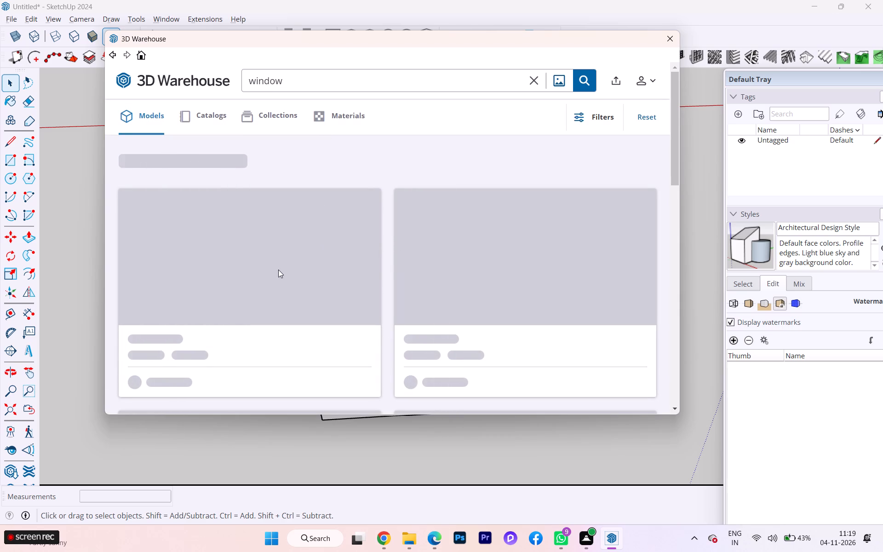
Browse the window search results for a model offering suitable window styles for the house openings.
scroll(278, 270, down, 1)
scroll(419, 276, down, 7)
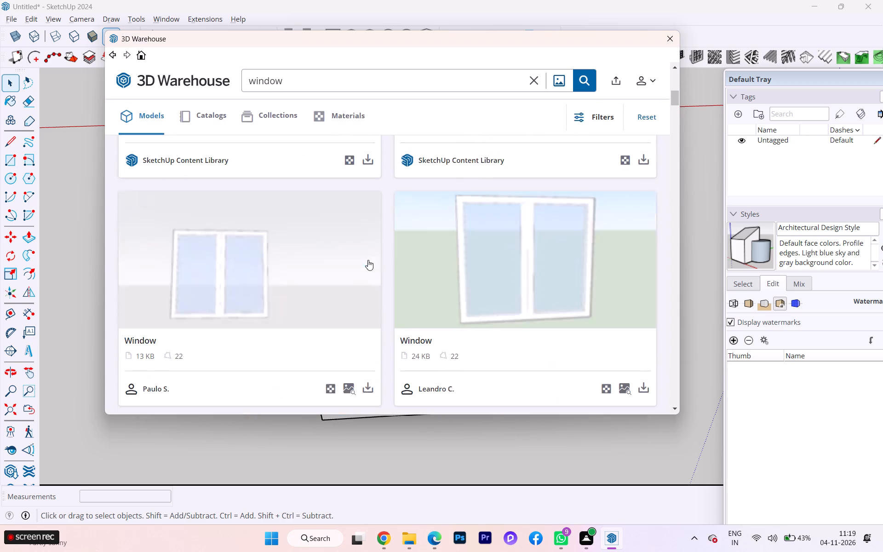
scroll(378, 260, down, 7)
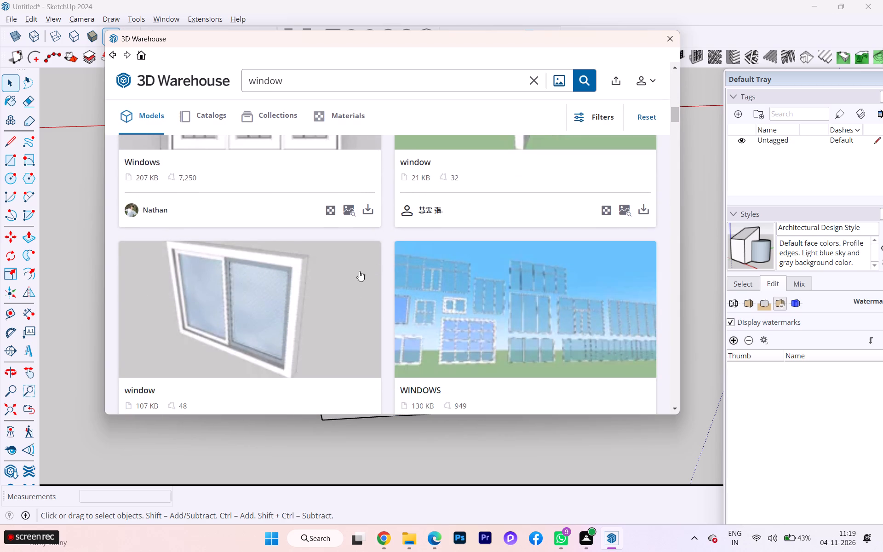
scroll(337, 285, down, 4)
scroll(335, 282, up, 3)
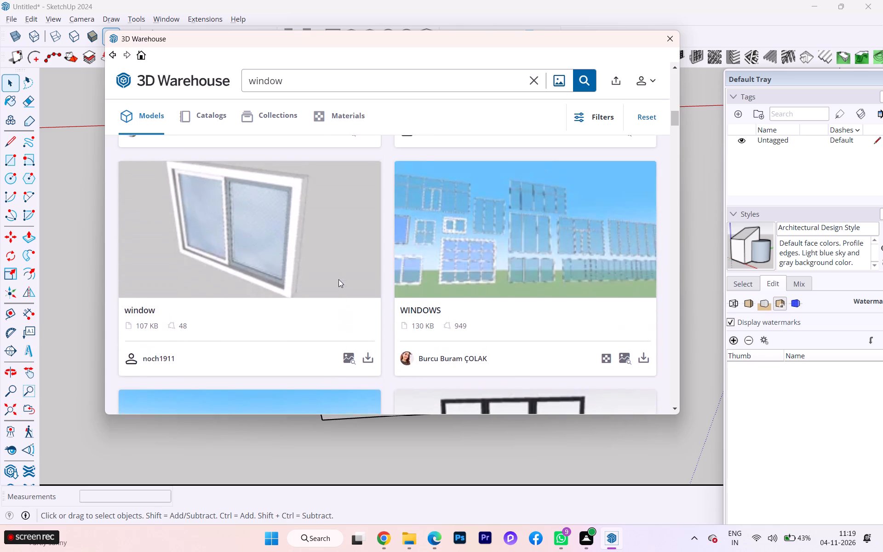
scroll(338, 279, down, 3)
scroll(352, 295, up, 1)
scroll(352, 297, down, 5)
scroll(370, 299, up, 2)
scroll(370, 299, down, 2)
scroll(370, 297, up, 3)
scroll(370, 297, down, 3)
scroll(370, 296, up, 1)
scroll(360, 275, down, 2)
scroll(360, 275, up, 2)
scroll(360, 275, down, 1)
scroll(360, 275, up, 1)
scroll(360, 275, down, 1)
scroll(360, 275, up, 1)
scroll(360, 275, down, 3)
scroll(356, 272, up, 4)
scroll(355, 273, down, 2)
scroll(350, 275, up, 1)
scroll(348, 274, down, 1)
scroll(285, 226, down, 3)
scroll(272, 217, up, 2)
scroll(271, 215, down, 1)
scroll(271, 215, up, 2)
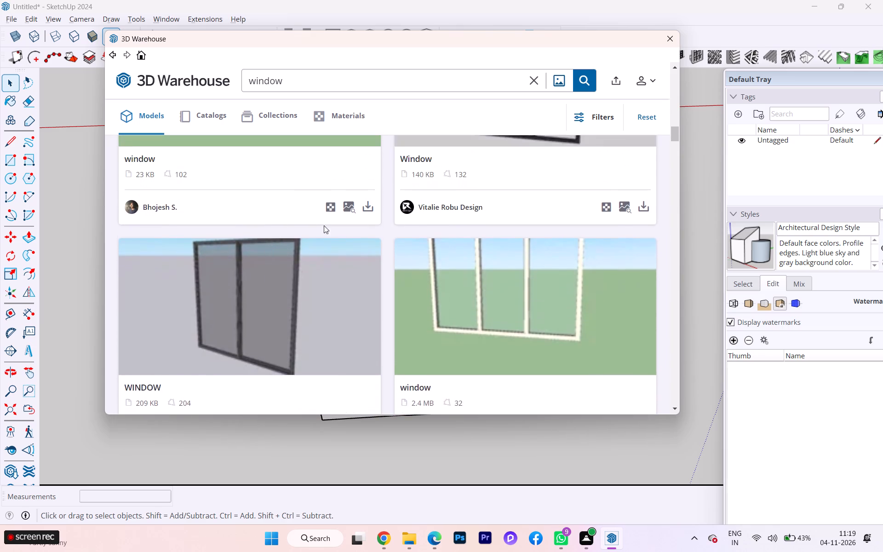
scroll(333, 229, down, 6)
scroll(337, 238, up, 3)
scroll(336, 237, down, 1)
scroll(292, 244, down, 1)
scroll(292, 244, up, 1)
scroll(292, 244, down, 6)
scroll(302, 233, up, 5)
scroll(302, 232, down, 4)
scroll(296, 233, up, 1)
scroll(296, 233, down, 2)
scroll(297, 233, up, 1)
scroll(299, 233, down, 5)
scroll(302, 241, up, 2)
scroll(302, 241, down, 2)
scroll(301, 242, up, 3)
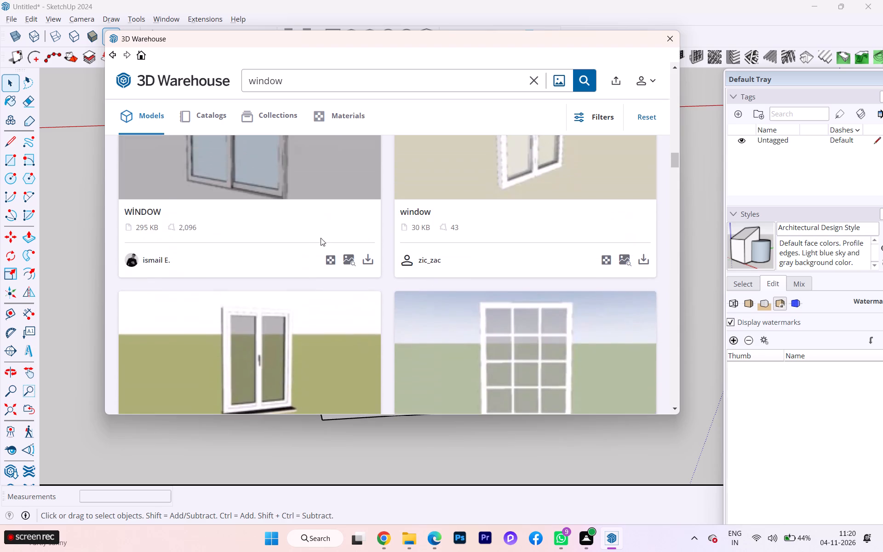
scroll(350, 244, down, 6)
scroll(356, 242, up, 1)
scroll(356, 242, down, 4)
scroll(317, 265, down, 5)
scroll(313, 272, up, 1)
scroll(313, 272, down, 5)
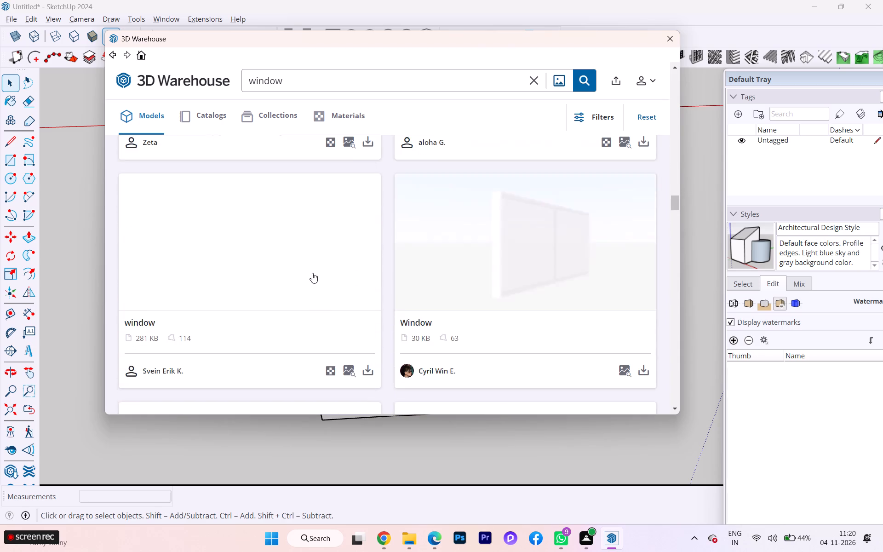
scroll(312, 273, up, 2)
scroll(314, 280, down, 1)
scroll(314, 281, up, 1)
scroll(314, 282, down, 4)
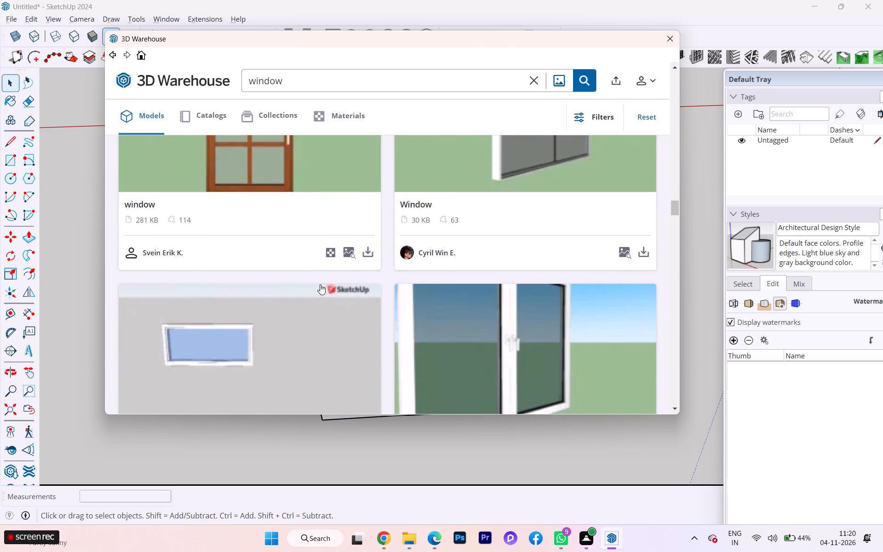
scroll(473, 272, down, 2)
scroll(473, 273, up, 1)
scroll(470, 276, down, 1)
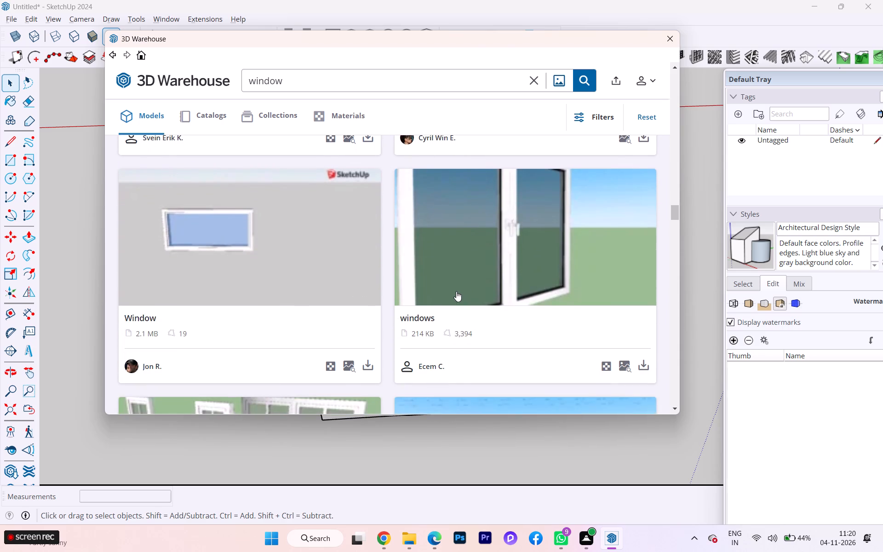
scroll(455, 293, down, 4)
scroll(455, 294, up, 2)
scroll(455, 294, down, 1)
scroll(455, 294, up, 2)
scroll(455, 294, down, 7)
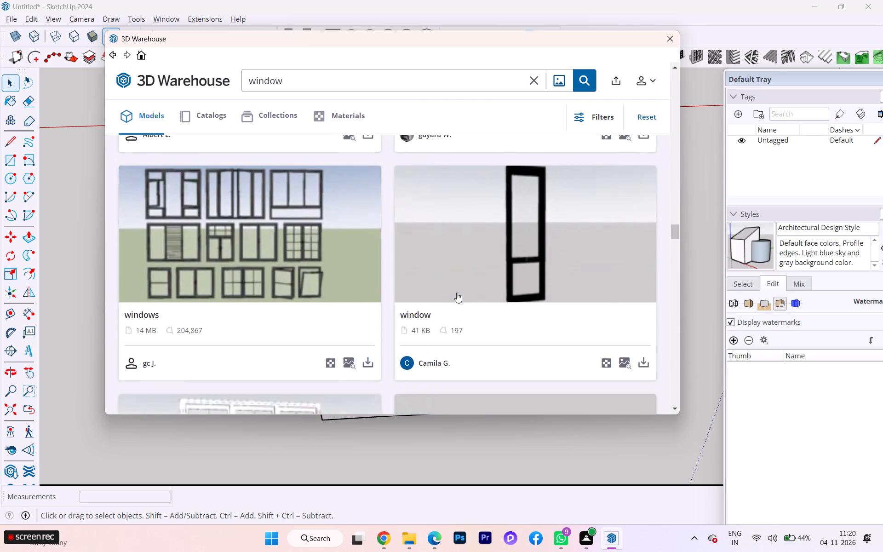
scroll(457, 293, up, 1)
scroll(456, 293, down, 2)
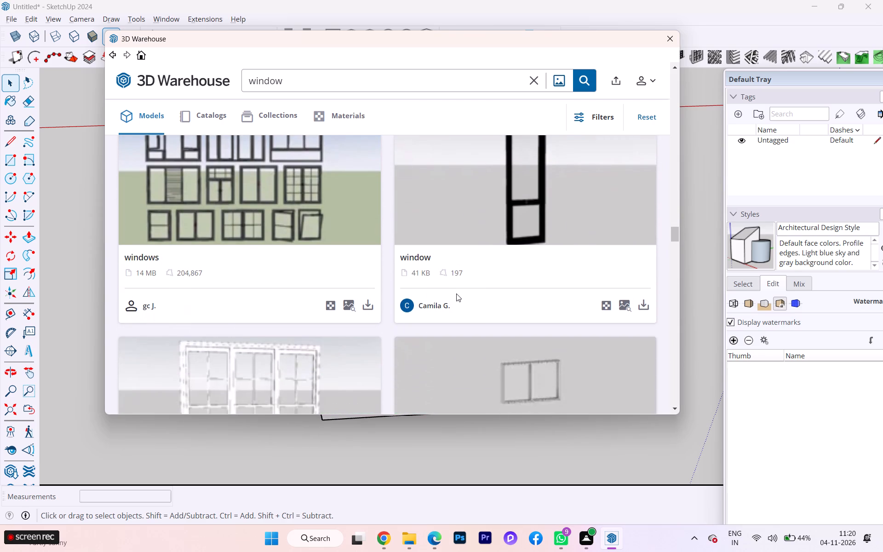
Download the 14 MB "windows" collection of dark-framed windows straight into the model and place it beside the house.
click(367, 299)
click(353, 237)
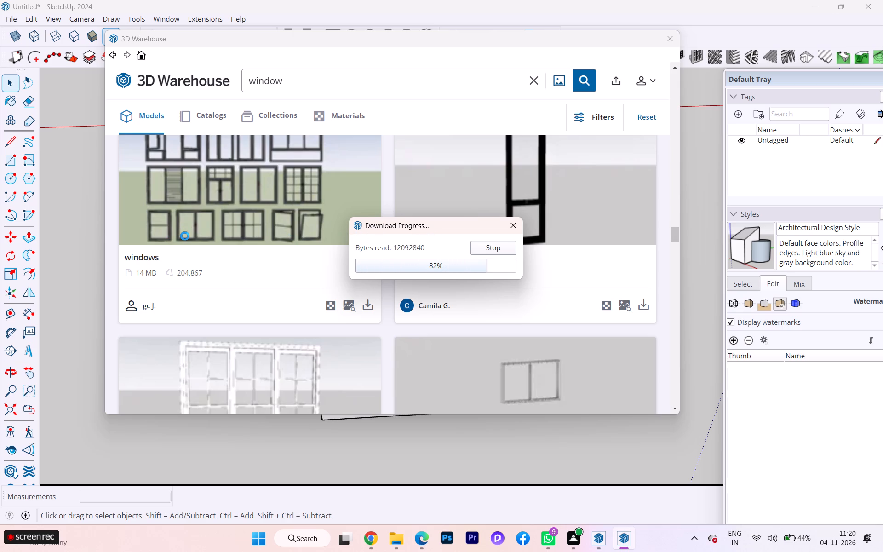
scroll(274, 247, down, 1)
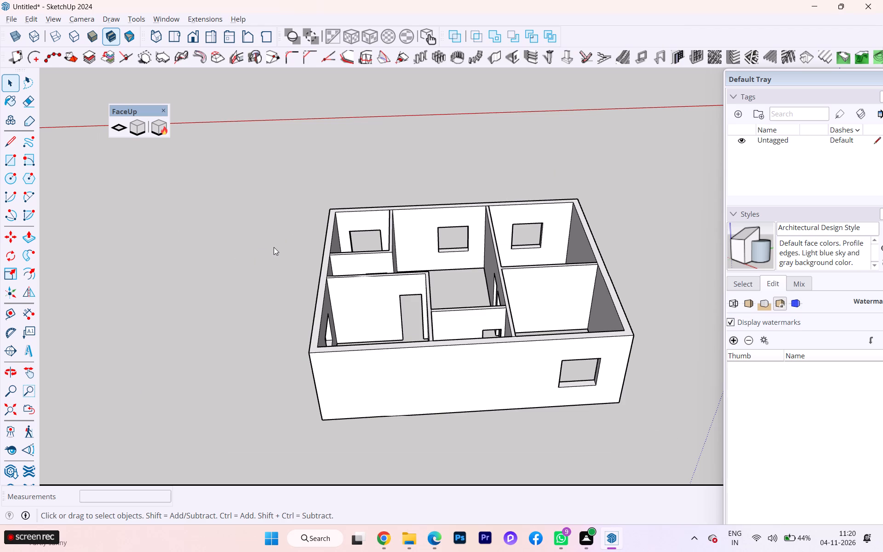
scroll(274, 247, down, 5)
scroll(228, 263, down, 2)
scroll(228, 263, up, 1)
scroll(215, 287, down, 1)
scroll(216, 288, up, 5)
scroll(217, 288, down, 2)
scroll(351, 241, down, 3)
scroll(257, 252, down, 1)
scroll(257, 252, up, 2)
scroll(257, 252, down, 3)
scroll(257, 253, up, 1)
scroll(264, 262, down, 5)
scroll(276, 275, up, 1)
scroll(314, 278, down, 3)
scroll(292, 280, up, 1)
scroll(292, 280, down, 2)
scroll(287, 261, up, 1)
scroll(287, 261, down, 2)
scroll(287, 261, up, 1)
scroll(290, 258, down, 5)
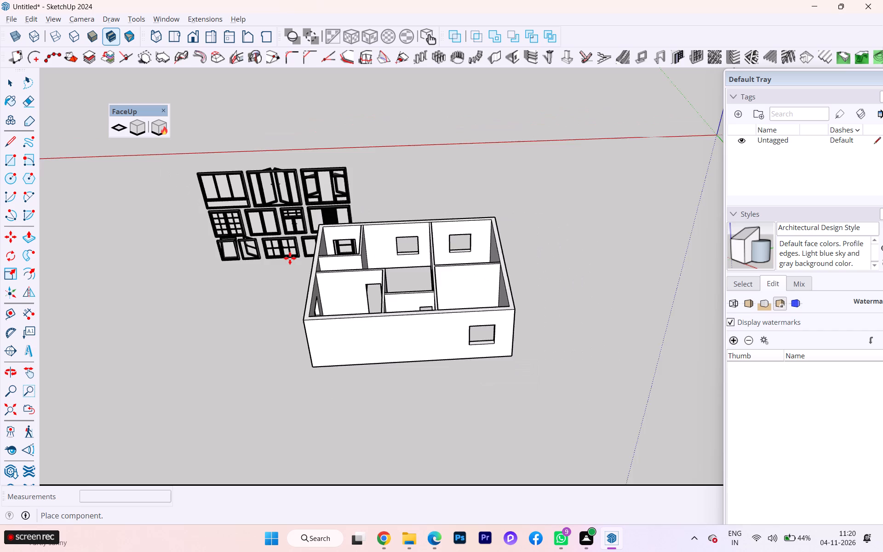
scroll(290, 258, down, 2)
scroll(389, 367, up, 1)
click(426, 380)
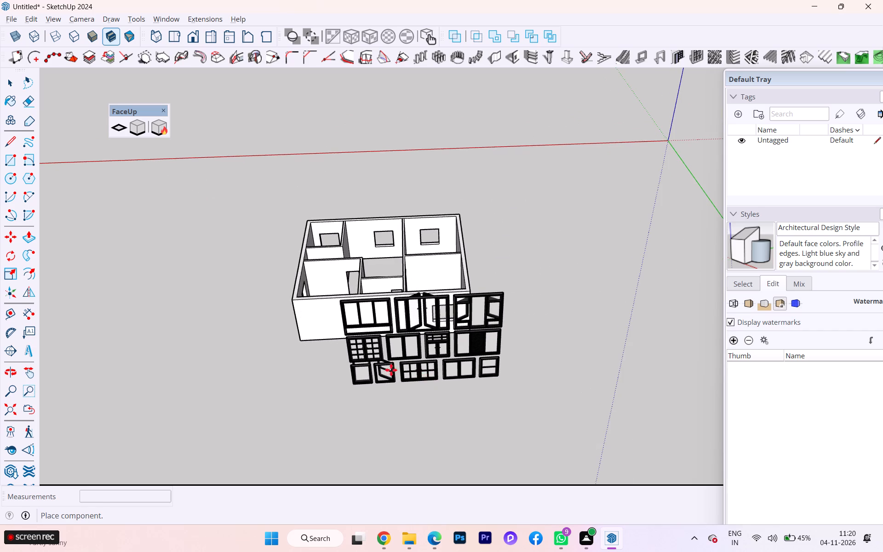
Open the window collection for editing and cut the two-pane sliding window from its bottom row.
scroll(294, 356, up, 4)
scroll(469, 380, up, 2)
scroll(470, 380, down, 3)
scroll(470, 380, up, 1)
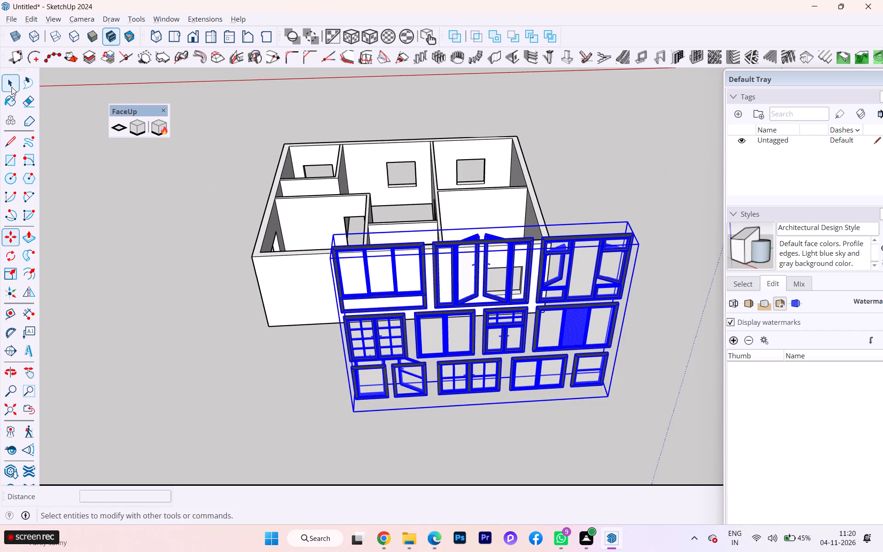
click(11, 87)
click(457, 374)
double_click(457, 374)
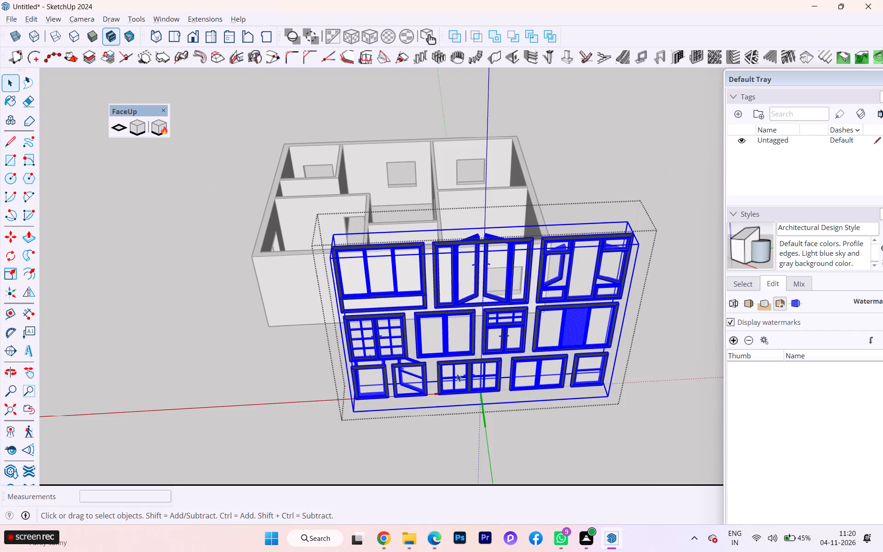
scroll(449, 374, up, 4)
click(279, 332)
scroll(415, 360, up, 2)
scroll(415, 360, down, 1)
scroll(416, 360, up, 2)
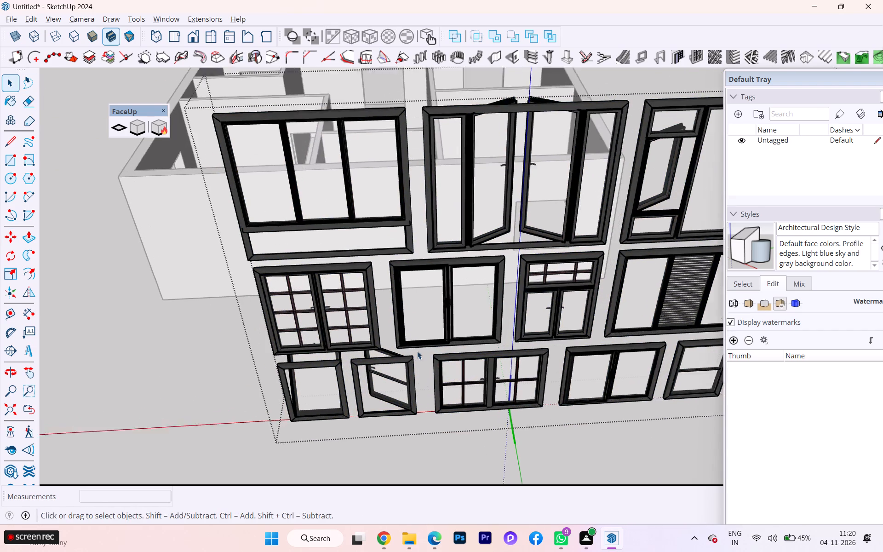
middle_drag(376, 263, 374, 186)
scroll(316, 254, down, 3)
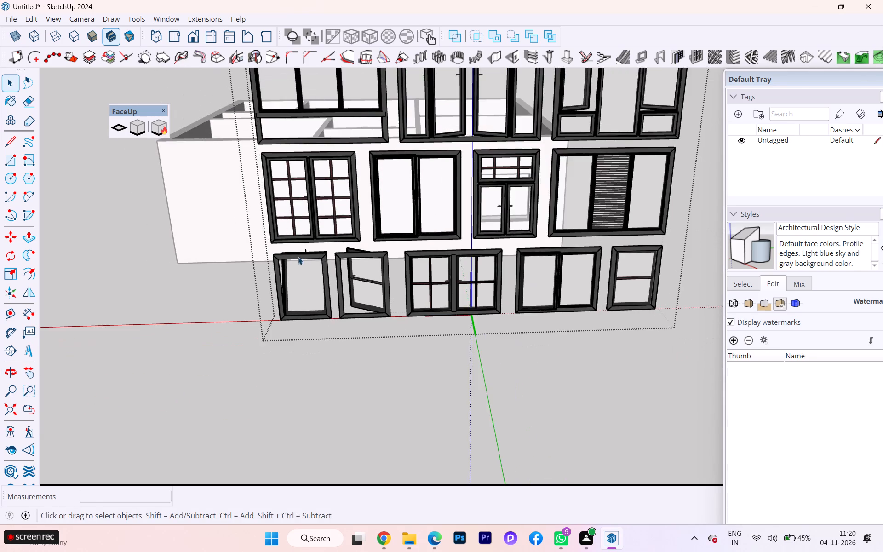
scroll(298, 254, down, 3)
scroll(502, 286, up, 2)
scroll(502, 286, down, 2)
scroll(502, 286, up, 8)
scroll(501, 268, down, 3)
scroll(501, 268, up, 6)
scroll(500, 230, down, 1)
scroll(500, 230, up, 1)
scroll(500, 230, down, 2)
scroll(500, 230, up, 1)
scroll(503, 228, down, 1)
scroll(503, 228, up, 4)
click(478, 210)
scroll(478, 210, down, 1)
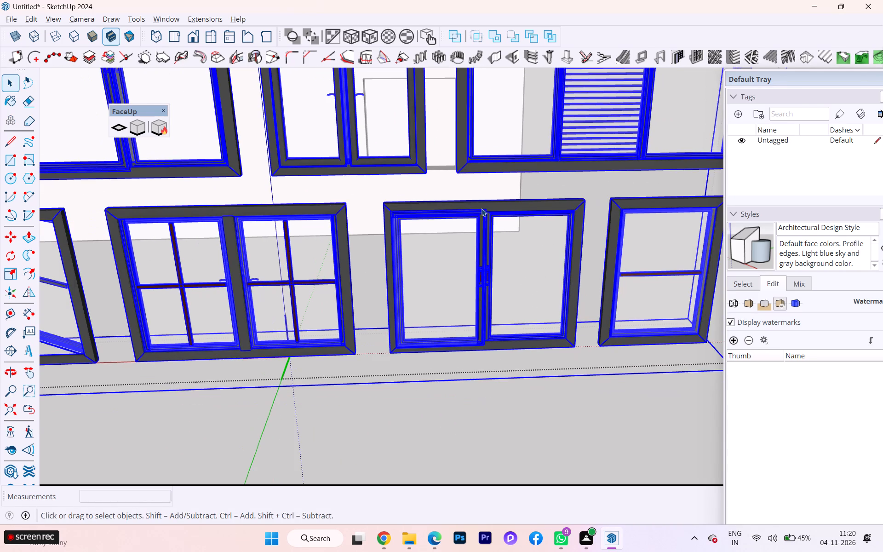
triple_click(482, 208)
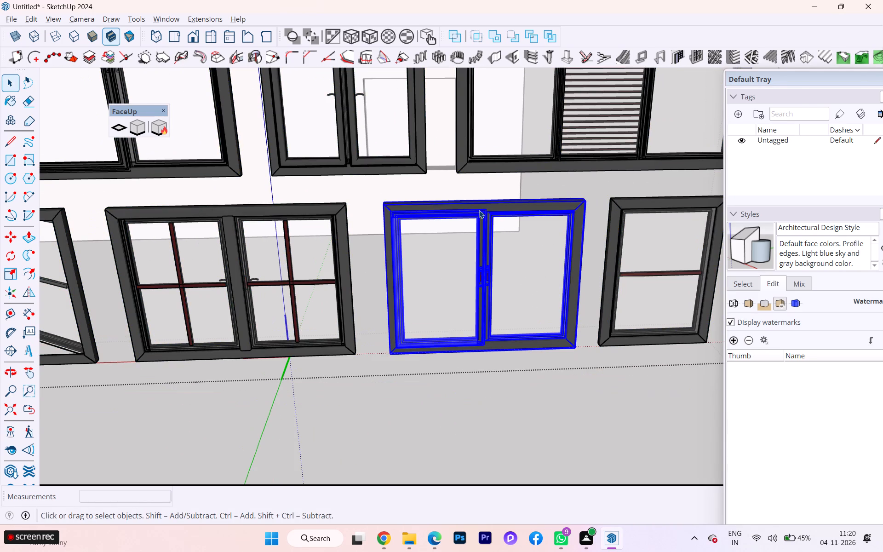
right_click(475, 208)
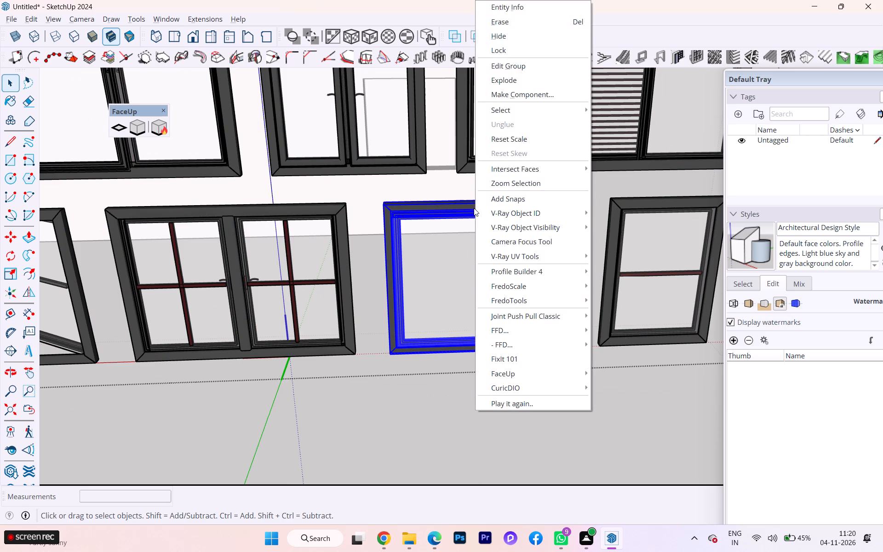
click(427, 212)
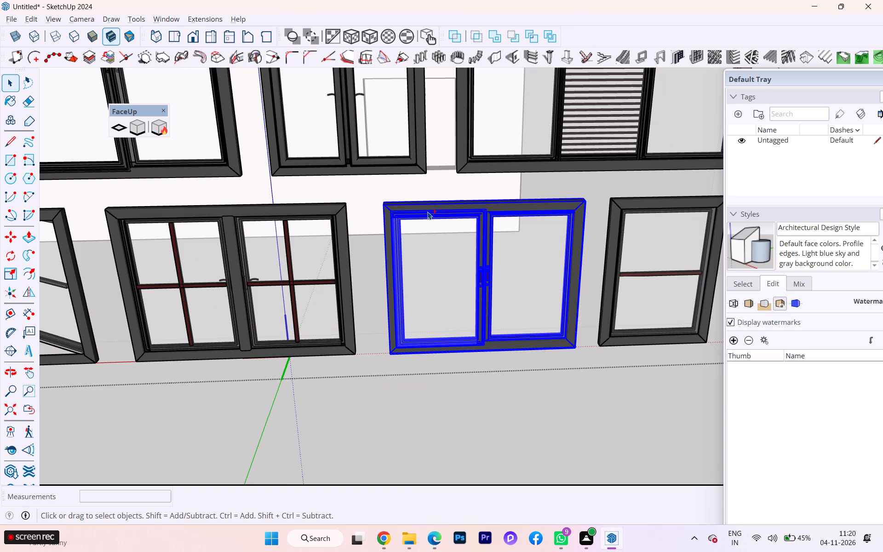
key(ctrl+x)
Leave the window collection and paste the cut sliding window on the sill of the larger opening in the two-window outer wall.
scroll(544, 255, down, 4)
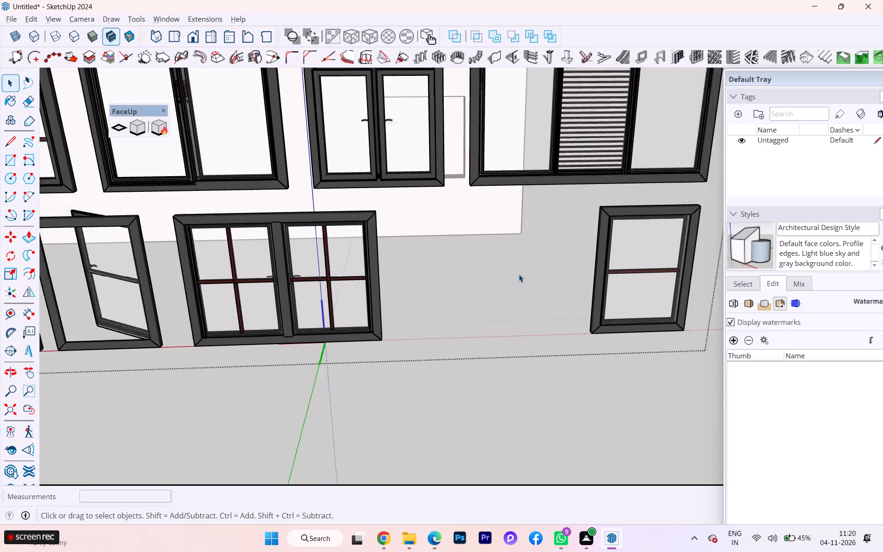
scroll(532, 274, down, 5)
scroll(557, 282, up, 1)
scroll(578, 284, down, 1)
scroll(632, 285, down, 2)
scroll(358, 349, down, 2)
middle_drag(421, 366, 522, 379)
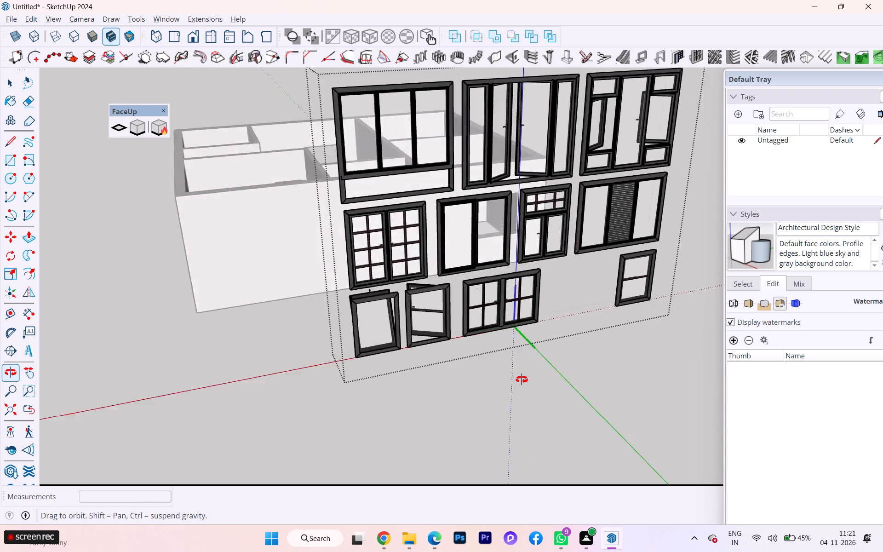
middle_drag(522, 379, 601, 390)
click(295, 382)
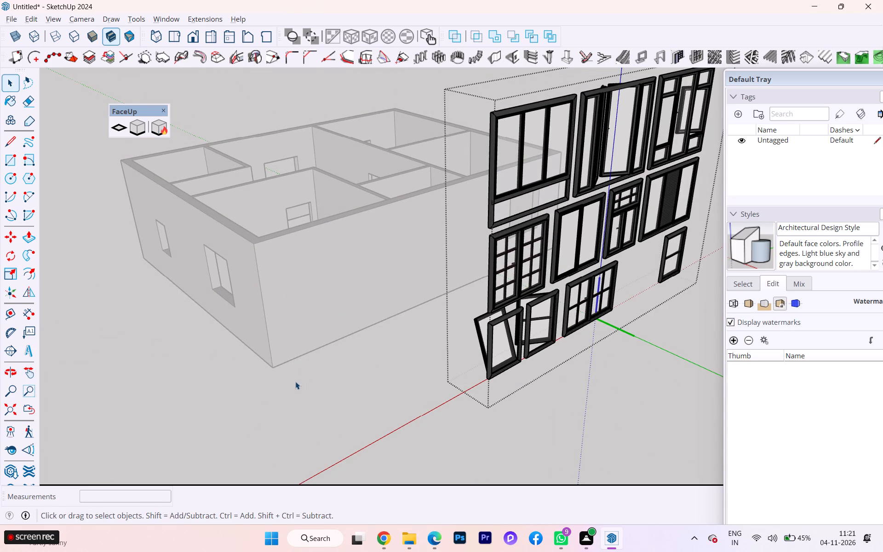
click(58, 106)
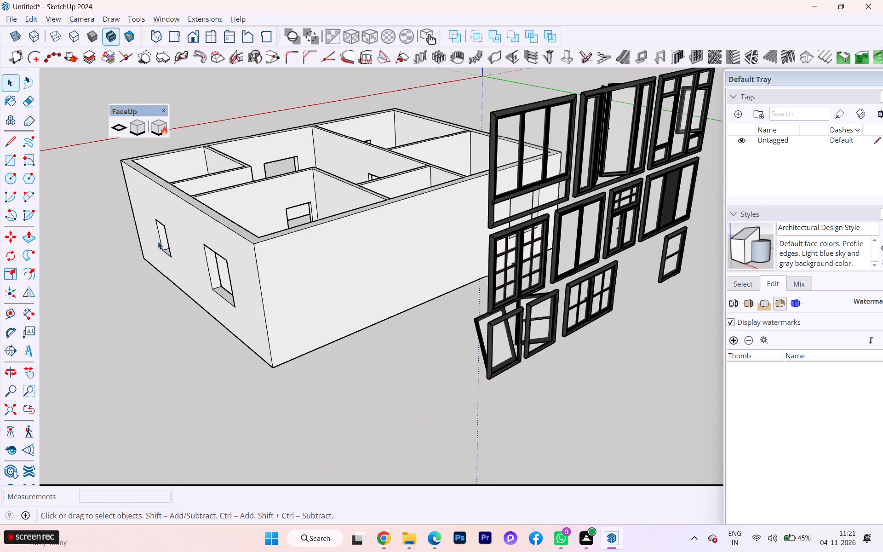
scroll(190, 280, down, 2)
middle_drag(195, 287, 468, 266)
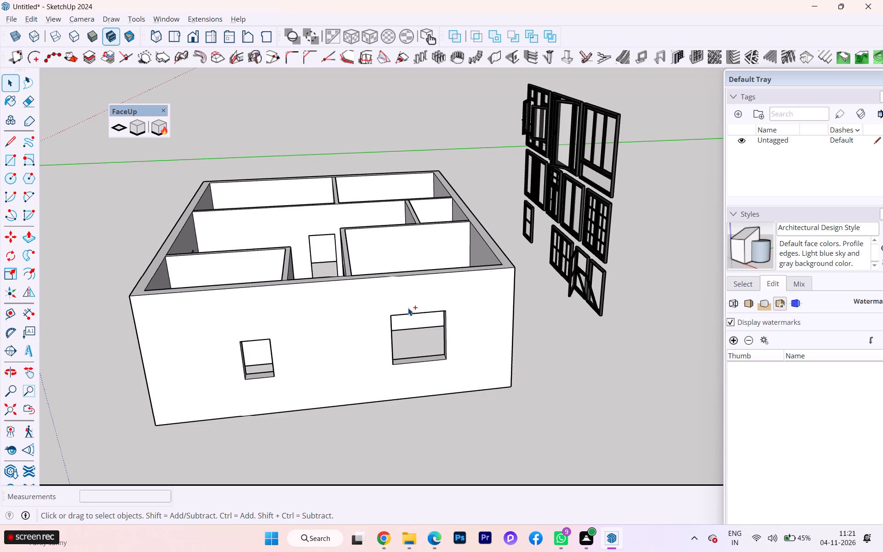
key(ctrl+v)
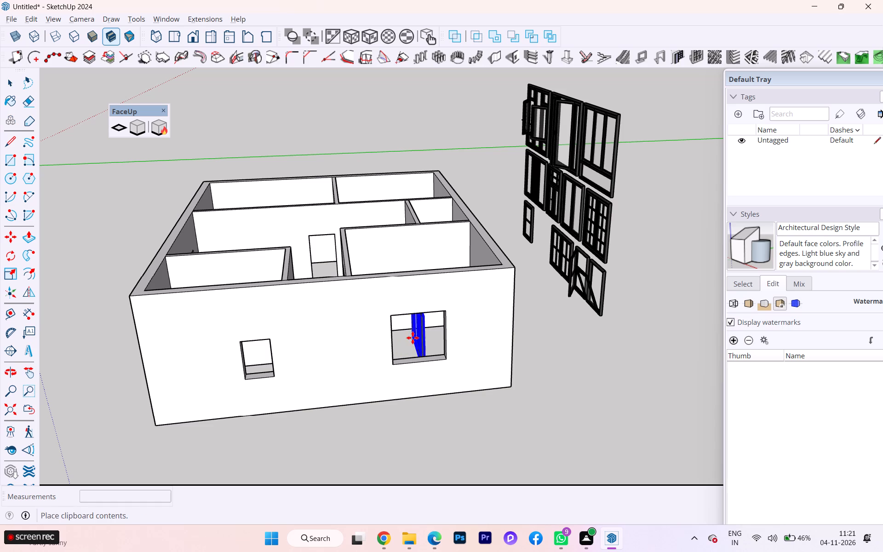
scroll(413, 338, up, 6)
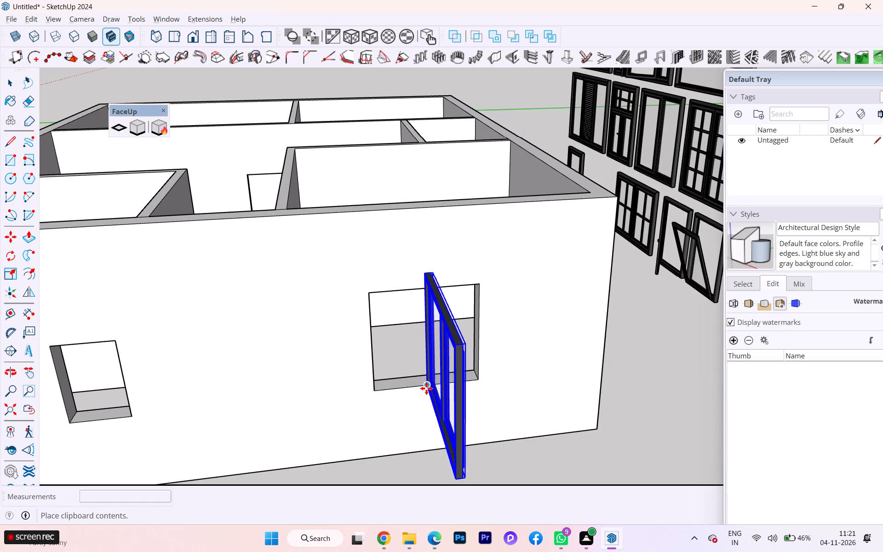
click(426, 388)
Rotate the pasted window 90 degrees about its lower corner so it lies parallel to the wall.
scroll(442, 379, up, 1)
scroll(442, 379, down, 1)
scroll(442, 379, up, 4)
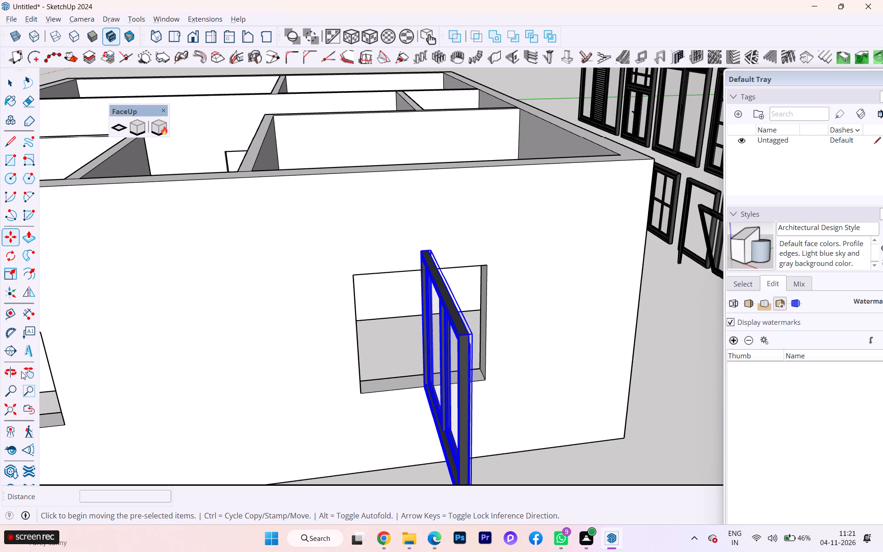
key(q)
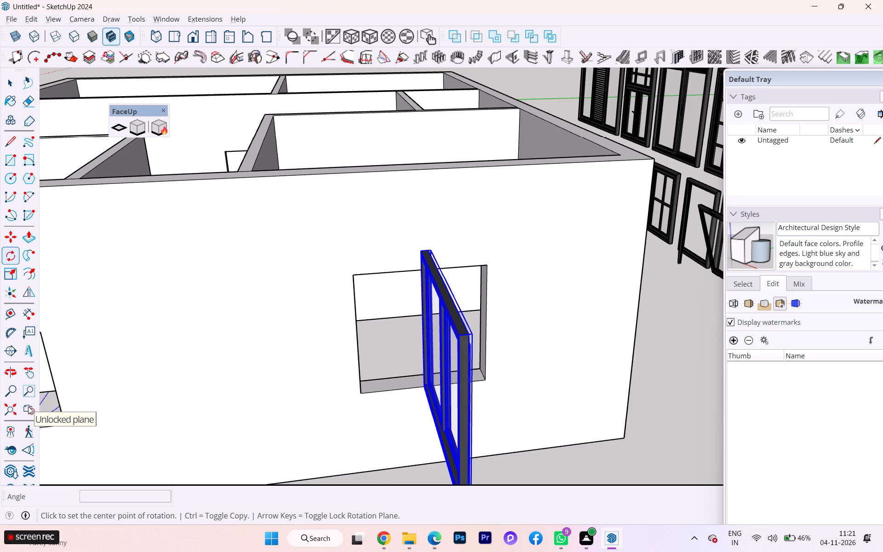
scroll(406, 423, down, 1)
scroll(404, 414, up, 1)
scroll(399, 398, down, 4)
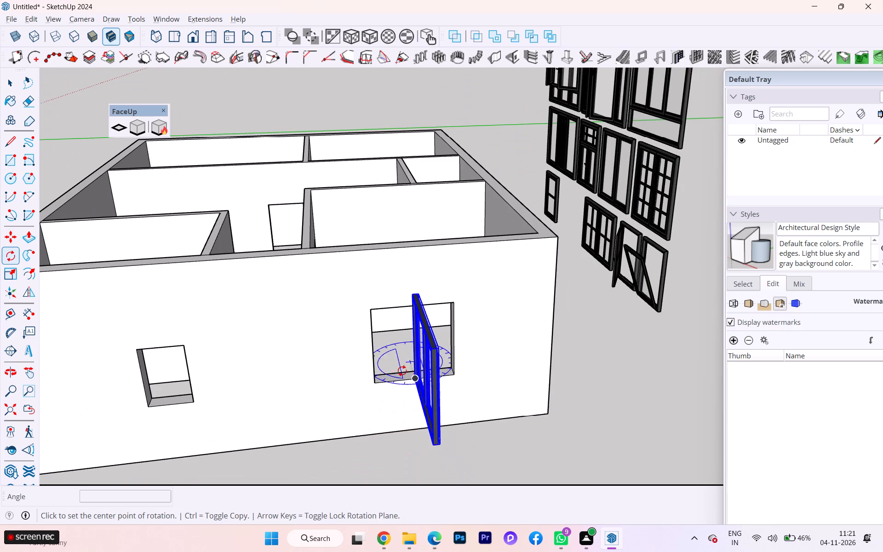
click(420, 387)
click(437, 417)
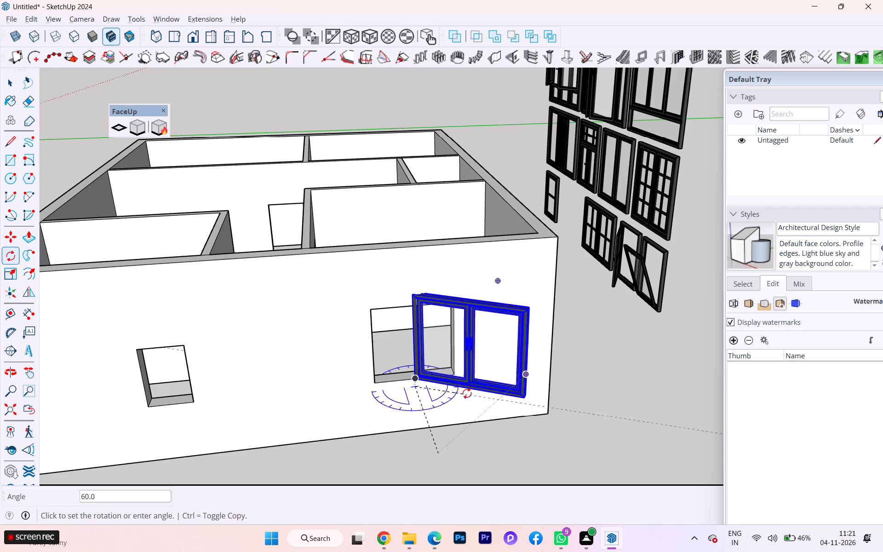
text(90)
key(Return)
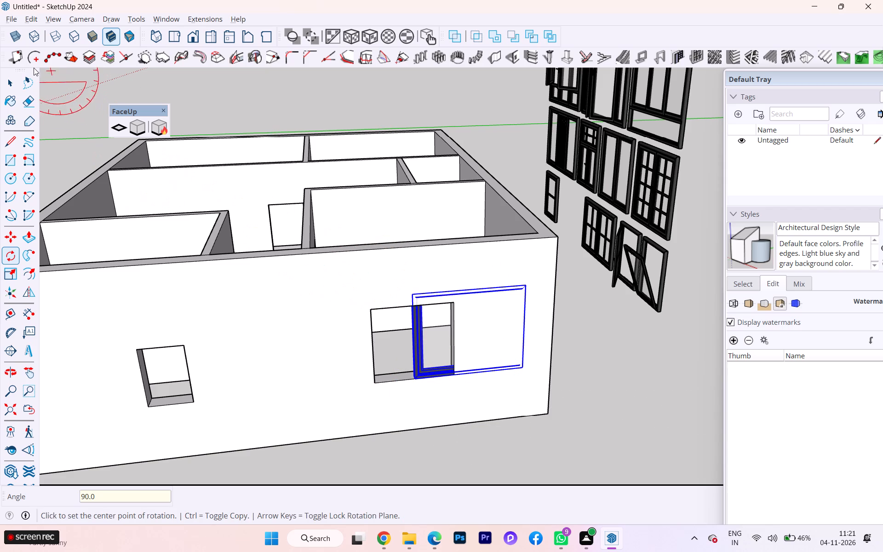
click(6, 80)
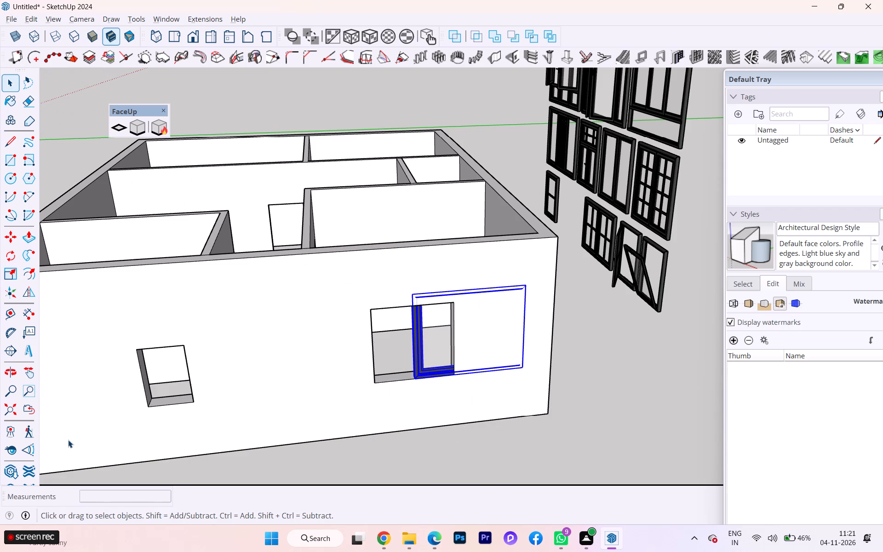
Move the window about 2' along the wall, snapping its lower corner to the opening's matching lower outer corner.
key(m)
key(Return)
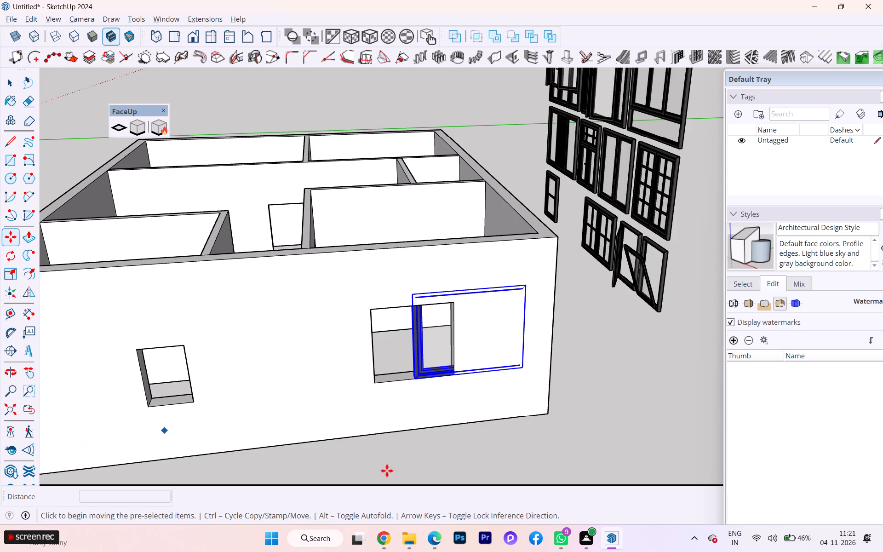
scroll(423, 443, up, 7)
scroll(417, 337, down, 4)
scroll(415, 335, up, 2)
scroll(415, 335, down, 1)
scroll(415, 335, up, 3)
scroll(405, 344, down, 4)
scroll(405, 345, up, 3)
scroll(405, 345, down, 2)
scroll(405, 345, up, 2)
scroll(411, 345, down, 2)
scroll(411, 345, up, 2)
scroll(411, 345, down, 6)
scroll(411, 345, up, 1)
scroll(411, 345, down, 1)
scroll(411, 345, up, 2)
scroll(419, 348, down, 1)
scroll(419, 348, up, 4)
scroll(419, 348, down, 2)
scroll(419, 348, up, 1)
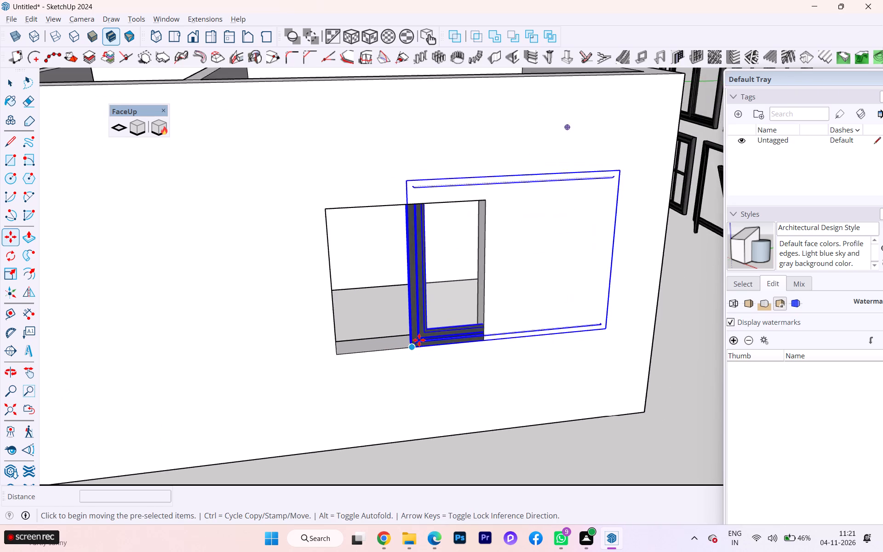
scroll(419, 340, up, 1)
scroll(419, 340, down, 1)
scroll(419, 340, up, 8)
click(407, 349)
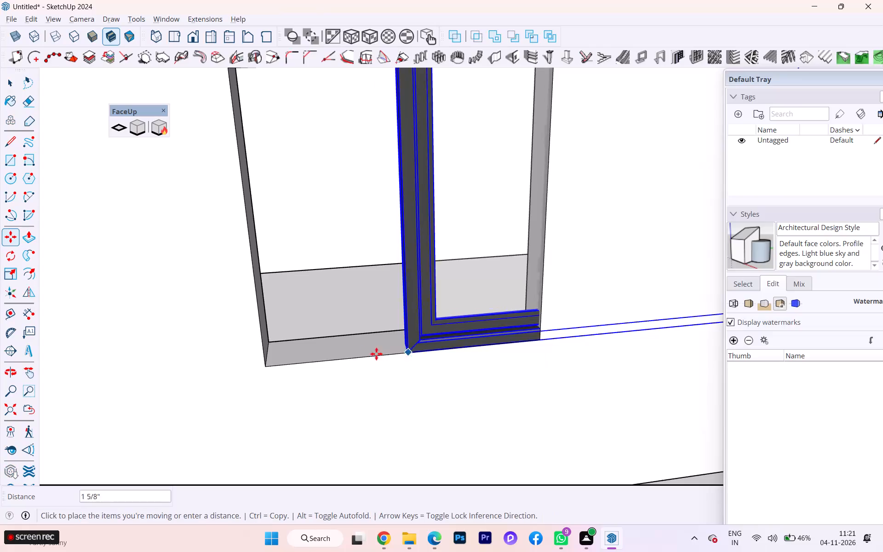
click(268, 370)
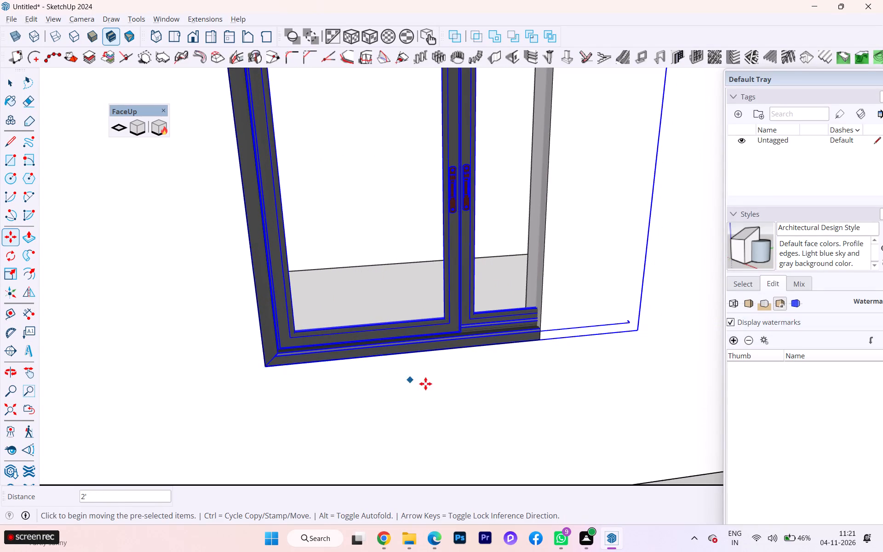
Scale the window uniformly from its upper far corner to about 0.61 so it fits within the opening.
scroll(426, 384, down, 2)
scroll(426, 384, up, 2)
scroll(426, 384, down, 2)
scroll(426, 384, up, 1)
scroll(486, 395, down, 2)
scroll(487, 395, up, 2)
scroll(487, 395, down, 1)
key(s)
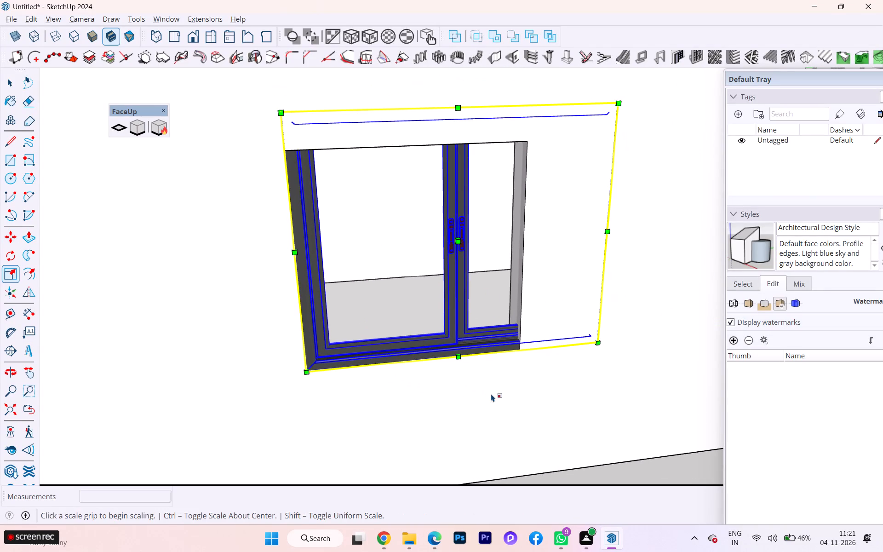
click(619, 103)
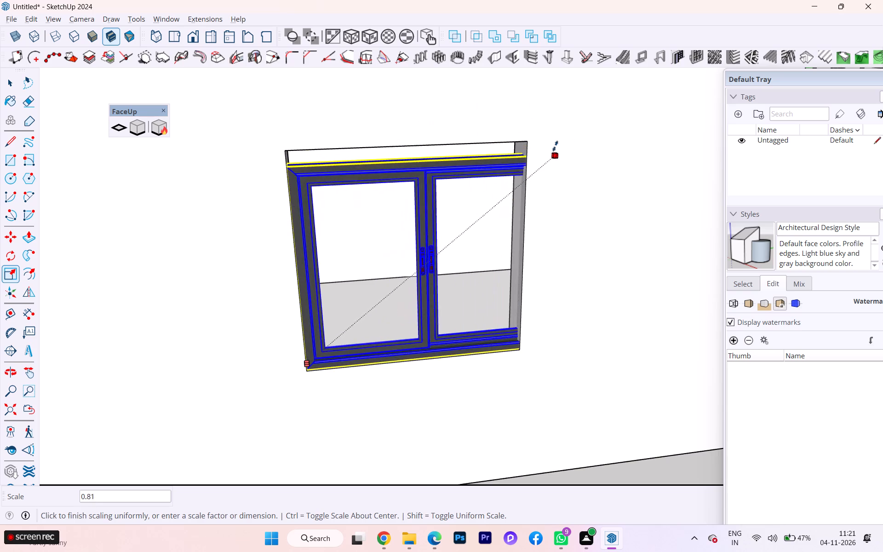
click(432, 142)
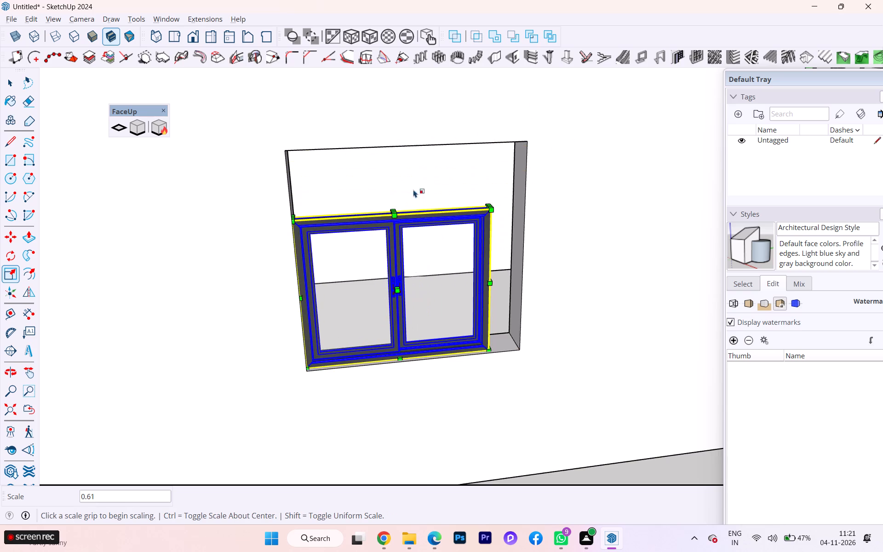
Stretch the window's width along the red axis by about 1.17 to meet the opening's far jamb.
scroll(410, 205, up, 5)
scroll(374, 230, down, 4)
scroll(384, 214, up, 1)
scroll(385, 214, down, 1)
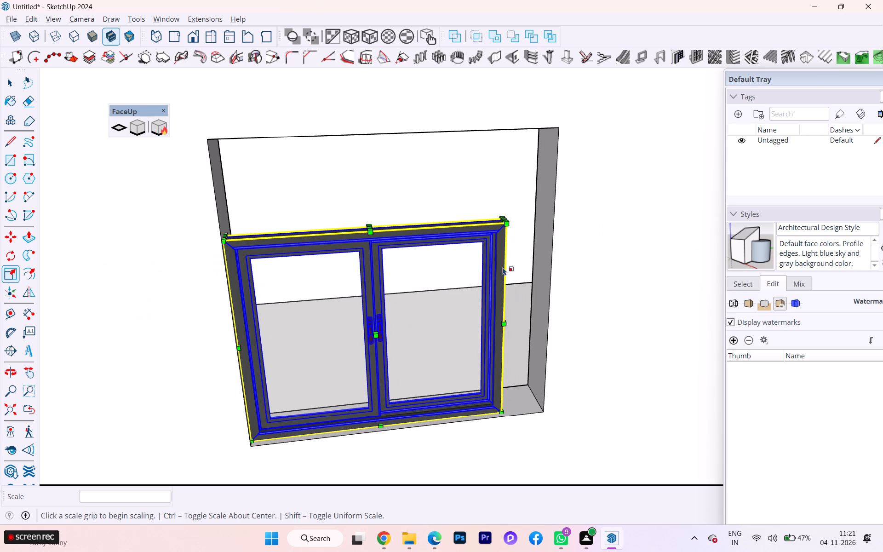
middle_drag(519, 308, 430, 320)
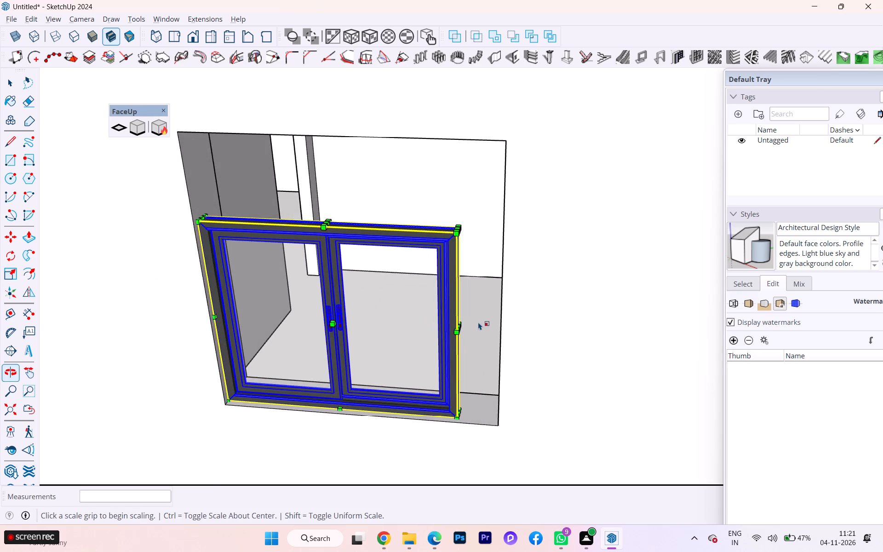
scroll(479, 322, up, 4)
click(409, 345)
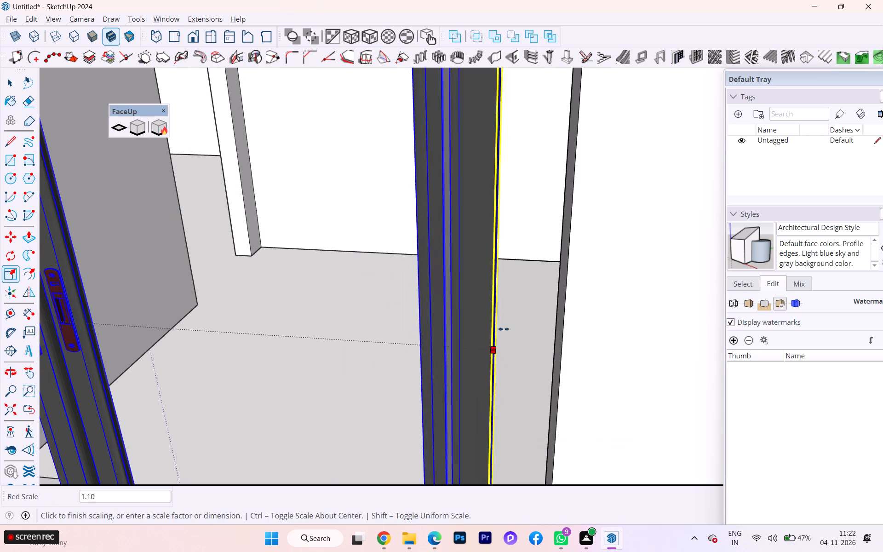
click(562, 310)
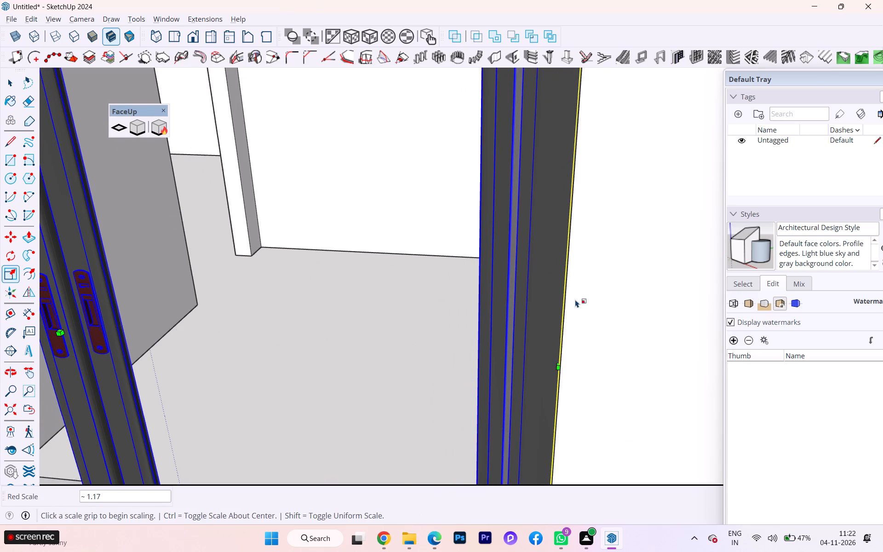
Stretch the window's height from its top edge to meet the head of the opening.
scroll(609, 278, down, 6)
scroll(605, 276, up, 1)
scroll(603, 276, down, 3)
scroll(390, 256, down, 2)
middle_drag(380, 255, 419, 312)
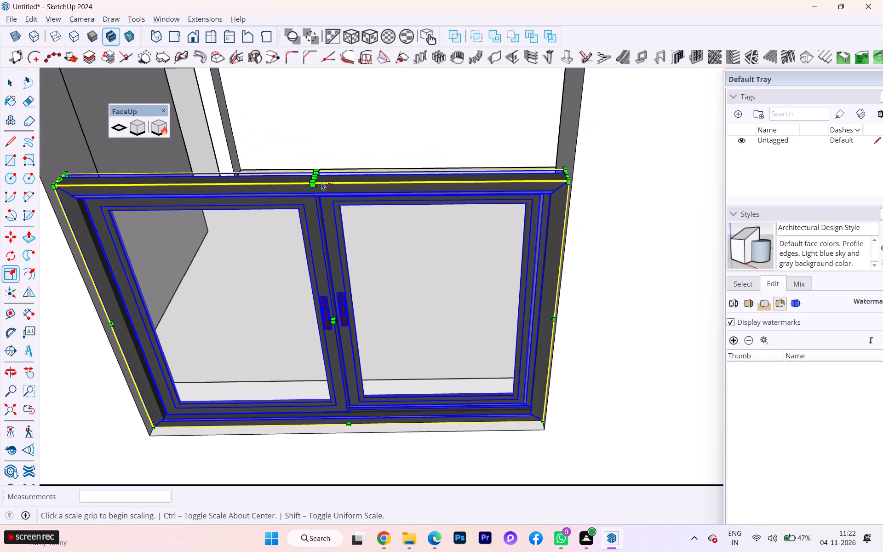
click(313, 176)
scroll(306, 143, down, 1)
scroll(306, 149, up, 1)
scroll(306, 150, down, 1)
scroll(305, 154, up, 1)
scroll(299, 163, down, 2)
scroll(298, 165, up, 1)
scroll(298, 166, down, 2)
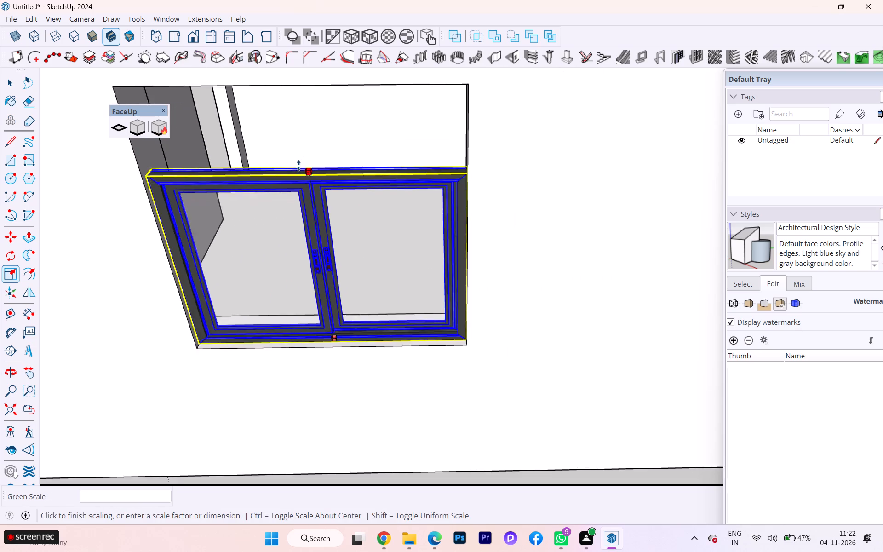
scroll(298, 166, down, 3)
click(292, 129)
scroll(250, 156, up, 1)
scroll(250, 157, down, 1)
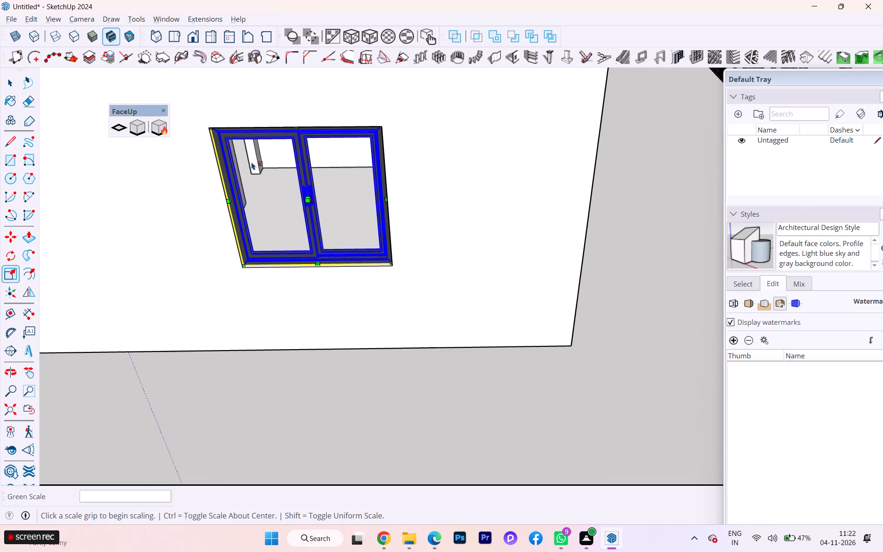
Move the window inward along the sill's side edge by its lower corner, recessing it from the outer wall face.
middle_drag(252, 163, 288, 131)
scroll(273, 222, up, 2)
scroll(287, 250, down, 1)
scroll(288, 251, up, 2)
scroll(293, 254, down, 1)
scroll(293, 255, up, 4)
scroll(282, 242, down, 1)
scroll(282, 242, up, 1)
scroll(282, 242, down, 1)
scroll(282, 242, up, 3)
scroll(306, 262, down, 2)
scroll(307, 264, up, 2)
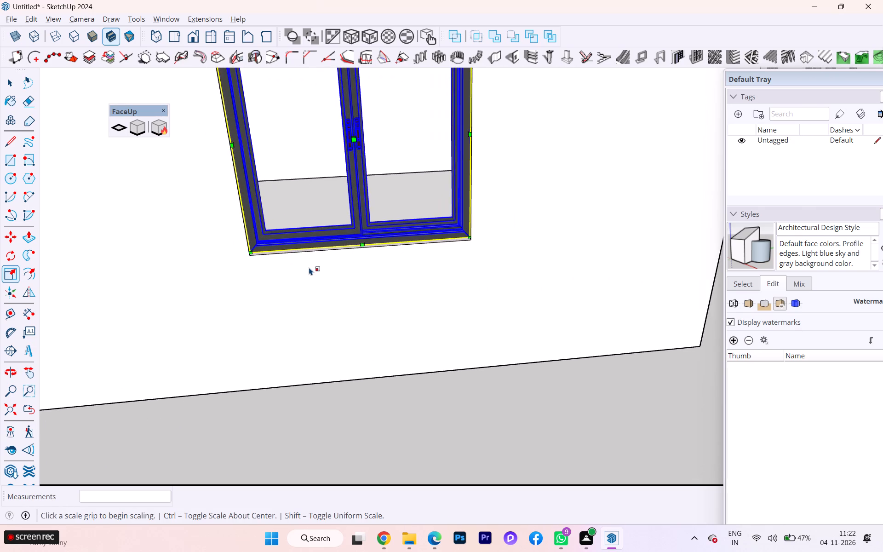
scroll(346, 269, up, 4)
scroll(347, 269, down, 1)
scroll(347, 269, up, 1)
key(m)
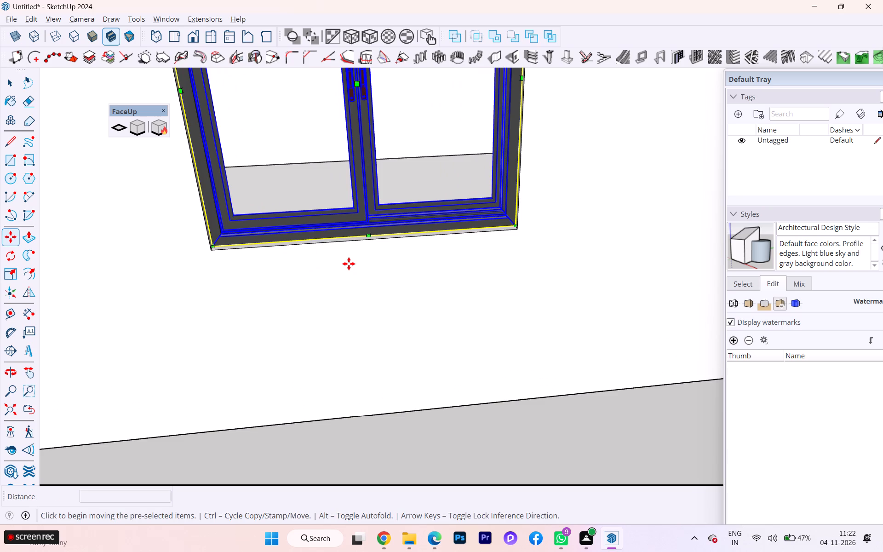
key(Return)
scroll(253, 203, up, 1)
scroll(253, 204, down, 1)
scroll(253, 204, up, 5)
scroll(250, 213, down, 1)
scroll(250, 214, up, 4)
scroll(207, 234, up, 5)
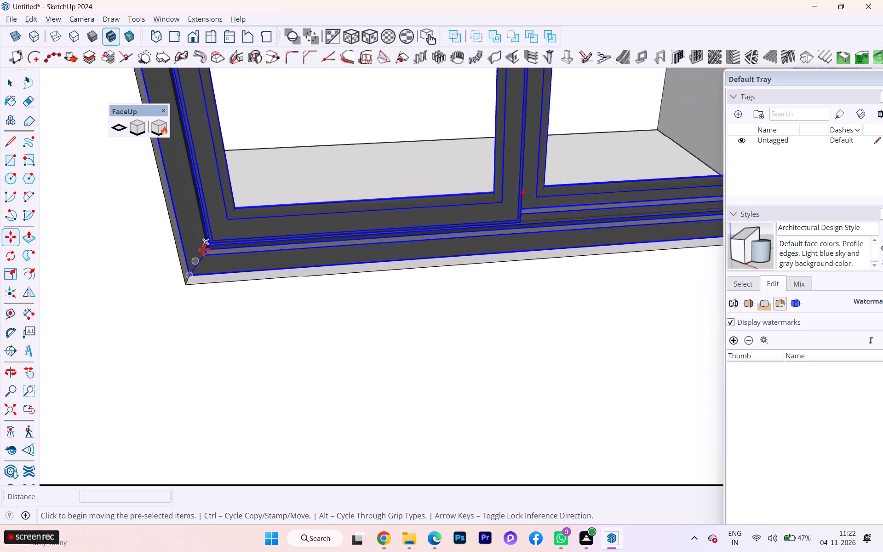
scroll(200, 269, up, 8)
scroll(200, 273, down, 1)
scroll(199, 275, up, 1)
click(191, 281)
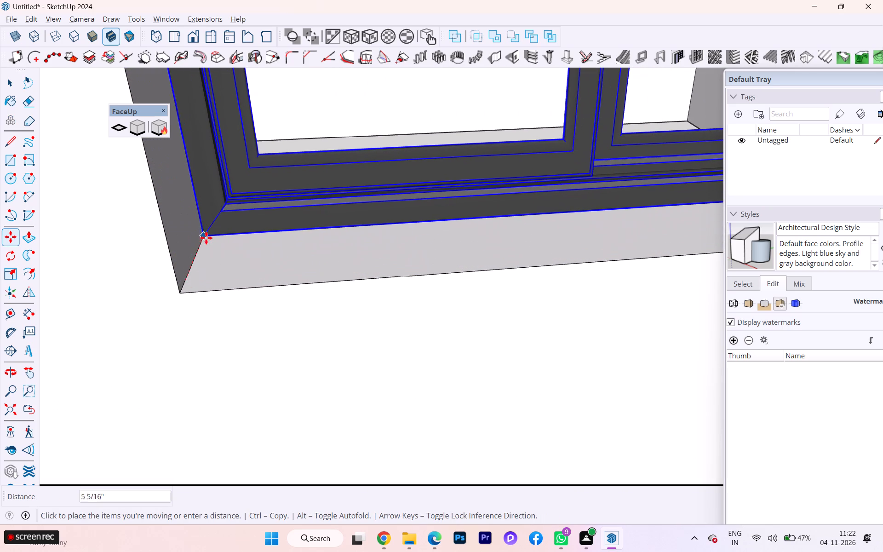
click(199, 242)
Examine how the recessed window sits against the sill and jambs of the opening.
scroll(334, 289, down, 1)
scroll(339, 291, up, 3)
scroll(356, 299, down, 1)
scroll(364, 303, up, 1)
scroll(364, 303, down, 1)
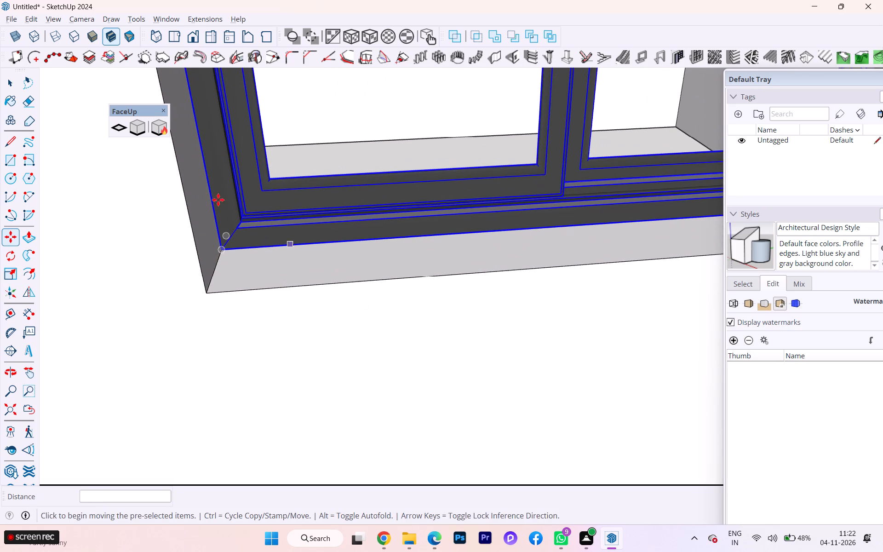
scroll(197, 182, down, 4)
scroll(198, 187, up, 4)
scroll(198, 188, down, 5)
scroll(264, 173, down, 2)
scroll(264, 173, up, 1)
scroll(264, 173, down, 4)
middle_drag(501, 163, 493, 191)
scroll(500, 167, down, 1)
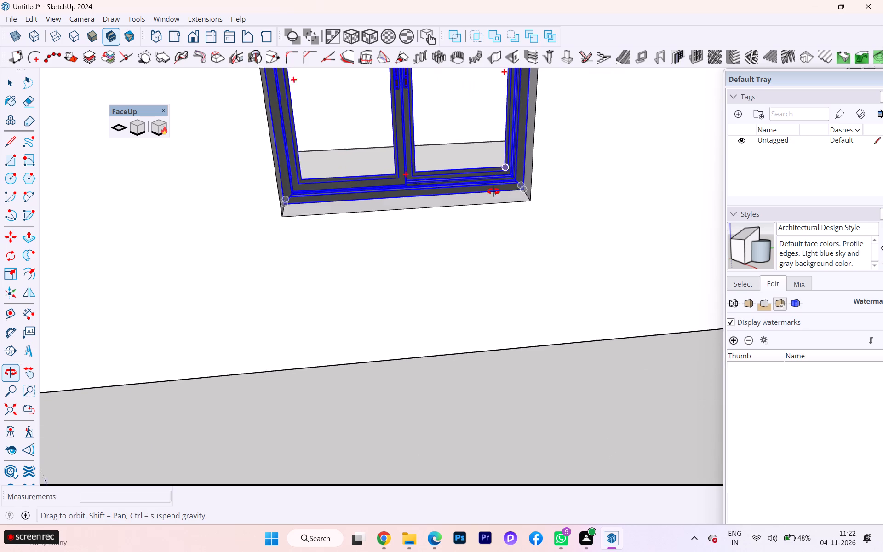
middle_drag(493, 191, 409, 270)
scroll(321, 246, up, 6)
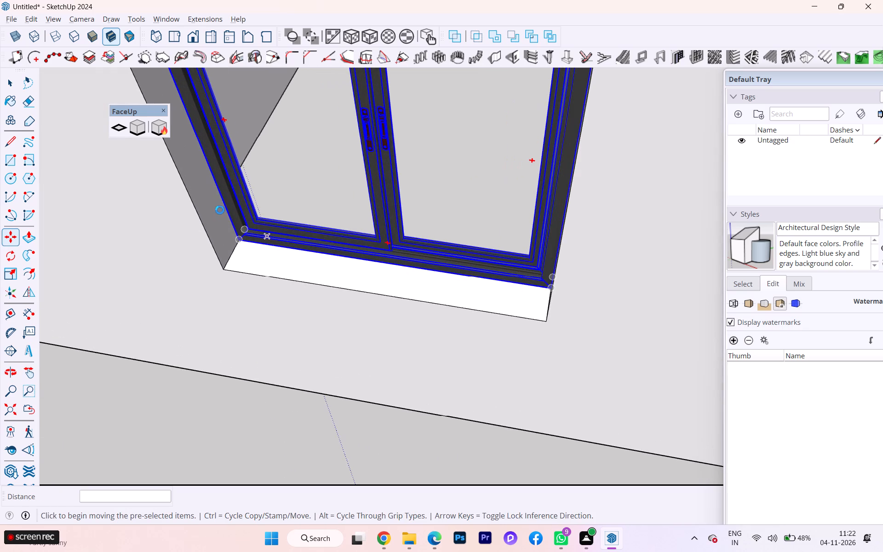
scroll(233, 217, up, 4)
scroll(240, 222, down, 1)
scroll(242, 224, up, 4)
scroll(251, 237, down, 1)
scroll(251, 238, up, 2)
scroll(289, 187, down, 4)
scroll(253, 221, up, 3)
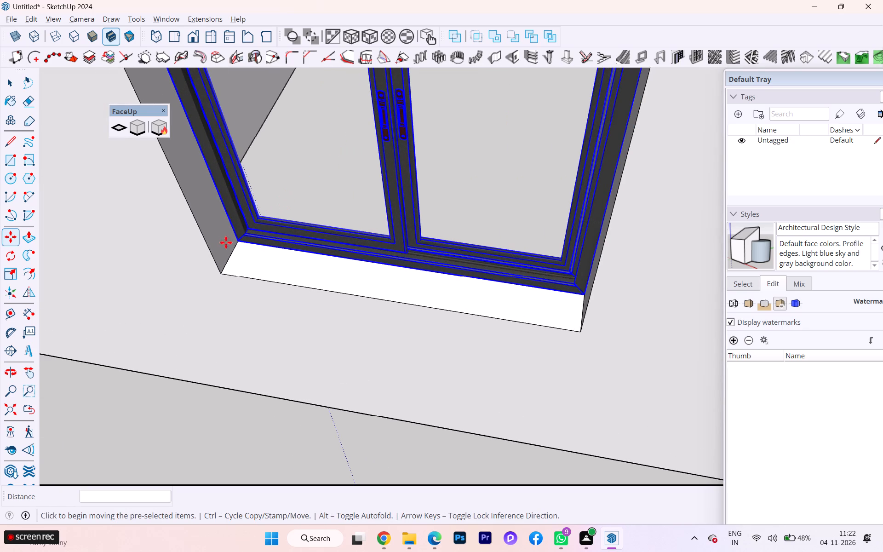
Move the window about 2 11/16" back along the sill's side edge toward the outer wall face by its lower corner, then deselect it.
scroll(226, 242, up, 3)
scroll(267, 256, down, 2)
scroll(259, 253, up, 1)
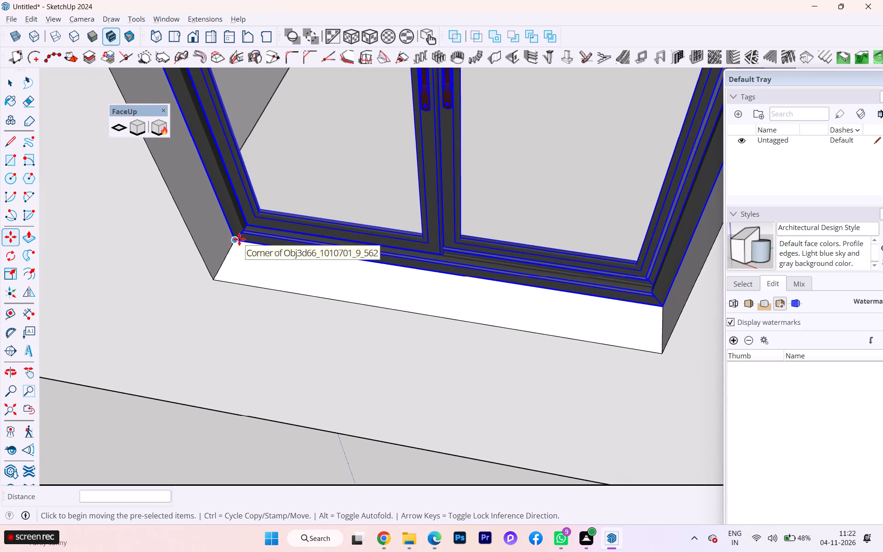
scroll(244, 237, down, 2)
scroll(244, 237, up, 2)
scroll(248, 236, down, 2)
scroll(251, 236, up, 3)
scroll(448, 129, down, 1)
middle_drag(427, 158, 187, 209)
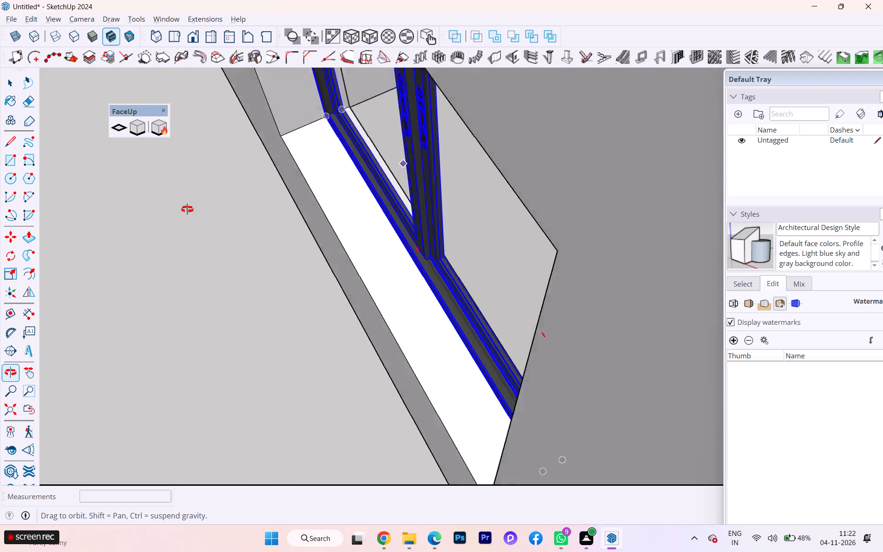
middle_drag(187, 209, 379, 184)
scroll(221, 204, up, 1)
scroll(221, 204, down, 2)
scroll(221, 204, up, 2)
scroll(286, 210, up, 1)
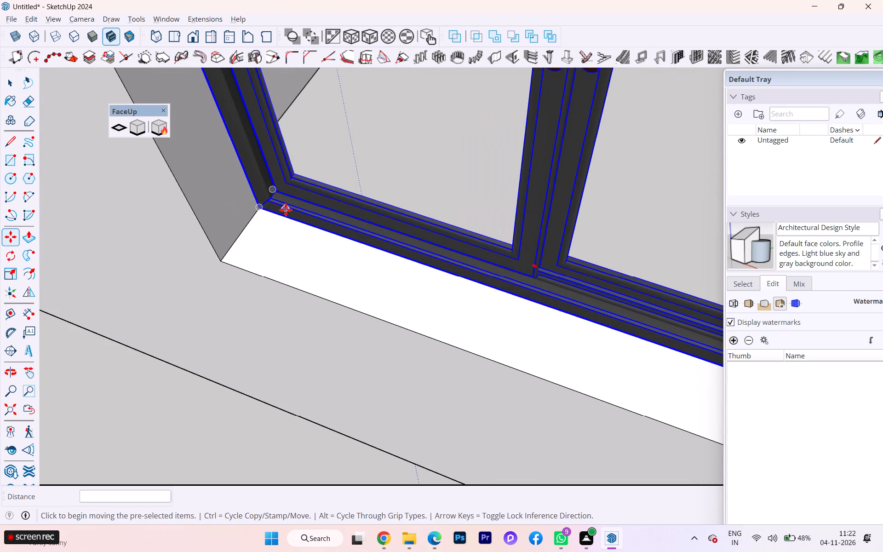
click(262, 208)
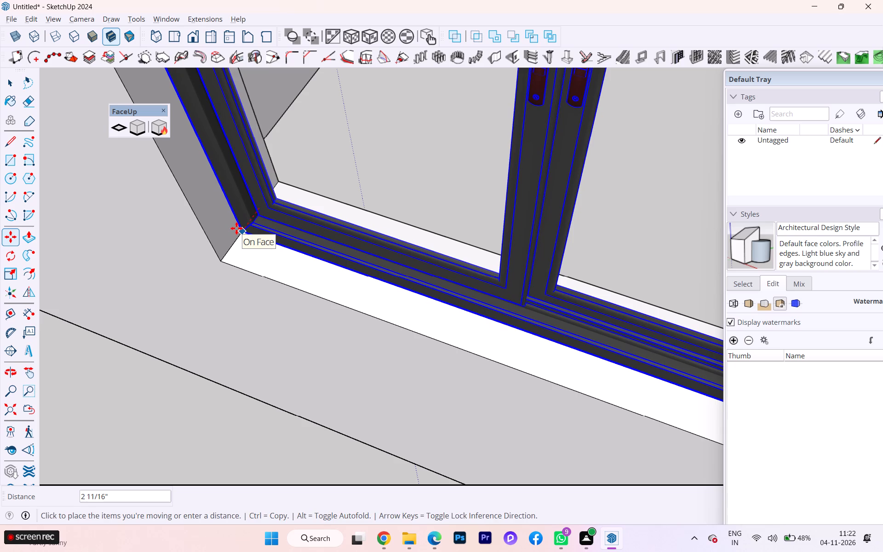
click(236, 228)
scroll(370, 127, down, 2)
scroll(372, 127, up, 6)
scroll(372, 127, down, 5)
scroll(373, 149, up, 4)
scroll(373, 149, down, 14)
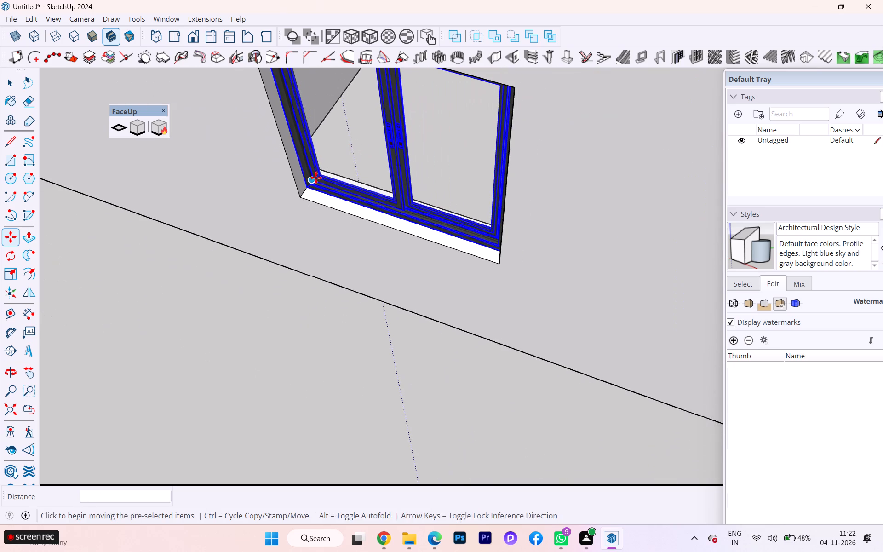
scroll(328, 194, down, 2)
middle_drag(389, 181, 526, 149)
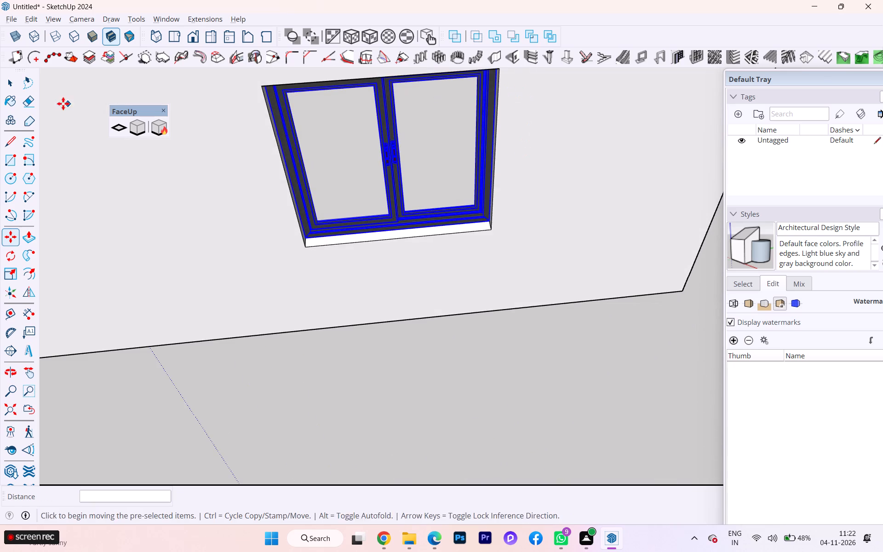
click(17, 84)
click(483, 404)
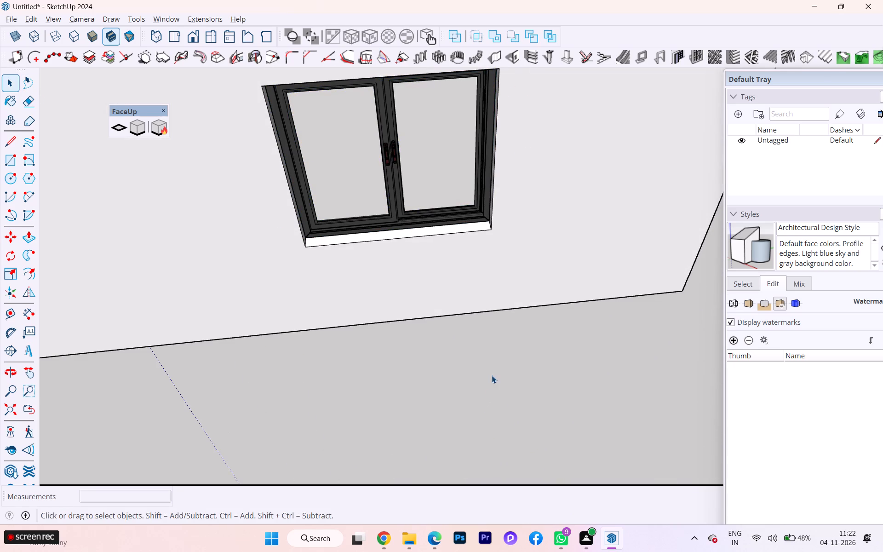
Examine the fitted sliding window in the outer wall and the empty smaller opening beside it.
middle_drag(468, 366, 533, 299)
scroll(533, 299, down, 3)
scroll(464, 312, up, 3)
scroll(463, 313, down, 2)
scroll(463, 313, up, 1)
scroll(463, 313, down, 4)
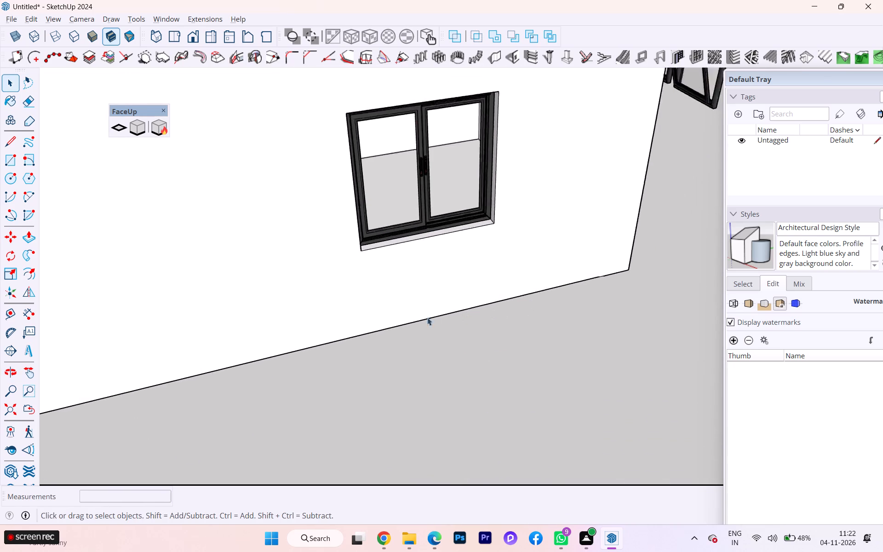
scroll(427, 317, down, 3)
scroll(419, 317, up, 4)
scroll(418, 317, down, 1)
scroll(418, 317, up, 1)
scroll(417, 317, down, 8)
scroll(486, 204, up, 2)
scroll(446, 233, up, 1)
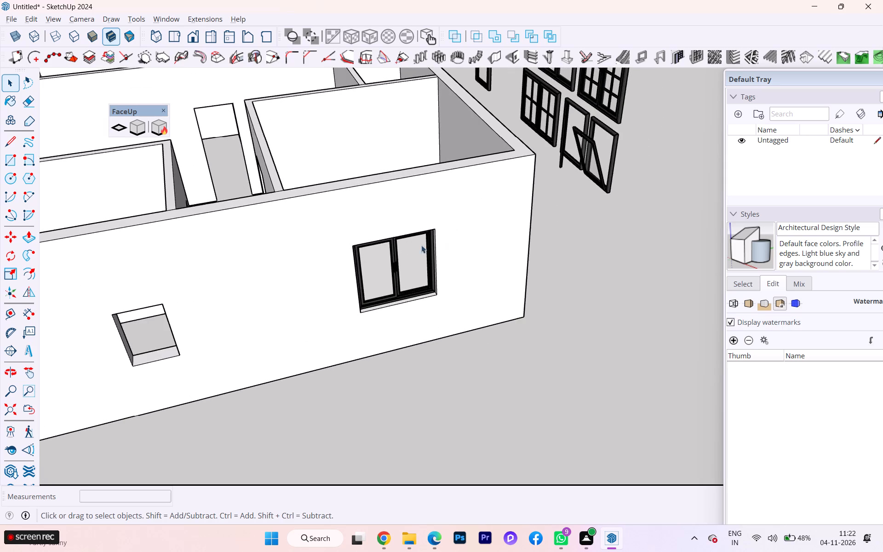
scroll(345, 248, up, 1)
scroll(341, 248, down, 6)
scroll(554, 178, down, 1)
Cut the small single window with one horizontal bar out of the imported window collection and leave the group.
middle_drag(562, 174, 434, 191)
scroll(253, 238, down, 3)
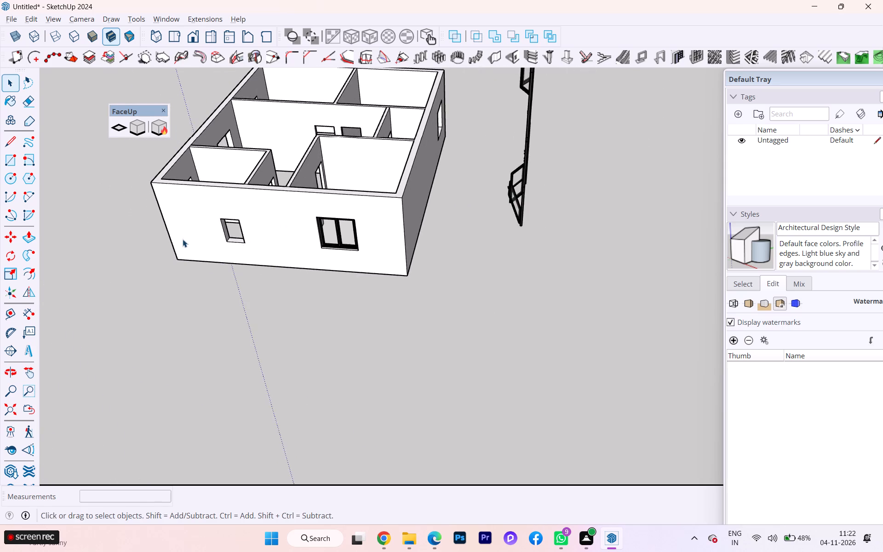
scroll(183, 239, down, 2)
middle_drag(472, 196, 155, 225)
scroll(719, 216, up, 4)
scroll(680, 173, up, 1)
scroll(680, 173, down, 1)
scroll(680, 173, up, 4)
scroll(680, 173, down, 6)
scroll(679, 173, up, 7)
scroll(648, 160, down, 1)
scroll(648, 160, up, 5)
scroll(606, 210, up, 4)
scroll(617, 217, down, 1)
scroll(617, 217, up, 2)
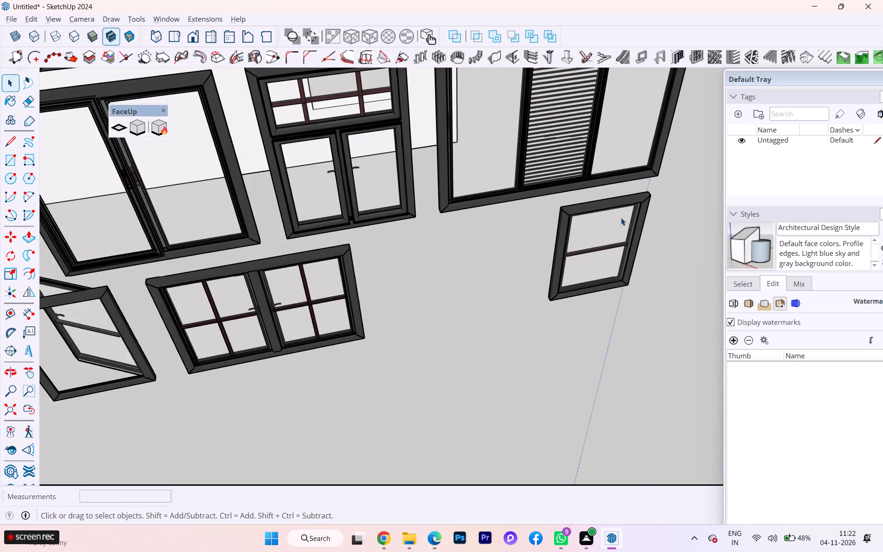
scroll(621, 218, up, 2)
scroll(622, 217, down, 1)
scroll(622, 217, up, 2)
middle_drag(621, 195, 588, 163)
scroll(653, 195, down, 1)
scroll(653, 195, up, 3)
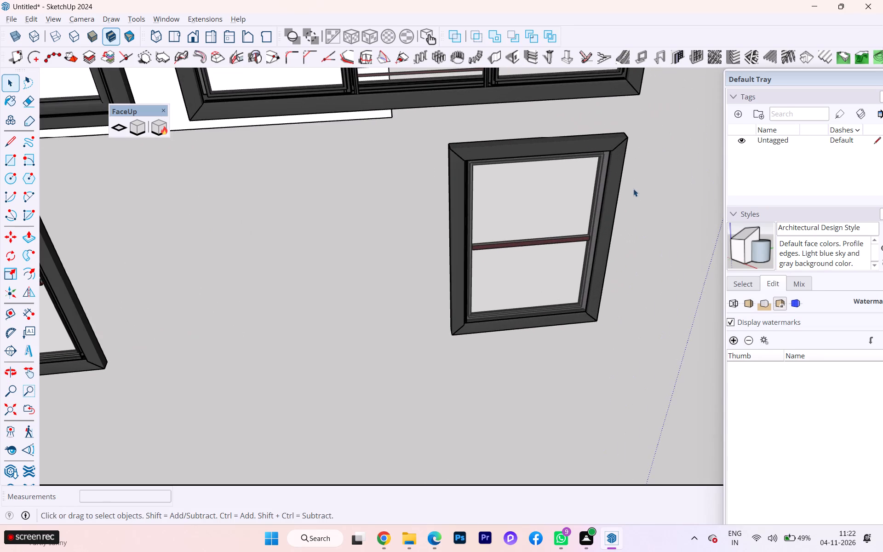
click(613, 176)
double_click(612, 176)
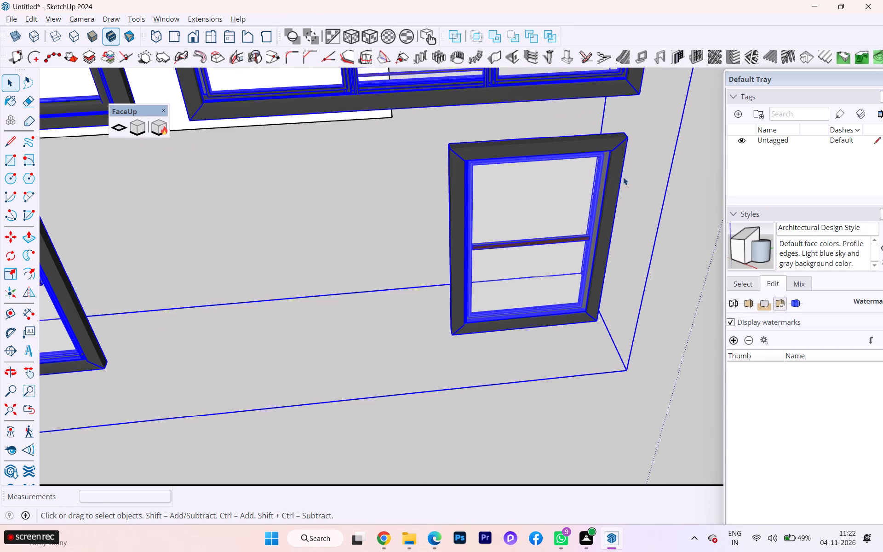
triple_click(608, 175)
double_click(607, 175)
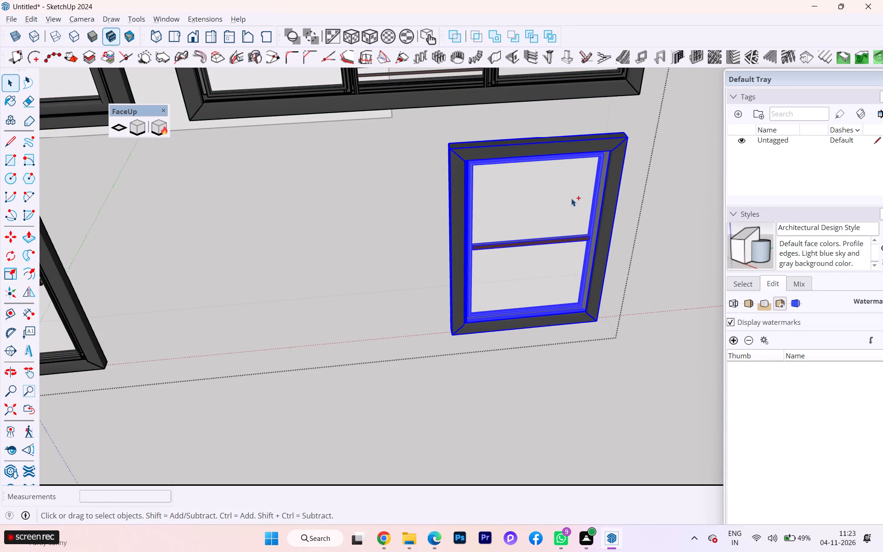
key(ctrl+x)
scroll(606, 180, down, 2)
scroll(606, 180, up, 1)
scroll(606, 180, down, 2)
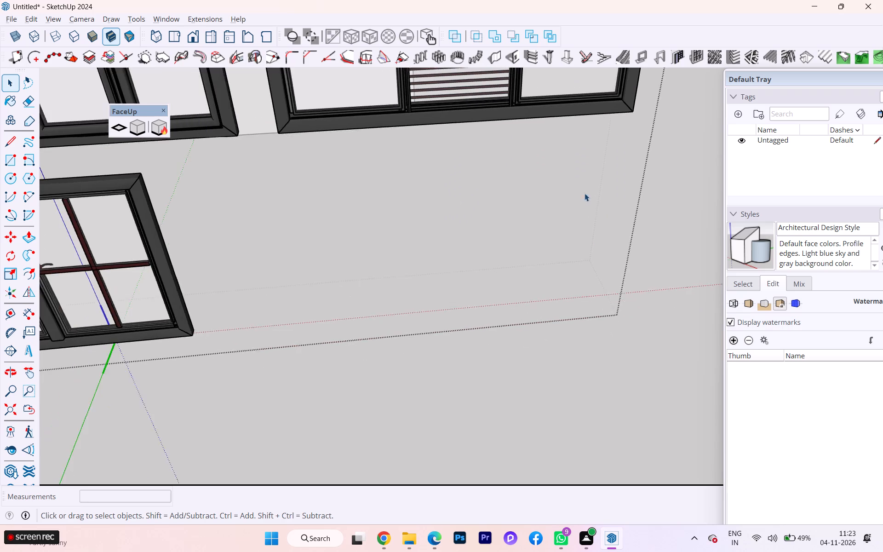
scroll(566, 206, up, 1)
scroll(527, 216, down, 3)
scroll(571, 195, down, 13)
scroll(576, 186, up, 2)
scroll(576, 186, down, 1)
scroll(306, 184, down, 7)
scroll(398, 185, up, 1)
scroll(399, 185, down, 2)
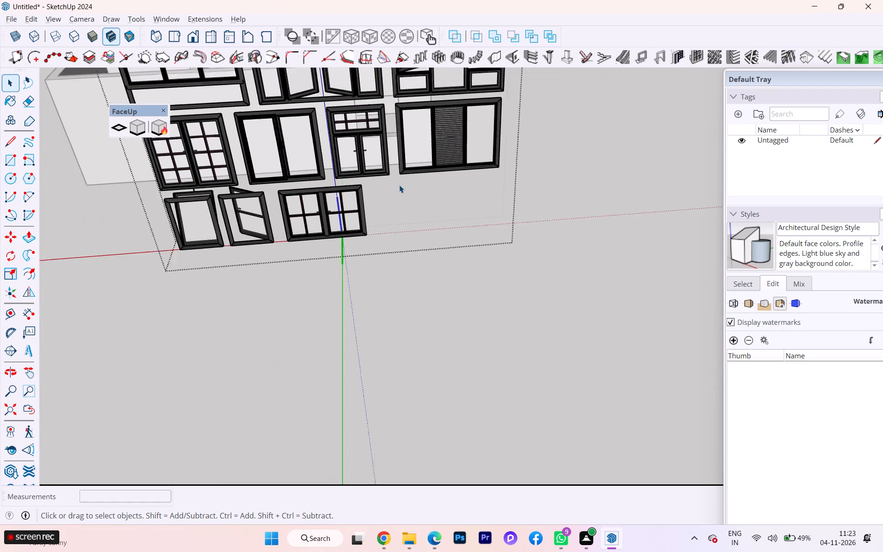
scroll(399, 185, down, 1)
scroll(283, 211, up, 2)
scroll(283, 211, down, 3)
scroll(283, 211, up, 1)
scroll(283, 207, down, 2)
scroll(284, 207, up, 3)
scroll(273, 215, down, 1)
scroll(273, 215, up, 3)
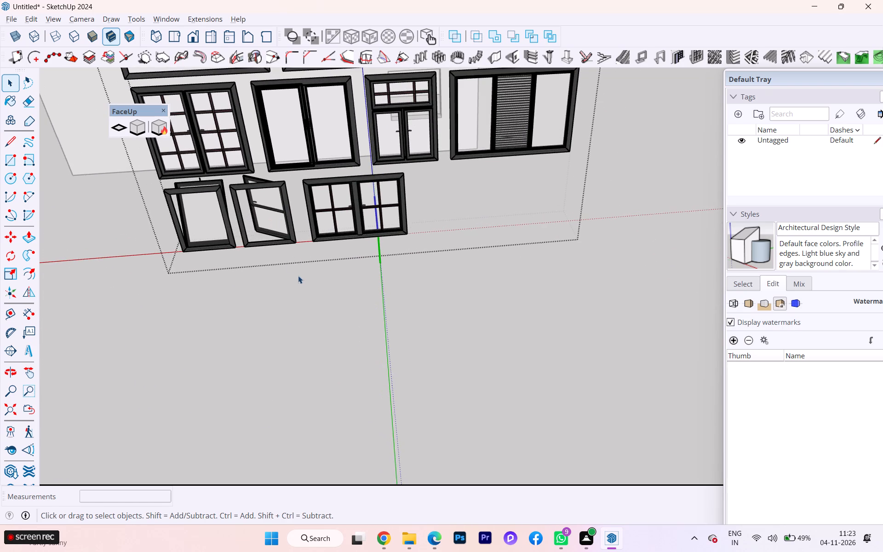
scroll(248, 228, down, 2)
scroll(248, 228, up, 1)
scroll(254, 230, down, 2)
scroll(257, 233, up, 1)
scroll(257, 233, down, 1)
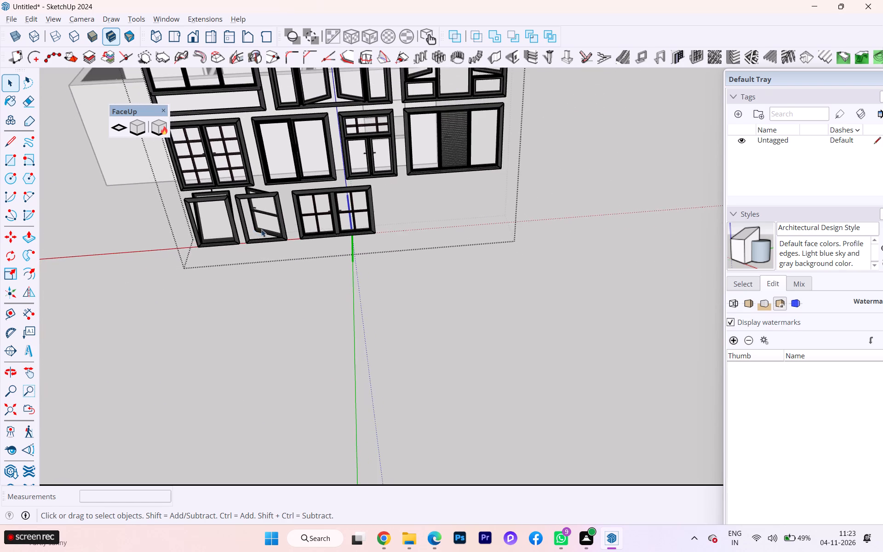
scroll(298, 228, down, 2)
middle_drag(299, 229, 528, 235)
scroll(419, 243, down, 5)
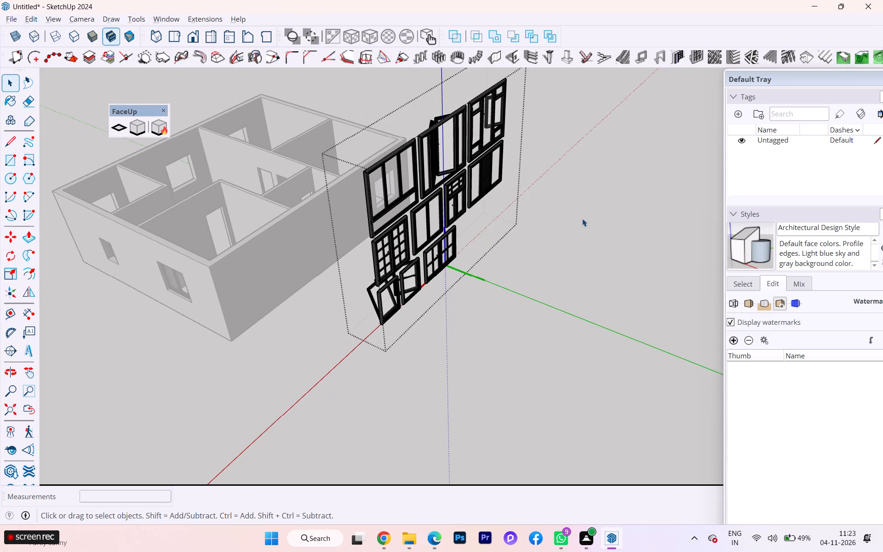
click(310, 367)
click(303, 368)
click(292, 362)
Paste the small window at the sill of the empty smaller opening in the same outer wall.
scroll(183, 347, up, 3)
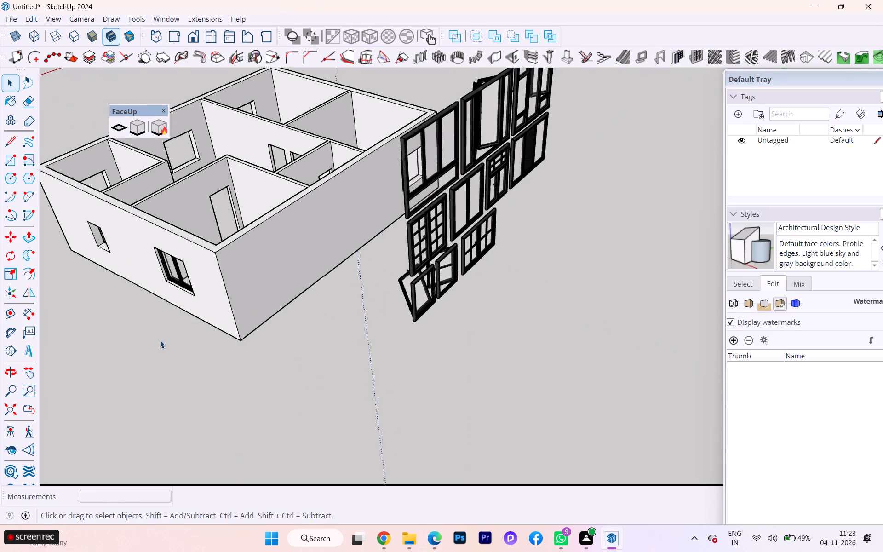
scroll(169, 297, down, 1)
scroll(170, 297, up, 2)
middle_drag(181, 293, 409, 241)
scroll(420, 239, down, 2)
scroll(422, 239, up, 3)
scroll(423, 239, down, 3)
scroll(171, 384, up, 2)
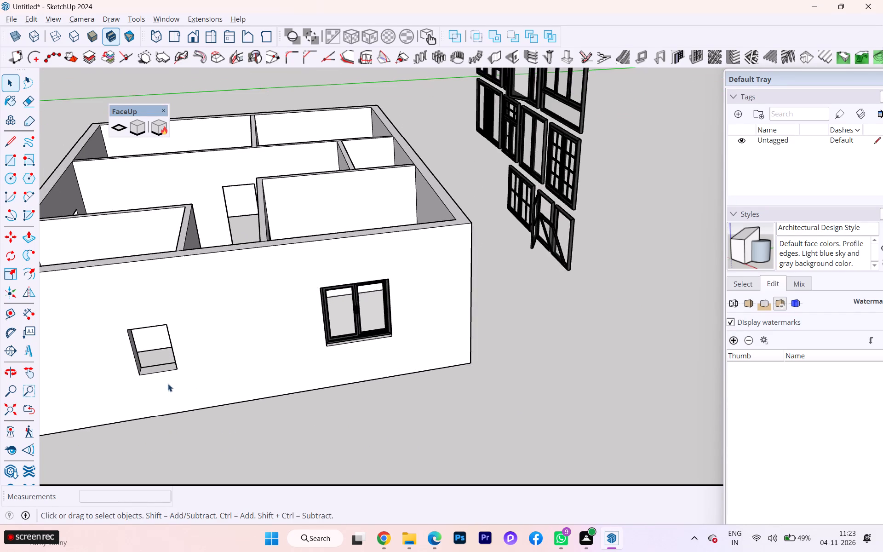
scroll(178, 402, up, 2)
scroll(261, 416, down, 10)
scroll(462, 332, down, 1)
scroll(292, 378, up, 8)
scroll(277, 405, down, 5)
scroll(277, 405, up, 3)
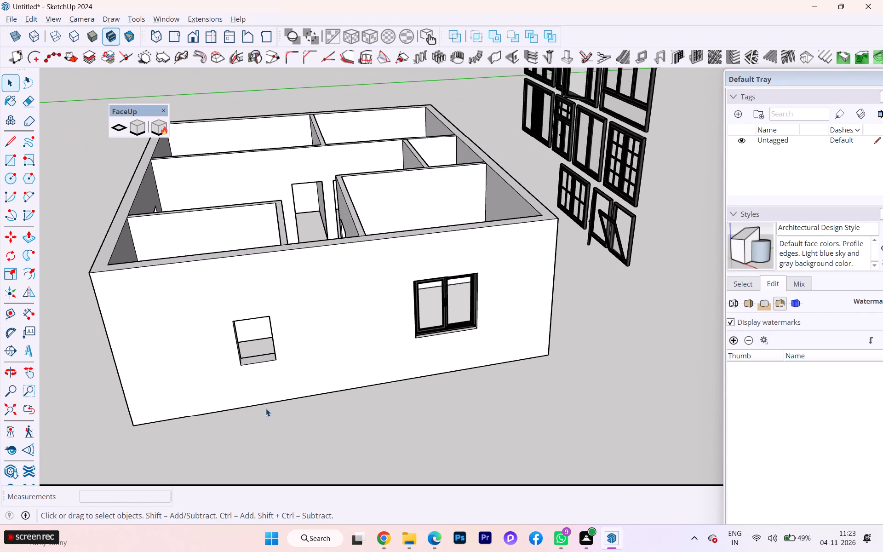
key(ctrl+v)
scroll(271, 384, up, 2)
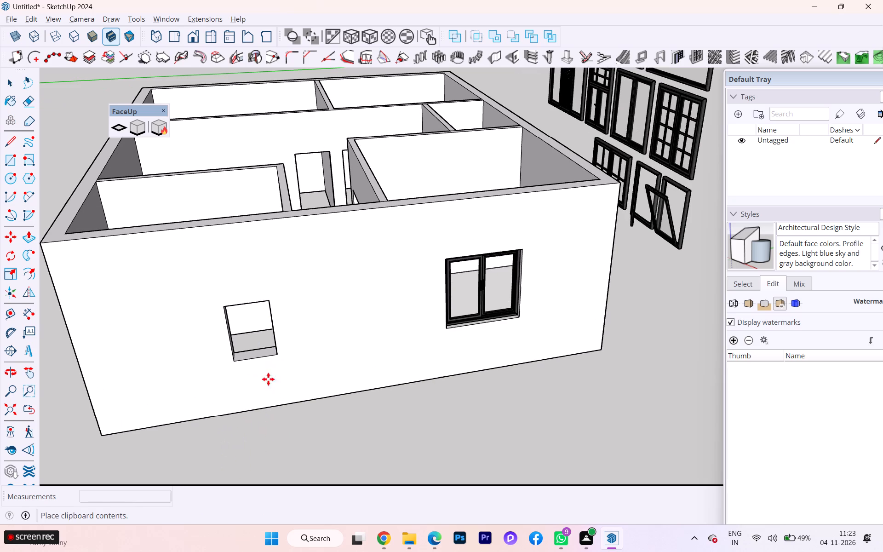
click(256, 354)
scroll(252, 385, up, 4)
scroll(252, 385, down, 2)
scroll(252, 385, up, 15)
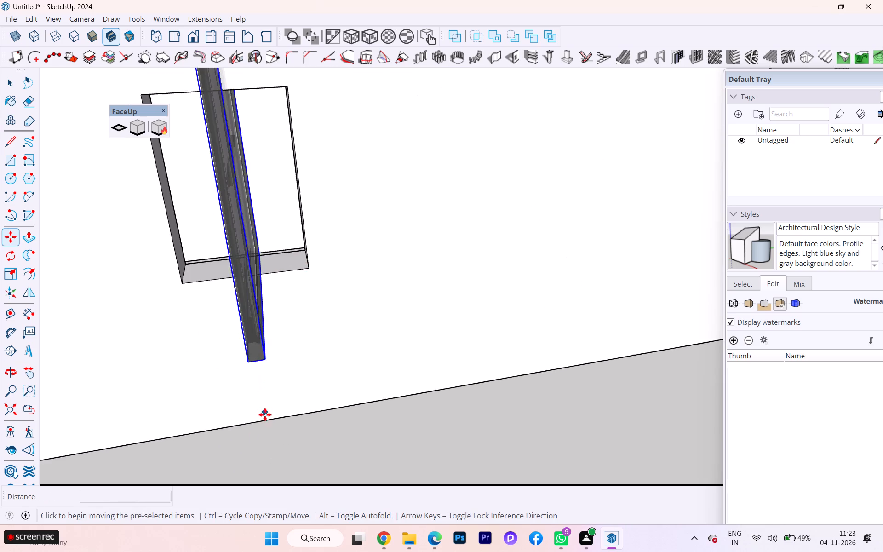
scroll(318, 359, down, 3)
scroll(278, 425, down, 1)
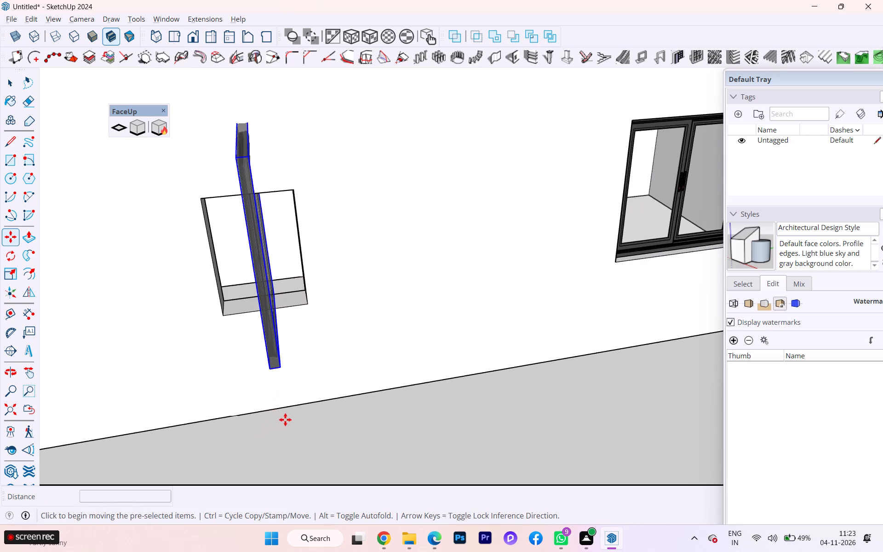
scroll(285, 419, down, 3)
Rotate the pasted window 90° about the vertical axis on the sill edge so it lies parallel to the wall.
key(q)
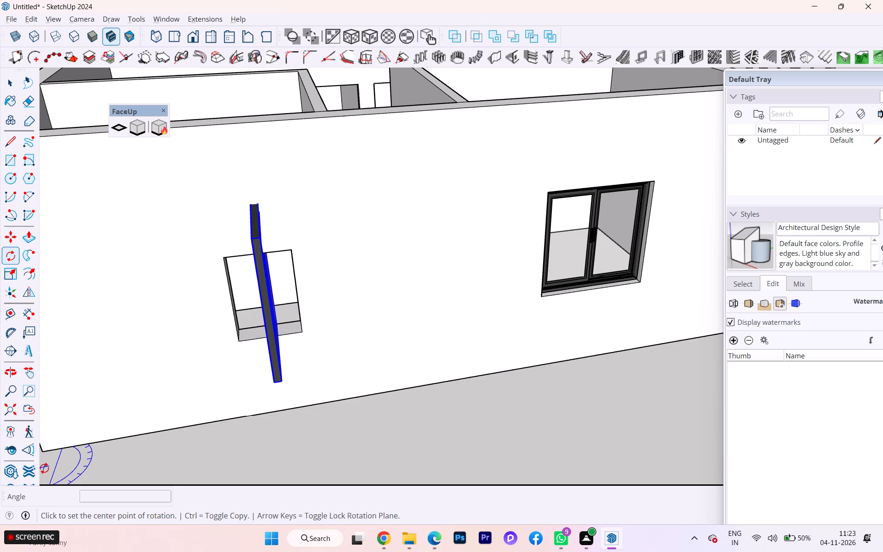
scroll(283, 444, down, 1)
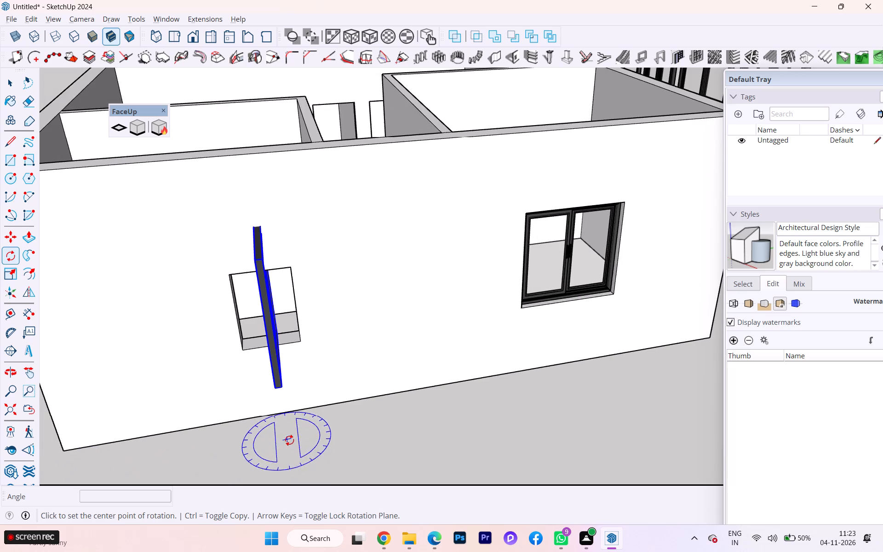
middle_drag(289, 440, 343, 427)
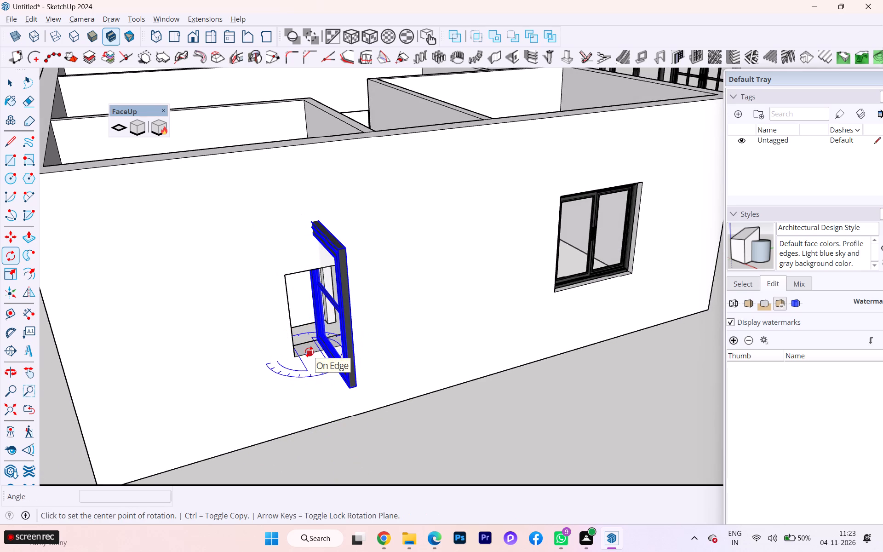
click(309, 352)
click(325, 376)
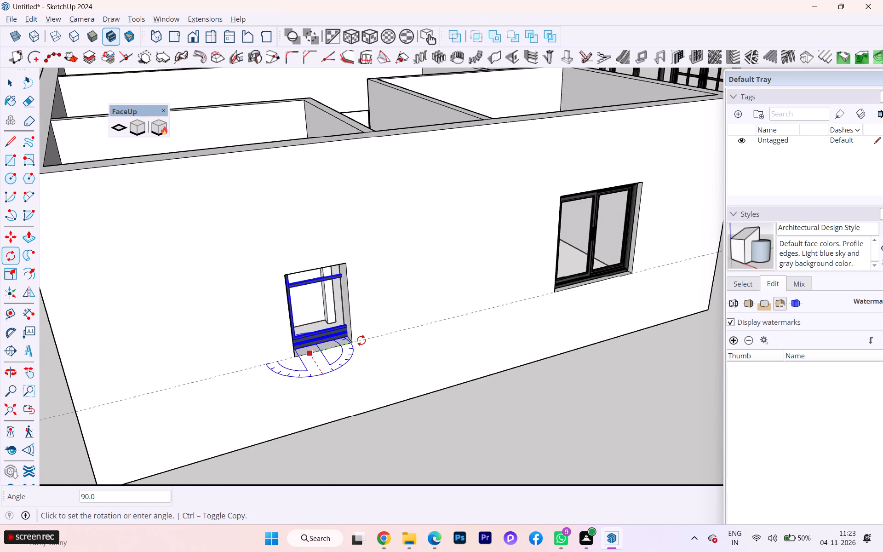
text(90)
key(Return)
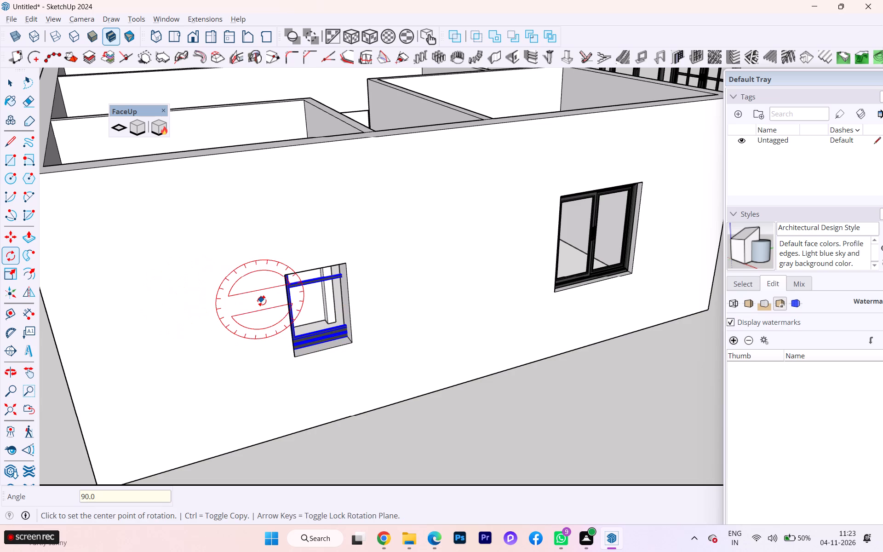
Move the small window by its lower frame corner to the lower outer corner of the smaller opening.
key(m)
key(Return)
scroll(317, 322, up, 1)
scroll(317, 322, down, 2)
scroll(317, 322, up, 2)
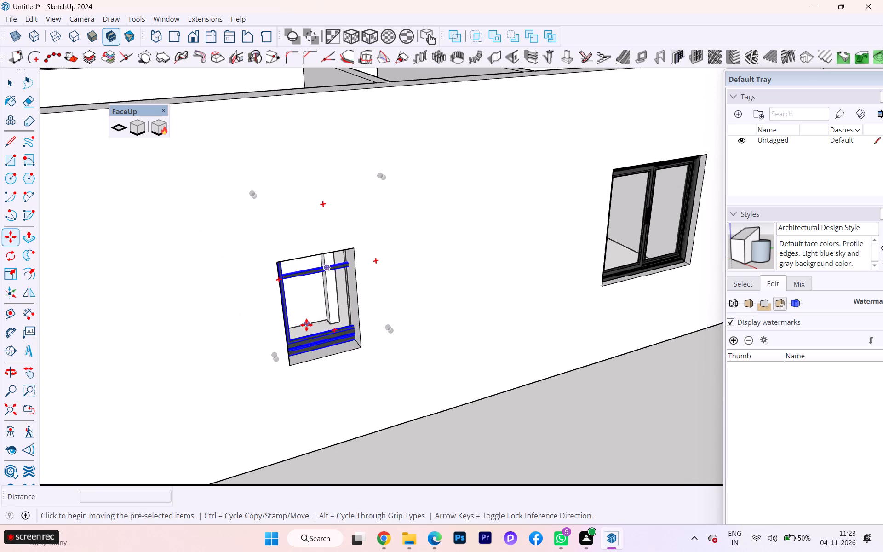
middle_drag(307, 340, 247, 337)
scroll(247, 336, up, 7)
scroll(240, 332, down, 1)
scroll(240, 332, up, 2)
scroll(238, 331, down, 3)
scroll(238, 331, up, 4)
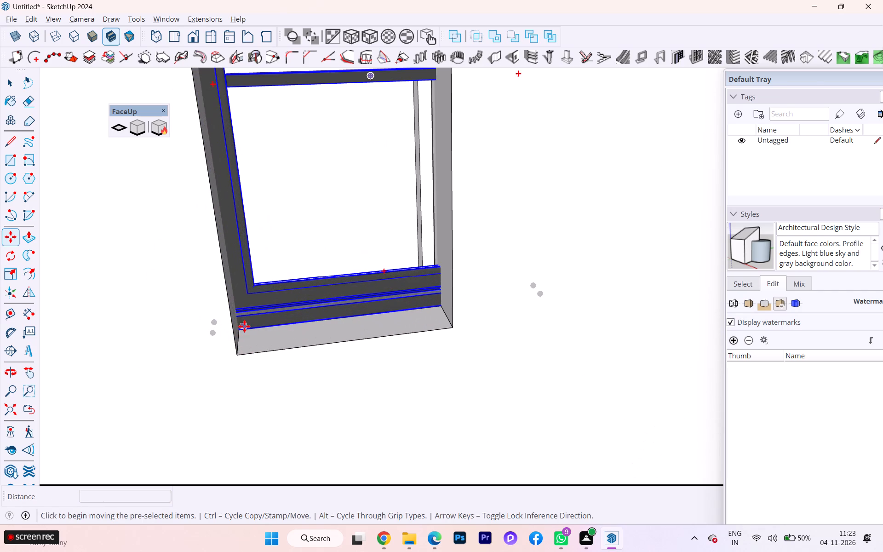
click(243, 327)
click(283, 341)
scroll(254, 346, up, 1)
scroll(254, 346, down, 6)
scroll(254, 346, up, 2)
scroll(254, 346, down, 2)
scroll(254, 346, up, 2)
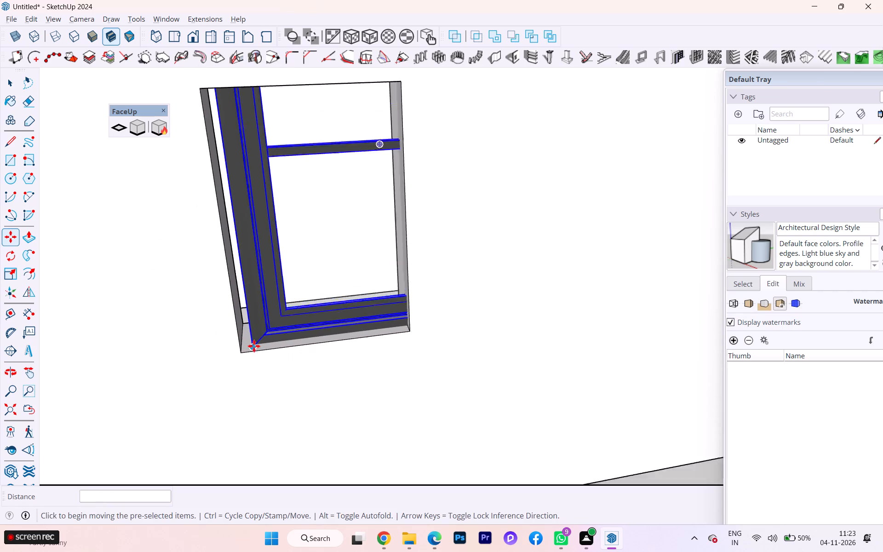
click(254, 346)
click(235, 352)
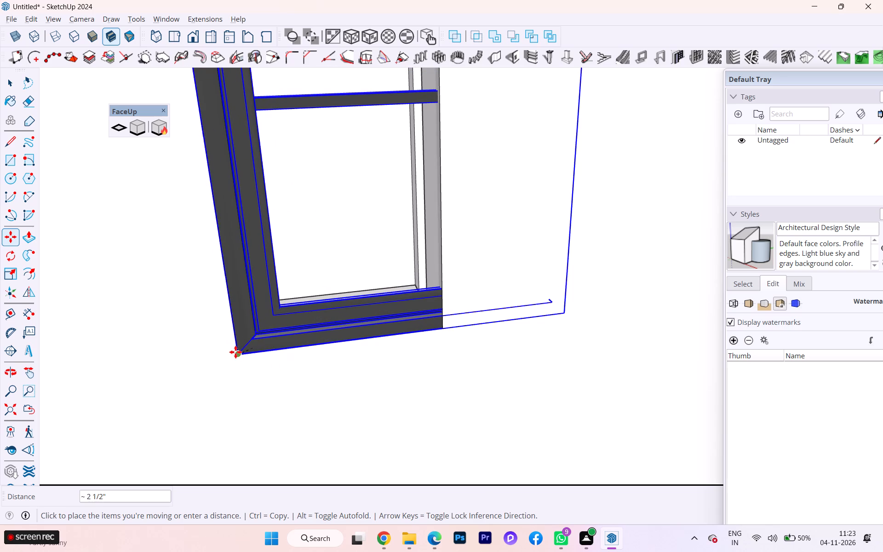
Scale the small window to fit its opening, by about 0.62 in width and about 0.65 in height.
scroll(307, 391, down, 1)
scroll(307, 391, up, 1)
scroll(306, 391, down, 2)
scroll(304, 389, up, 1)
scroll(303, 389, down, 3)
scroll(292, 389, up, 1)
scroll(292, 389, down, 3)
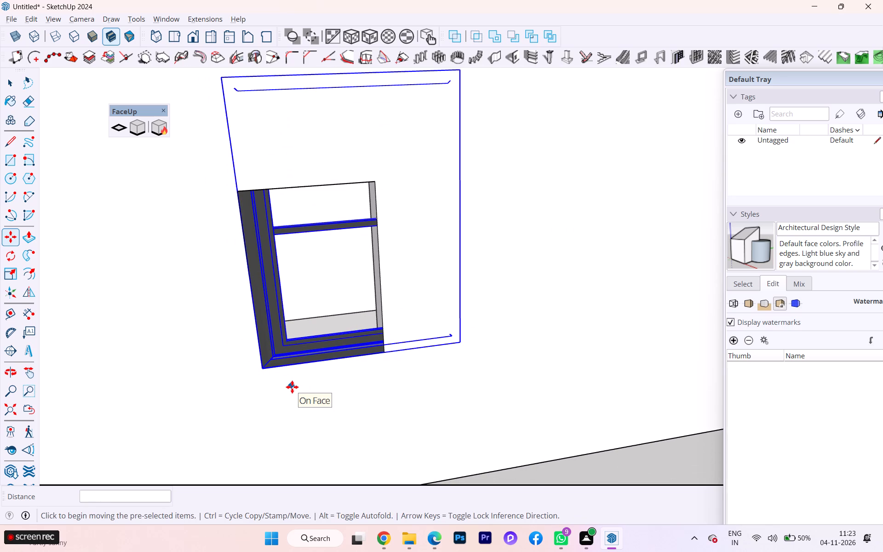
key(s)
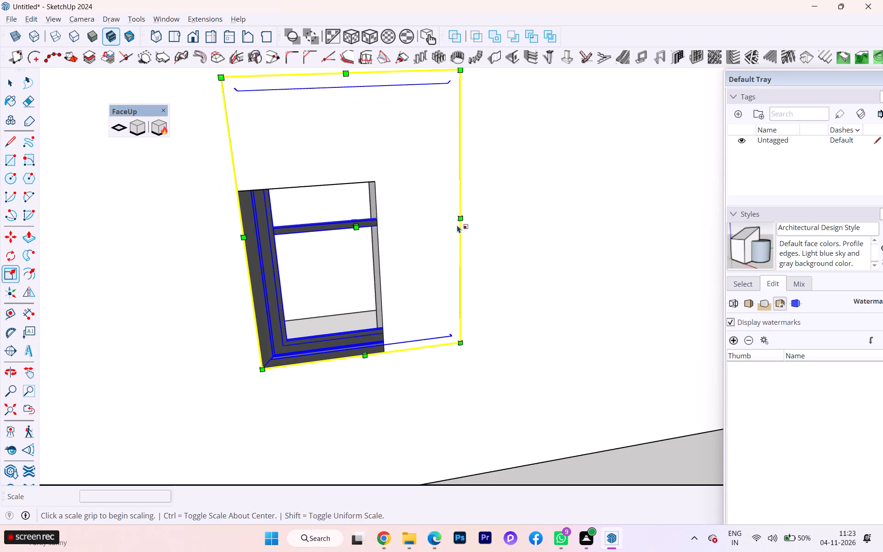
click(462, 217)
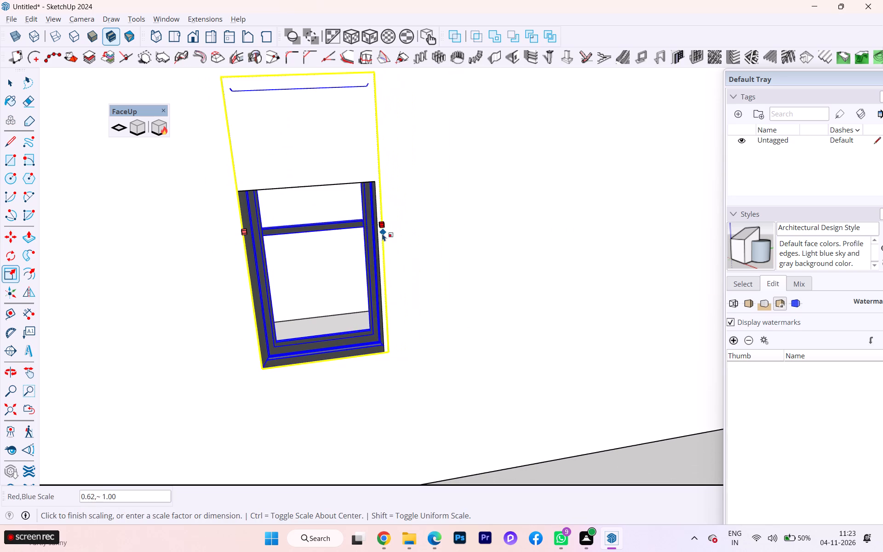
click(378, 232)
scroll(392, 258, down, 4)
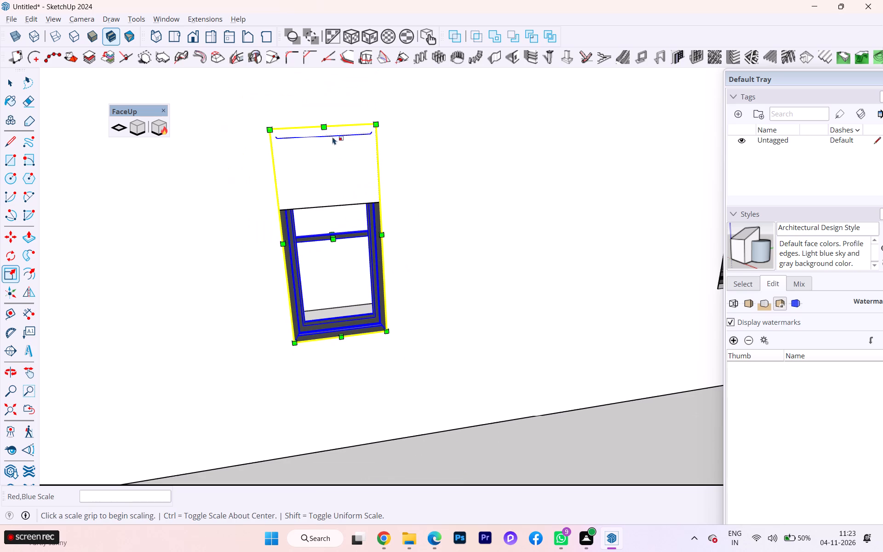
click(326, 122)
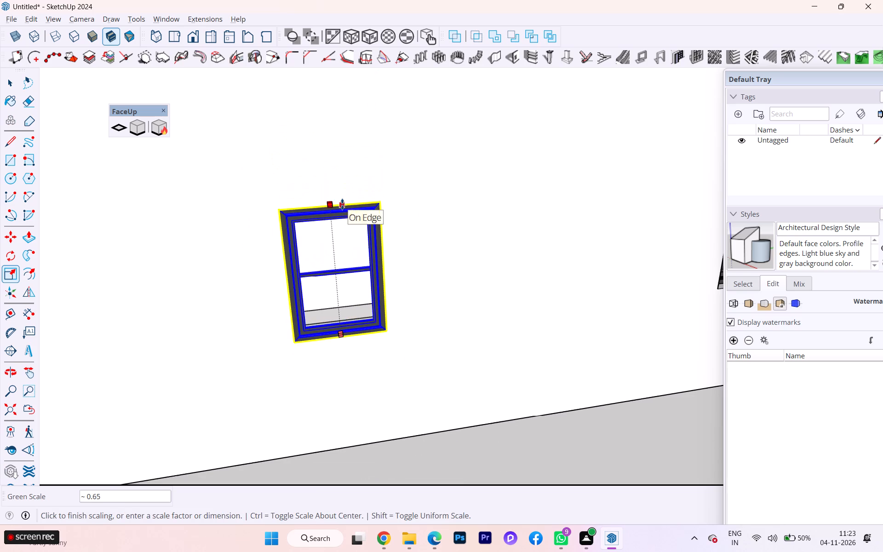
click(342, 204)
scroll(275, 185, down, 1)
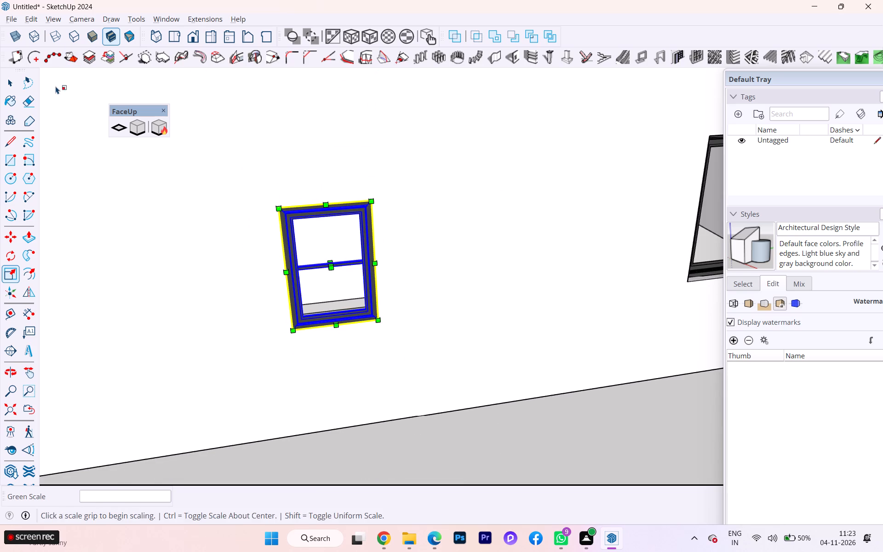
click(6, 80)
click(508, 443)
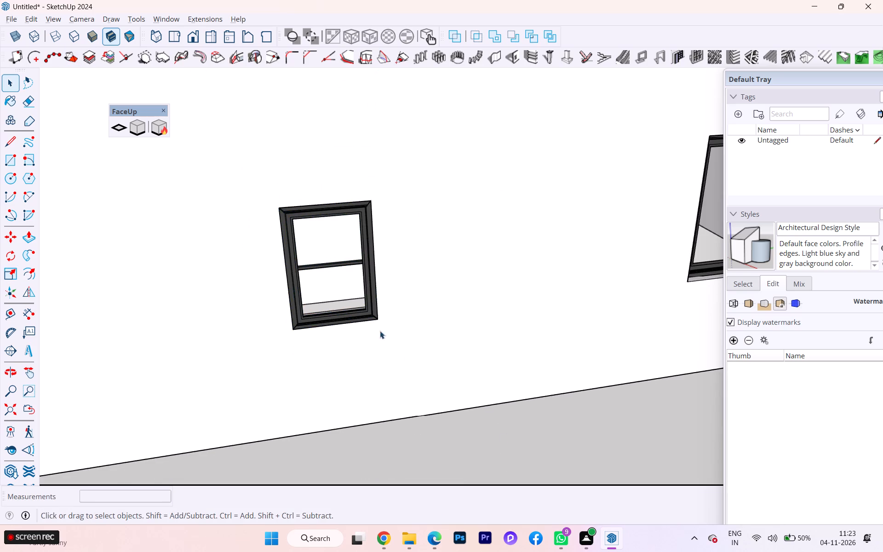
Move the small window inward from the outer wall face by about 3 13/16 inches along the opening's depth.
scroll(333, 303, up, 1)
scroll(333, 303, down, 3)
scroll(333, 303, up, 2)
scroll(333, 302, down, 1)
scroll(329, 304, up, 1)
scroll(329, 305, down, 1)
scroll(329, 305, up, 2)
scroll(329, 305, down, 1)
scroll(329, 305, up, 3)
scroll(329, 305, down, 1)
scroll(329, 305, up, 2)
scroll(330, 303, down, 5)
scroll(330, 303, up, 4)
scroll(403, 311, down, 4)
scroll(403, 311, up, 9)
scroll(397, 305, down, 1)
scroll(397, 305, up, 8)
scroll(397, 305, down, 1)
scroll(397, 305, up, 2)
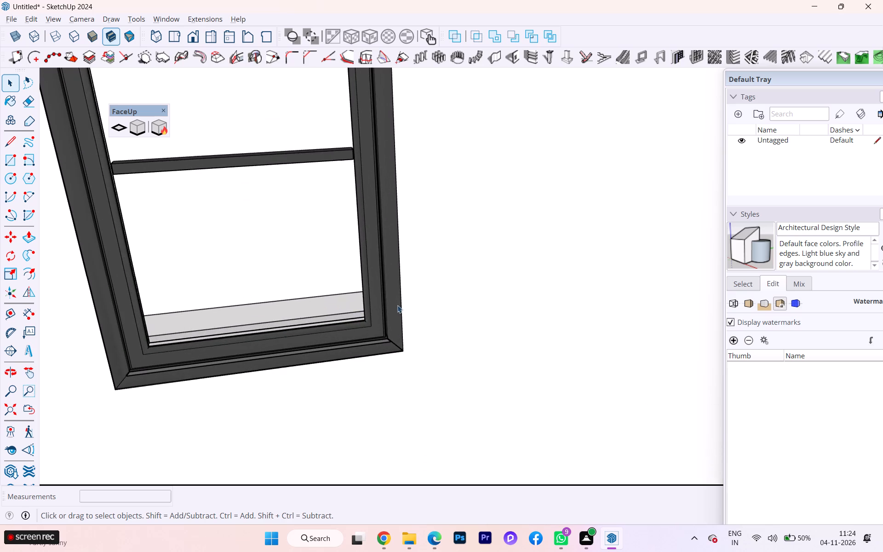
scroll(181, 366, up, 2)
click(153, 370)
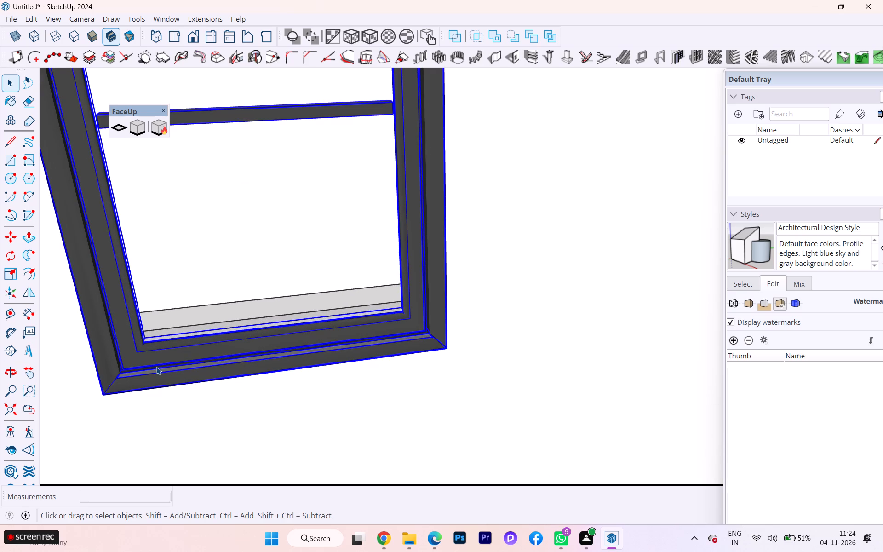
key(m)
key(Return)
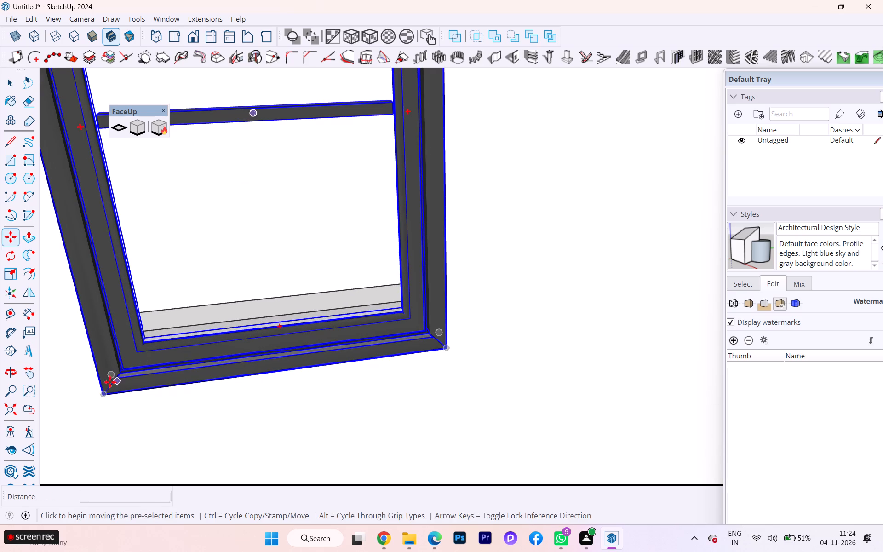
click(100, 391)
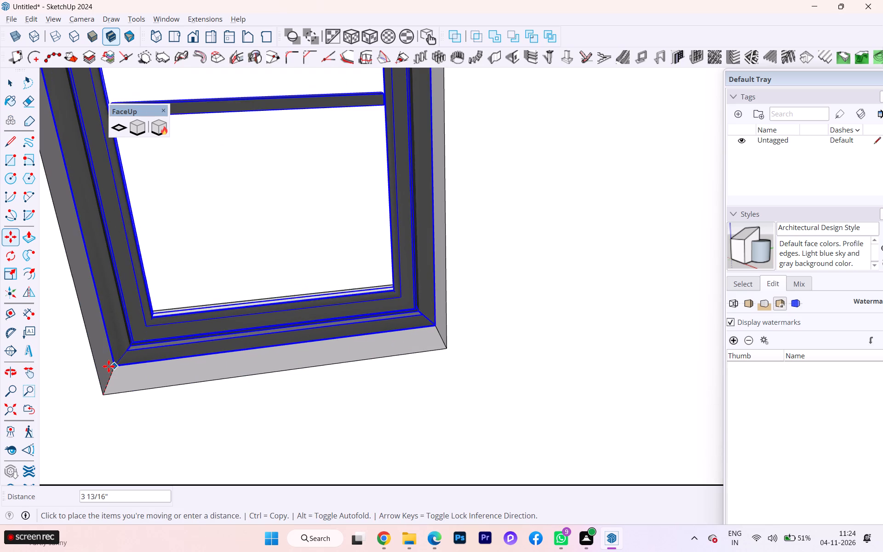
click(109, 370)
scroll(251, 331, down, 7)
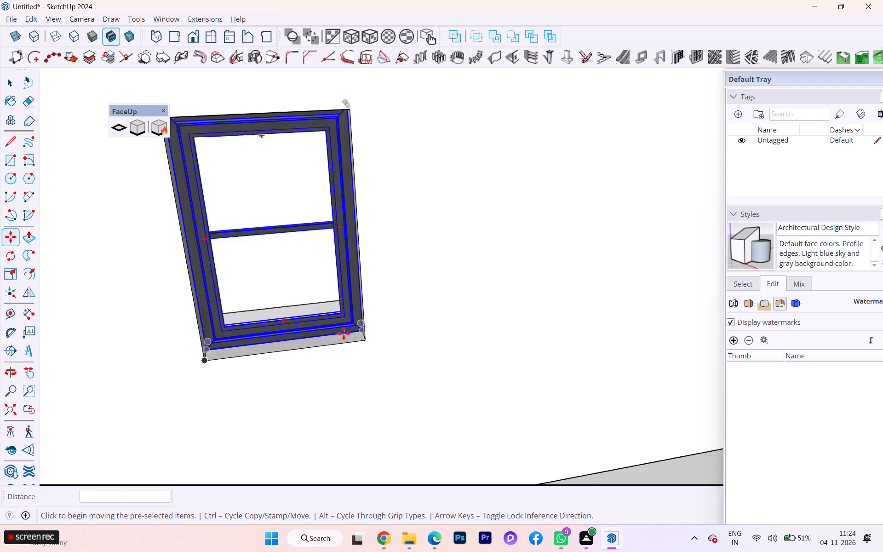
scroll(344, 333, down, 5)
scroll(376, 329, up, 1)
scroll(378, 330, down, 2)
scroll(381, 332, up, 2)
scroll(381, 332, down, 1)
scroll(407, 300, down, 3)
scroll(409, 305, up, 2)
scroll(410, 305, down, 11)
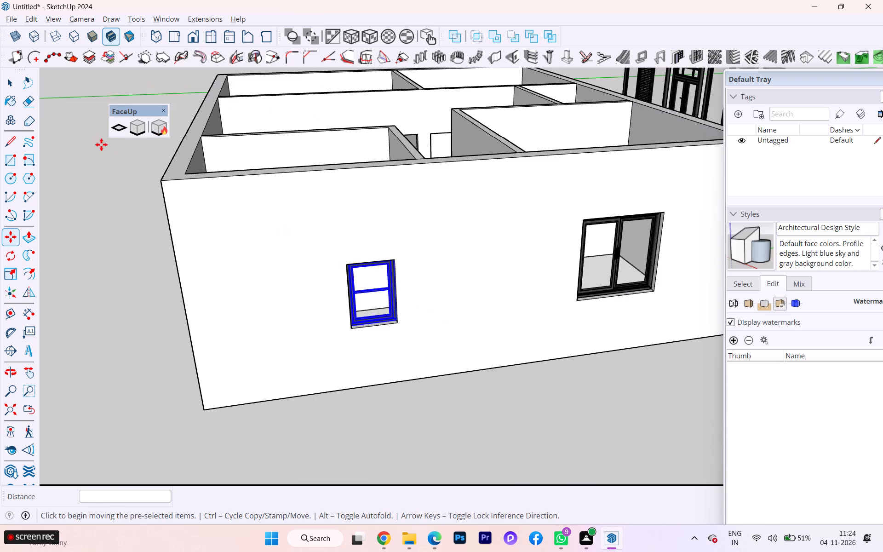
click(10, 85)
click(95, 180)
Inspect the two fitted windows and the adjoining walls from several angles around the house.
scroll(409, 268, up, 9)
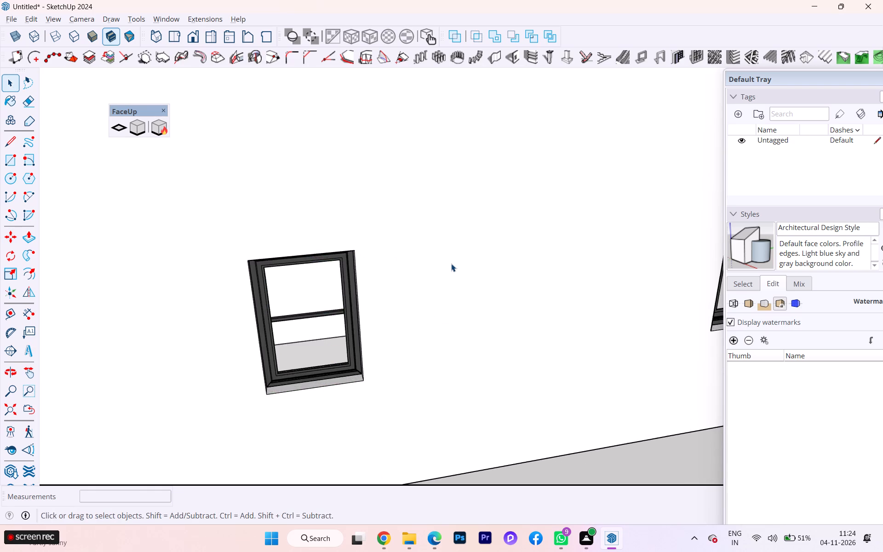
scroll(213, 269, down, 9)
middle_drag(230, 261, 434, 275)
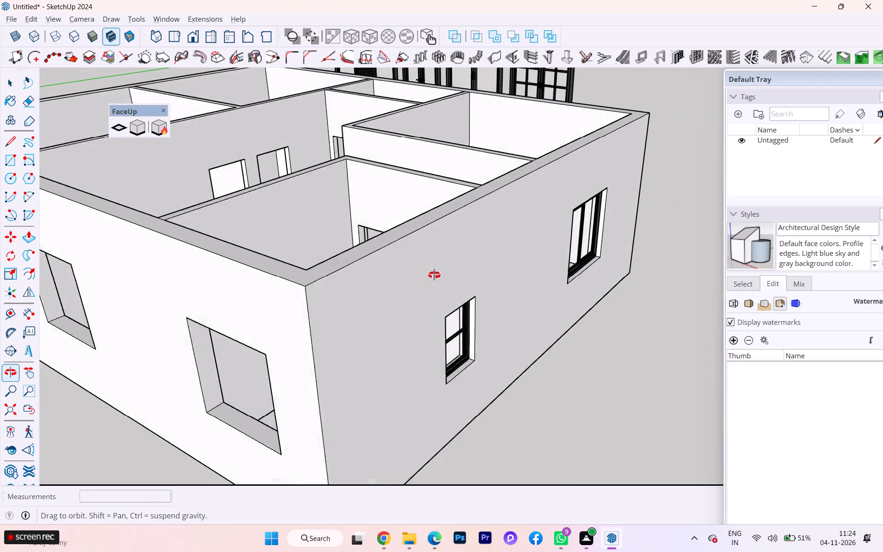
middle_drag(434, 275, 736, 314)
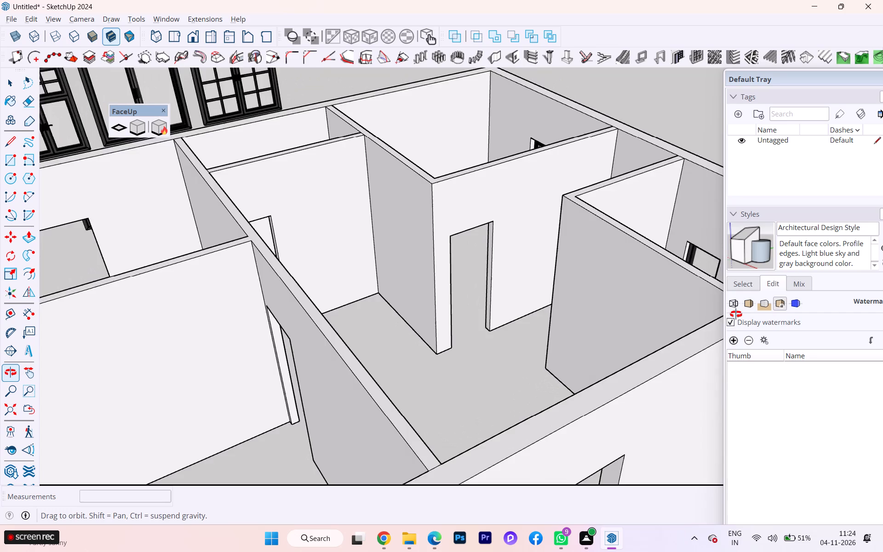
middle_drag(736, 314, 282, 264)
scroll(331, 296, up, 1)
scroll(331, 296, down, 1)
scroll(331, 296, up, 11)
scroll(338, 286, down, 6)
scroll(339, 285, up, 1)
scroll(339, 285, down, 6)
scroll(329, 276, up, 2)
scroll(329, 276, down, 2)
scroll(321, 270, up, 1)
scroll(319, 270, down, 1)
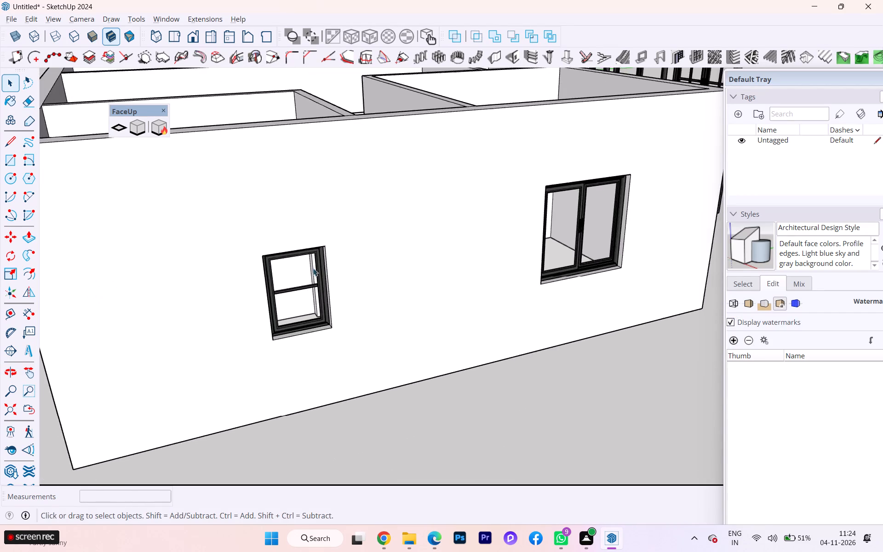
Copy the fitted two-pane window about 23' 8" to a spot outside the adjacent wall with three empty openings.
scroll(249, 258, down, 7)
middle_drag(250, 256, 368, 251)
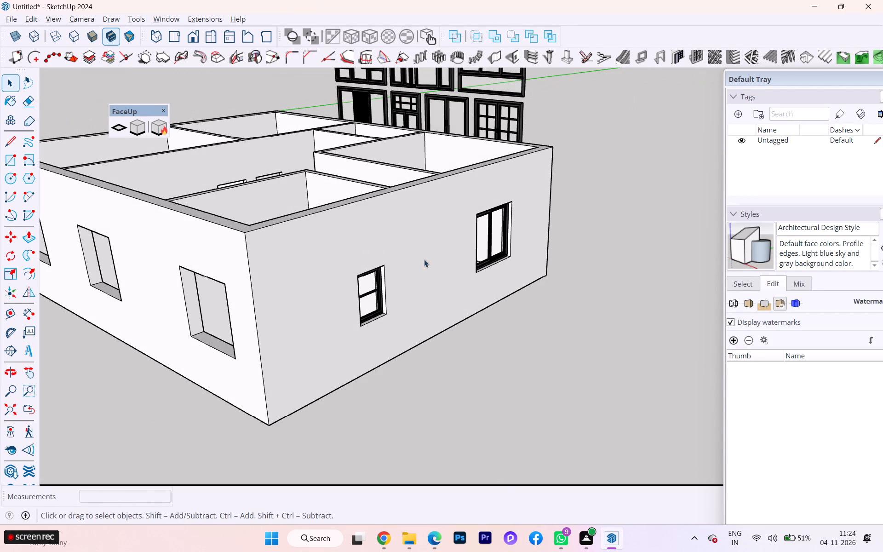
click(490, 260)
key(m)
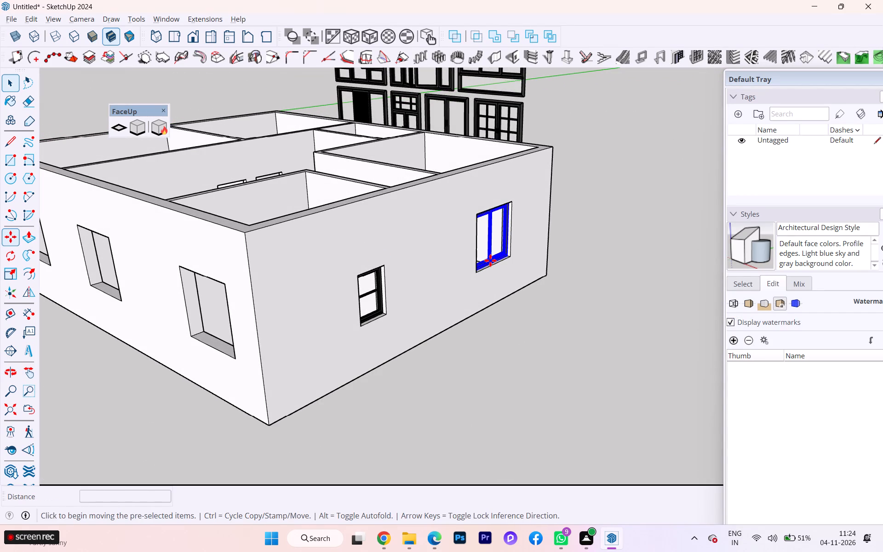
key(Return)
click(490, 260)
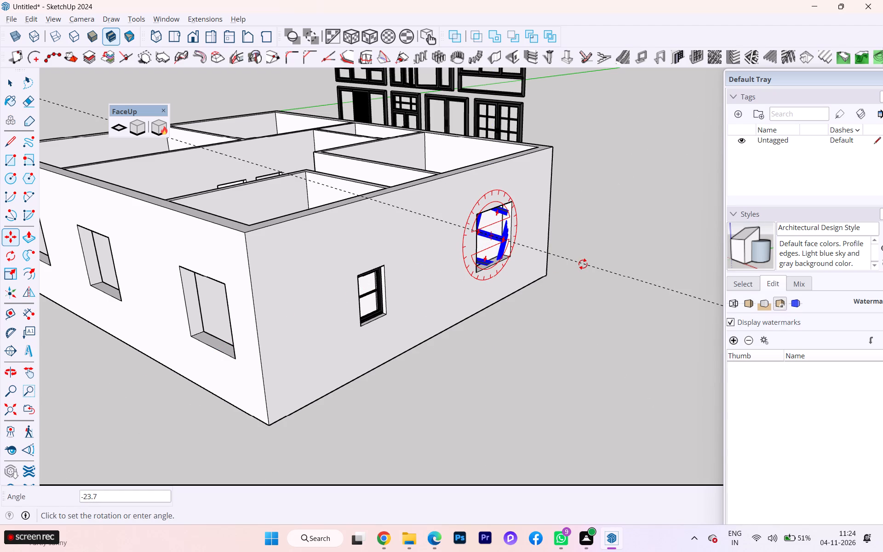
key(Escape)
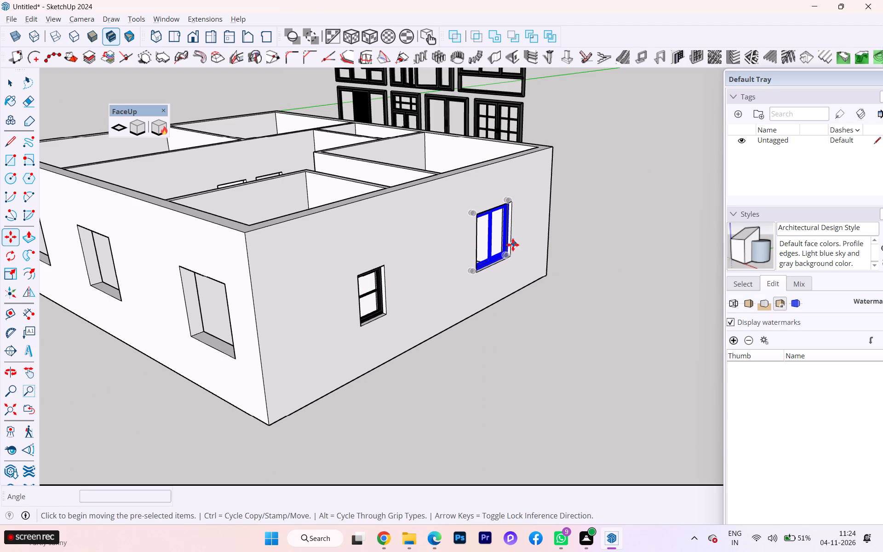
click(494, 233)
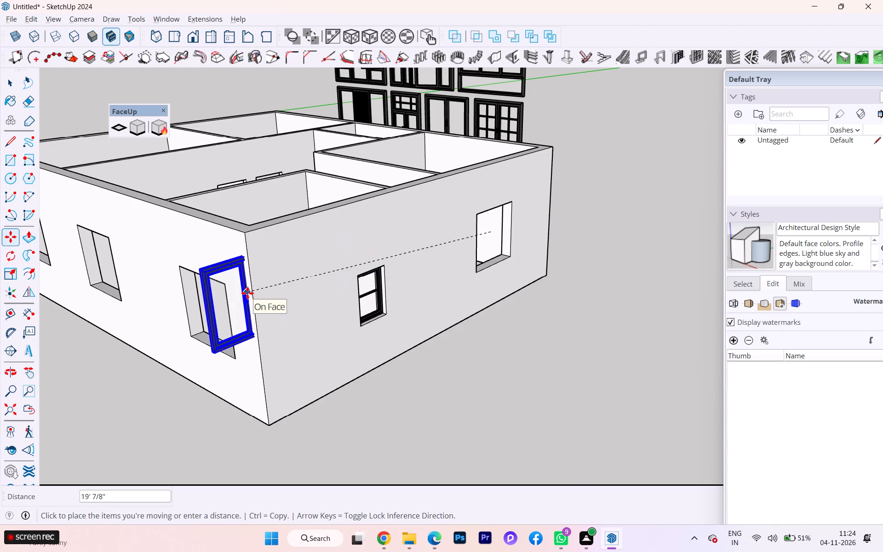
scroll(214, 286, up, 4)
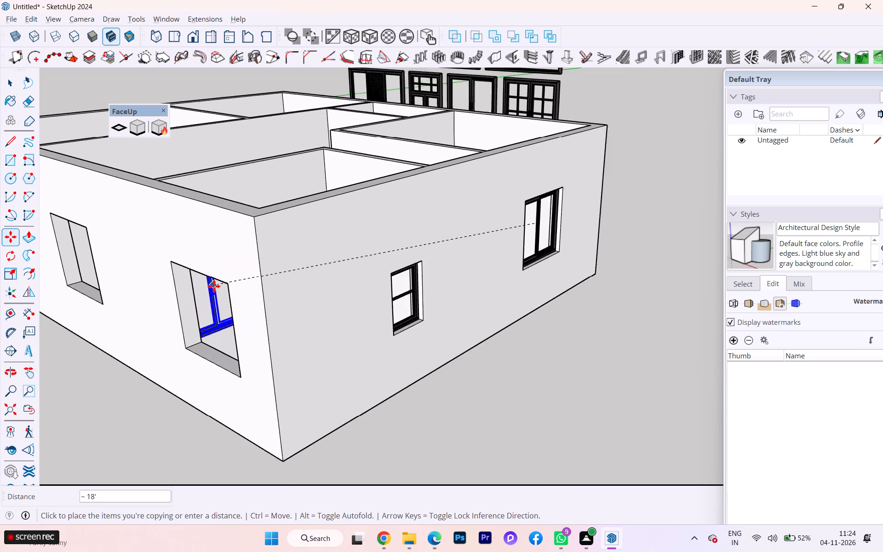
scroll(214, 299, up, 2)
scroll(139, 393, down, 1)
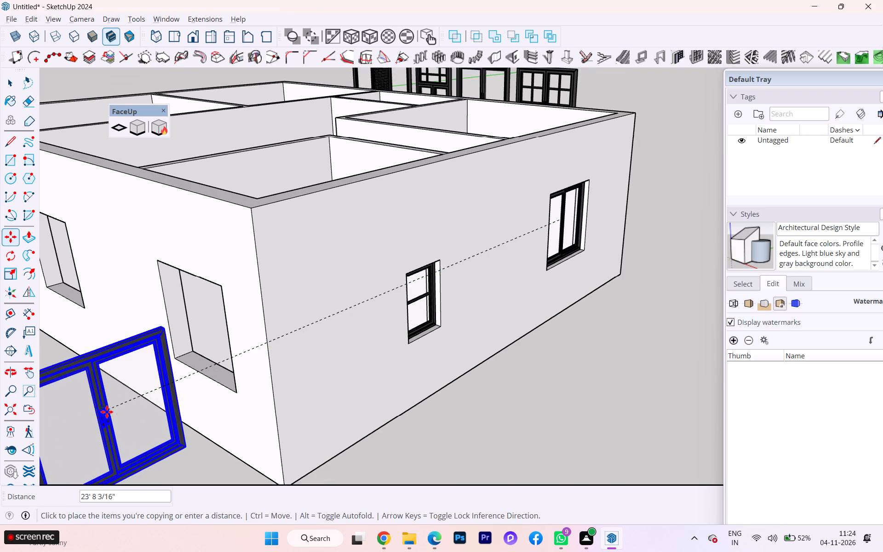
click(107, 412)
Rotate the copied two-pane window 90° about the vertical axis so it lies parallel to the three-opening wall.
scroll(522, 425, down, 5)
scroll(372, 398, down, 1)
middle_drag(365, 457, 377, 447)
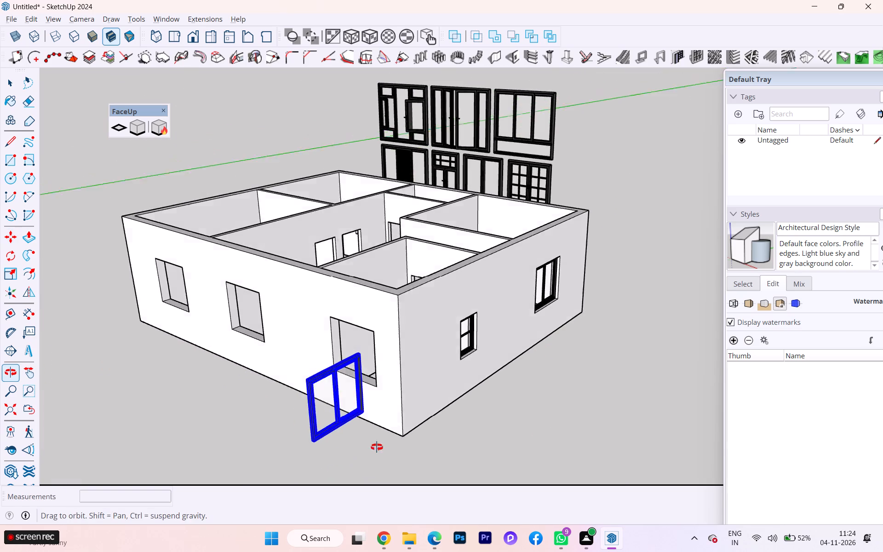
middle_drag(377, 447, 472, 420)
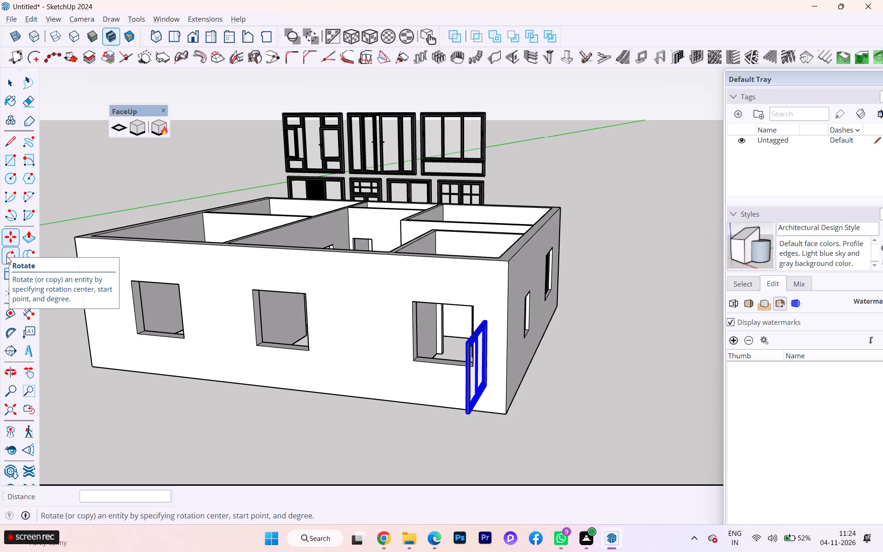
click(7, 257)
scroll(446, 414, down, 1)
middle_drag(453, 424, 492, 433)
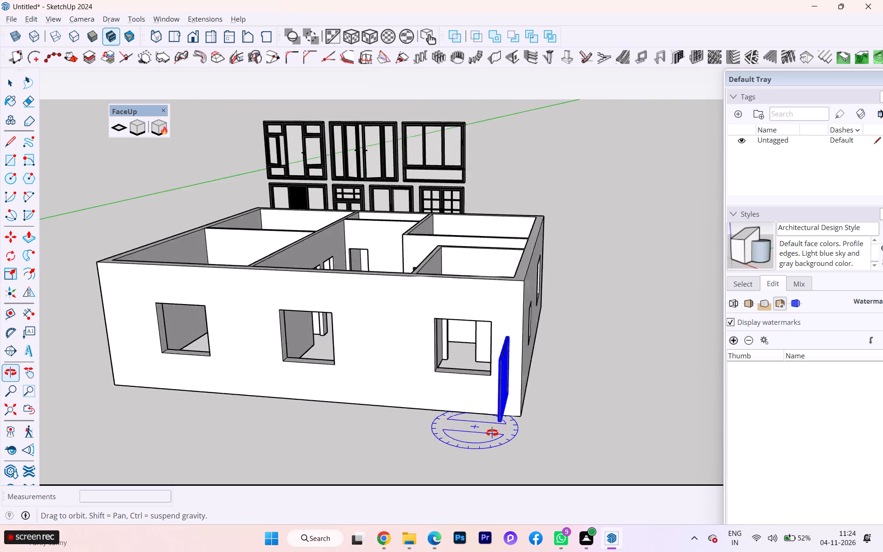
middle_drag(492, 433, 584, 436)
click(603, 401)
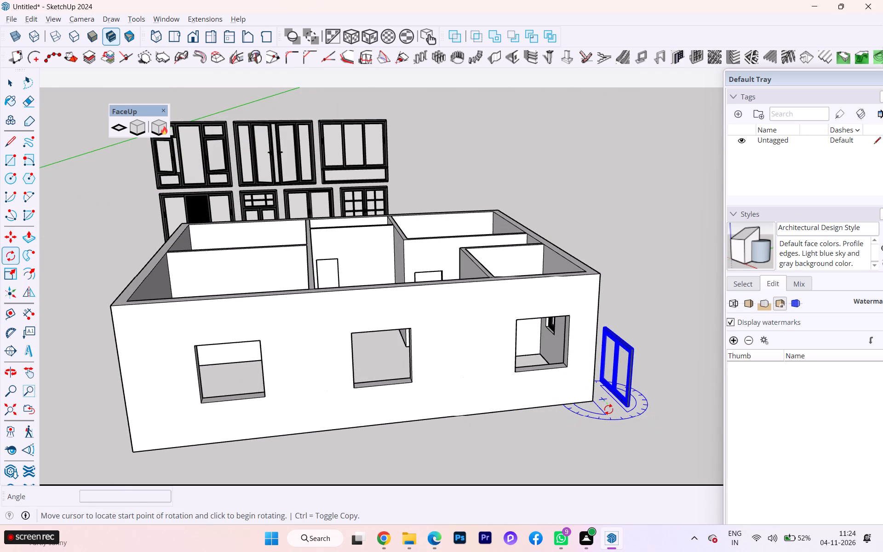
click(616, 414)
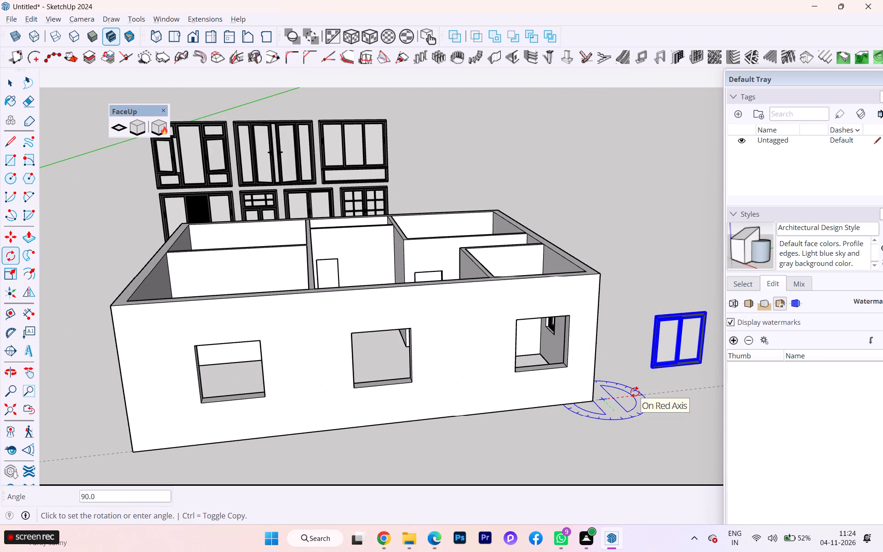
text(90)
key(Return)
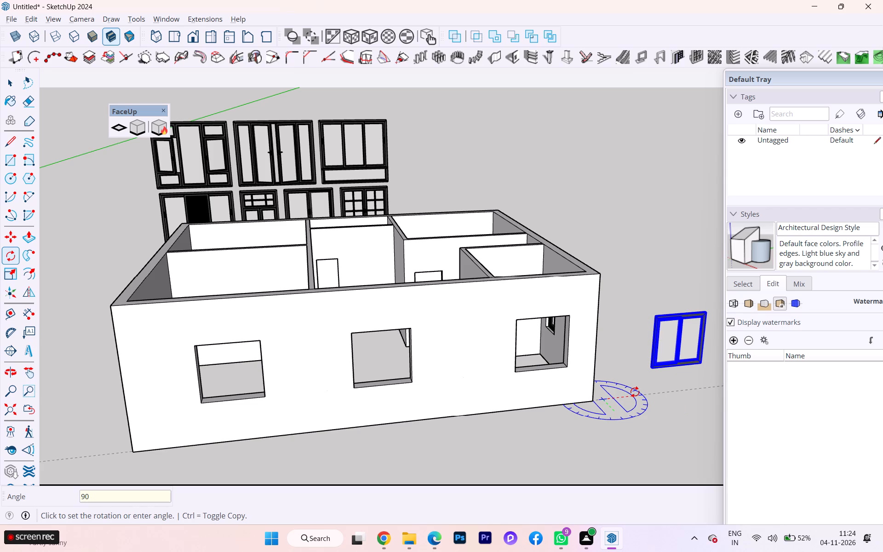
click(9, 90)
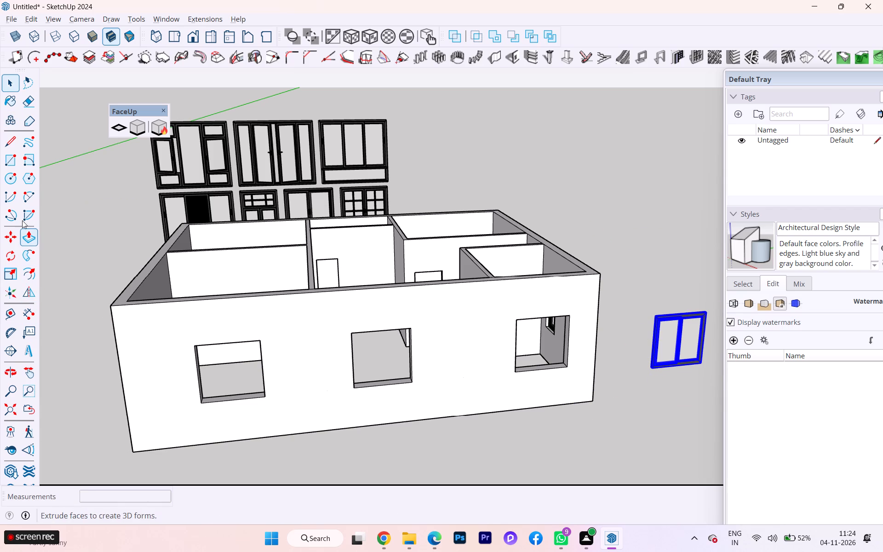
Move the copied window by its lower frame corner to the lower outer corner of the opening nearest the house corner.
click(13, 234)
scroll(625, 362, down, 2)
scroll(629, 364, up, 4)
scroll(662, 371, down, 1)
scroll(662, 371, up, 14)
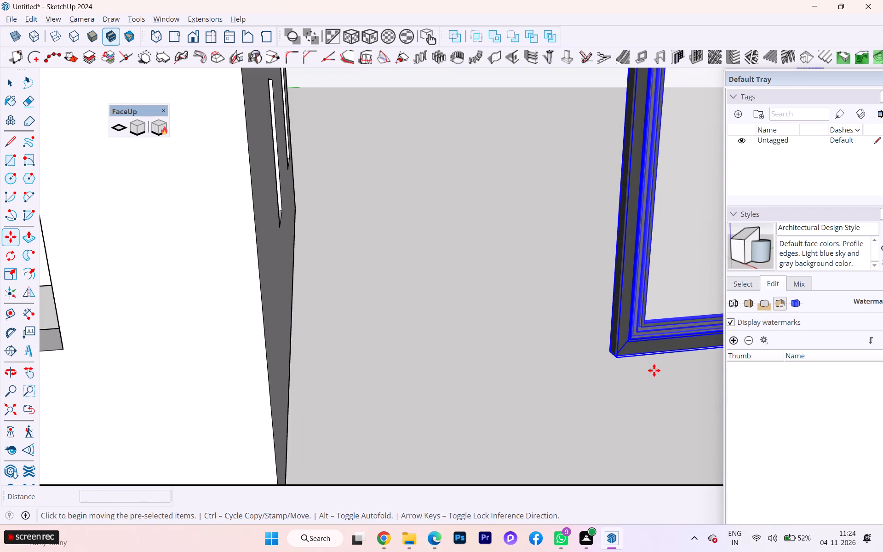
click(618, 357)
scroll(672, 313, down, 11)
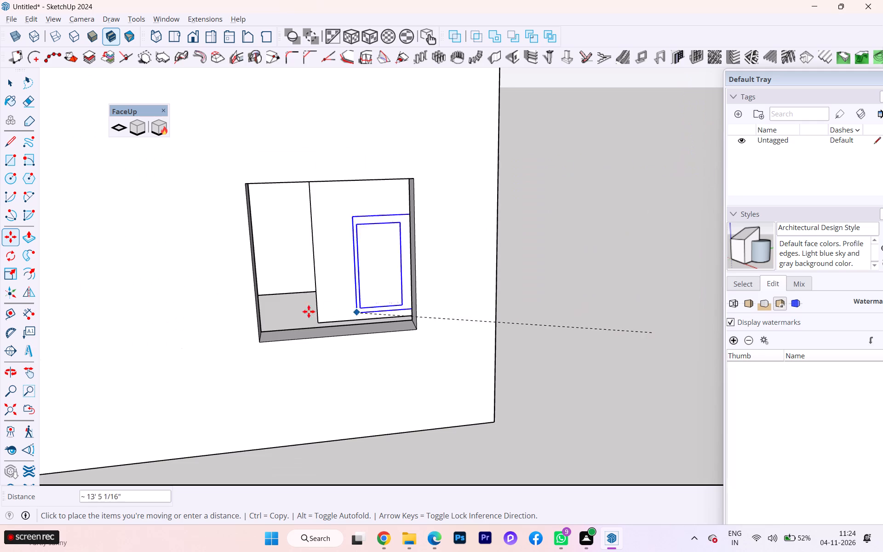
scroll(253, 343, up, 6)
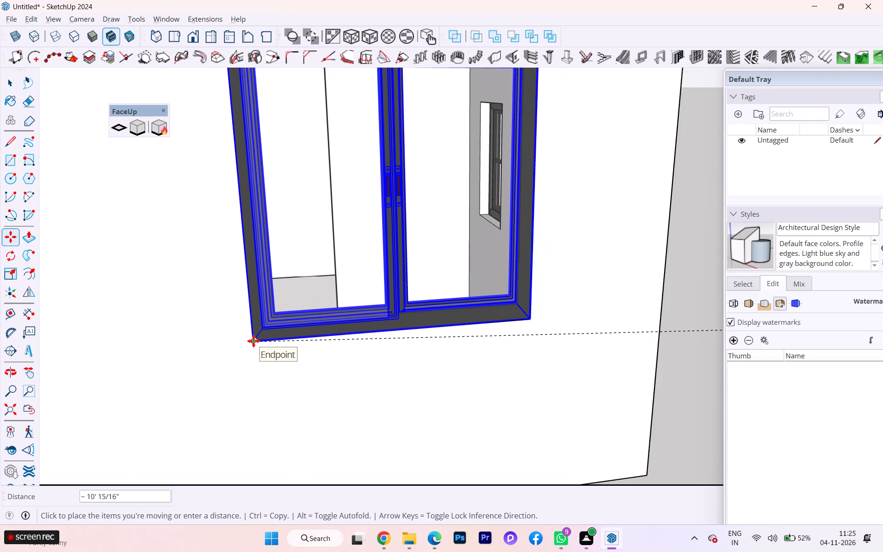
click(253, 341)
scroll(479, 380, down, 5)
scroll(441, 213, up, 4)
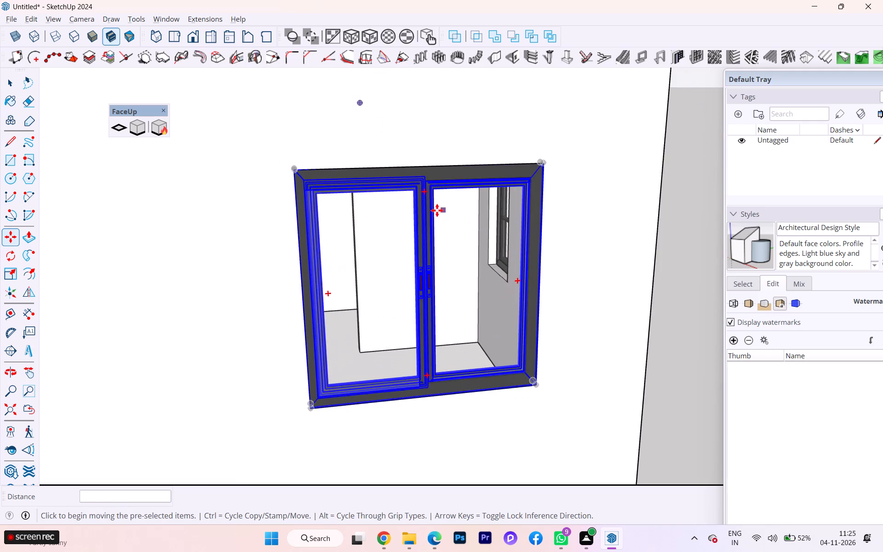
Move the copied window by its lower corner about 3 5/8" inward from the wall's outer face, along the opening's depth edge.
scroll(426, 175, up, 8)
scroll(622, 254, down, 1)
scroll(622, 254, up, 1)
scroll(342, 207, down, 3)
scroll(438, 215, down, 2)
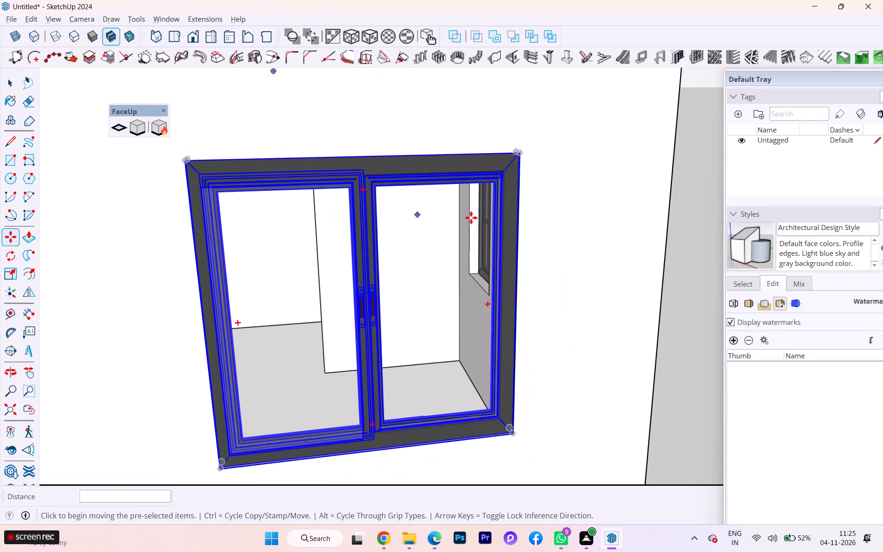
scroll(471, 218, down, 1)
scroll(374, 393, up, 7)
scroll(253, 435, up, 2)
scroll(253, 435, down, 1)
scroll(253, 435, up, 3)
scroll(234, 421, down, 1)
scroll(234, 421, up, 3)
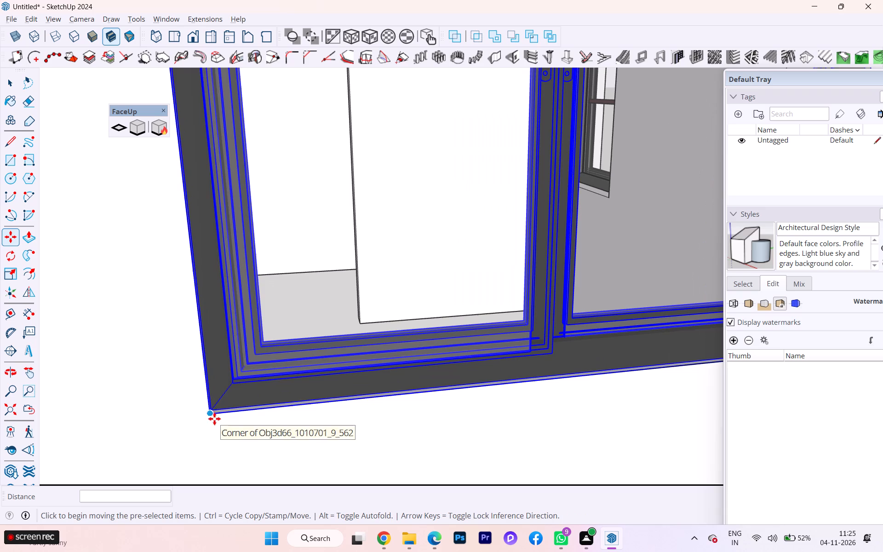
click(215, 412)
scroll(220, 396, up, 2)
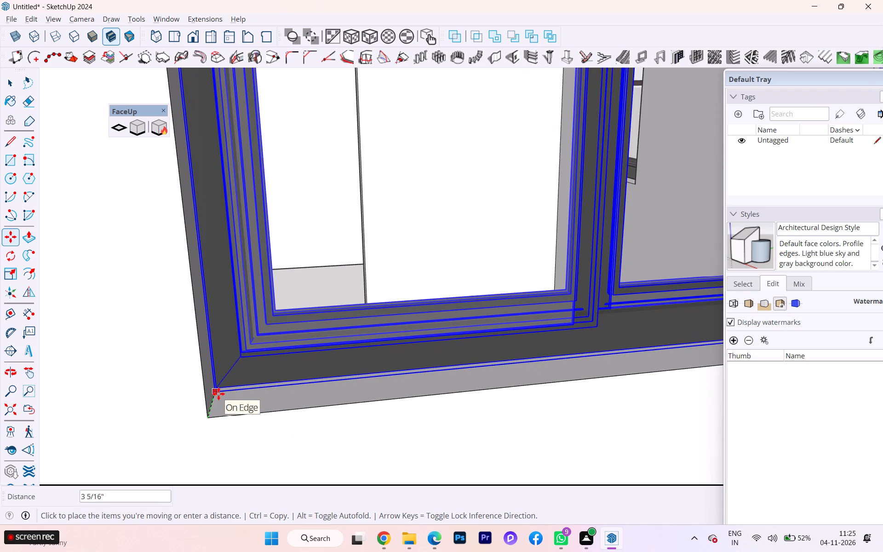
click(217, 391)
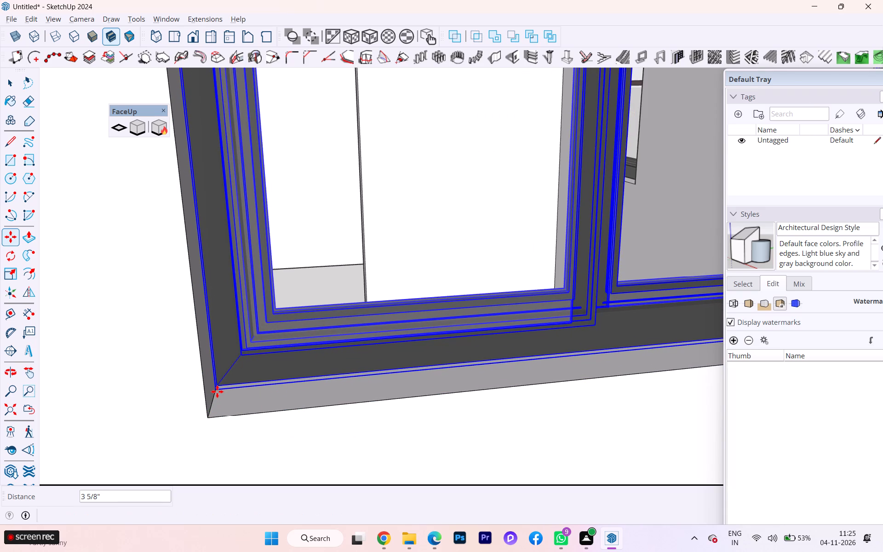
Examine how the window frame sits against the opening's edges and corners from several angles, and clear the selection.
scroll(214, 393, down, 5)
scroll(214, 393, up, 4)
scroll(214, 393, down, 2)
scroll(205, 391, up, 1)
scroll(205, 390, down, 5)
scroll(436, 386, down, 1)
scroll(445, 387, up, 4)
scroll(447, 387, down, 7)
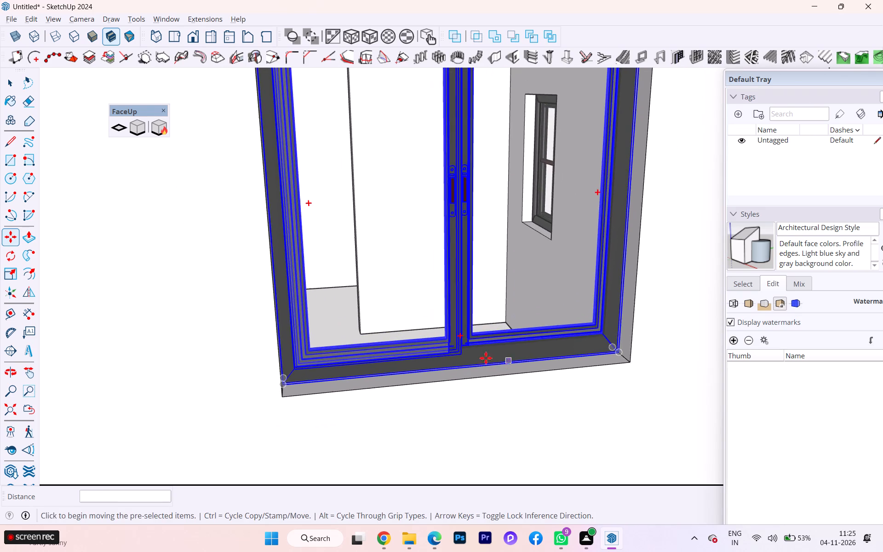
scroll(429, 337, up, 1)
scroll(428, 337, down, 2)
scroll(428, 337, up, 2)
scroll(428, 337, down, 4)
scroll(428, 337, up, 1)
scroll(426, 338, down, 3)
scroll(427, 338, up, 1)
scroll(428, 338, down, 4)
scroll(469, 336, down, 5)
scroll(538, 343, down, 1)
scroll(538, 343, up, 1)
scroll(538, 343, down, 1)
scroll(539, 344, up, 1)
scroll(539, 344, down, 2)
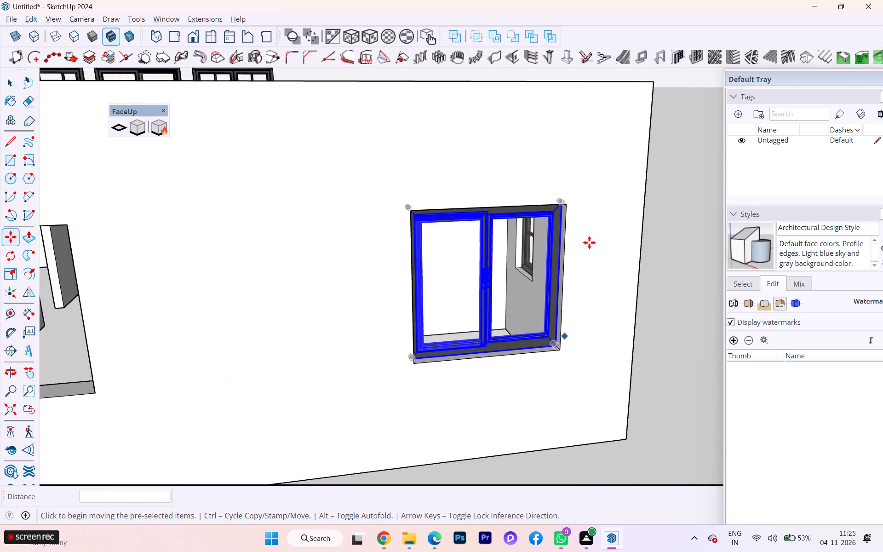
scroll(591, 219, up, 1)
scroll(591, 219, down, 1)
scroll(591, 219, up, 3)
scroll(591, 214, down, 1)
middle_drag(543, 214, 418, 221)
scroll(374, 268, up, 4)
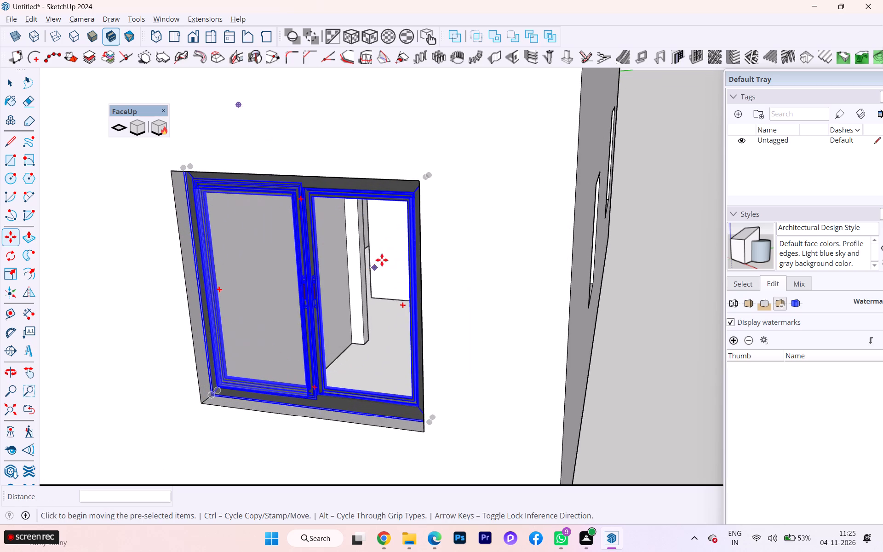
middle_drag(410, 246, 444, 244)
scroll(471, 192, up, 1)
scroll(474, 183, down, 1)
scroll(474, 180, up, 2)
scroll(474, 178, down, 1)
scroll(474, 178, up, 2)
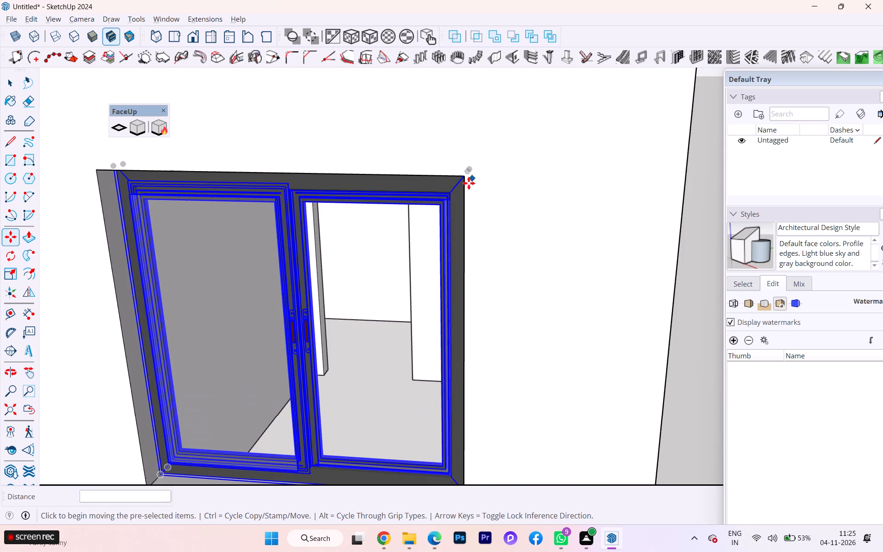
scroll(462, 187, up, 1)
middle_drag(458, 185, 465, 147)
scroll(502, 153, down, 1)
scroll(507, 157, up, 1)
scroll(507, 158, down, 2)
scroll(507, 158, up, 1)
scroll(508, 158, down, 2)
scroll(397, 190, down, 2)
scroll(378, 190, up, 1)
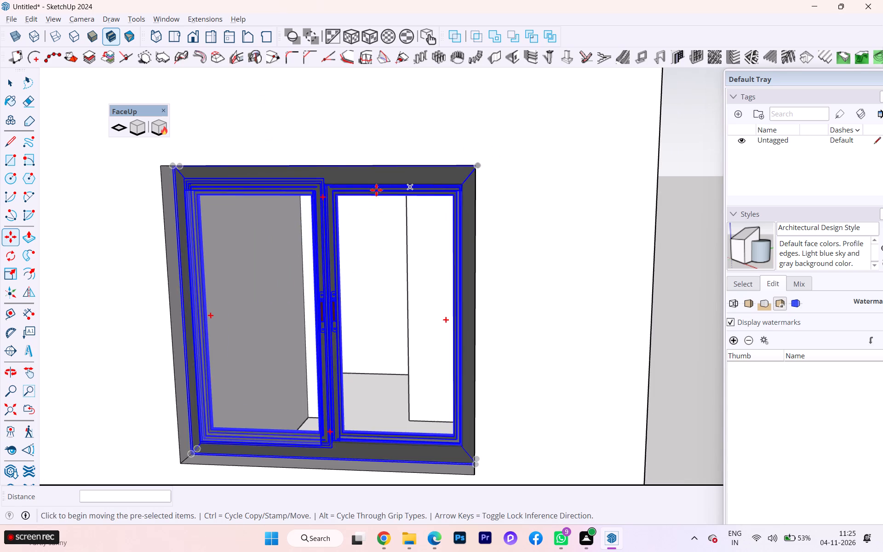
scroll(336, 327, up, 2)
scroll(355, 398, down, 1)
middle_drag(354, 391, 355, 358)
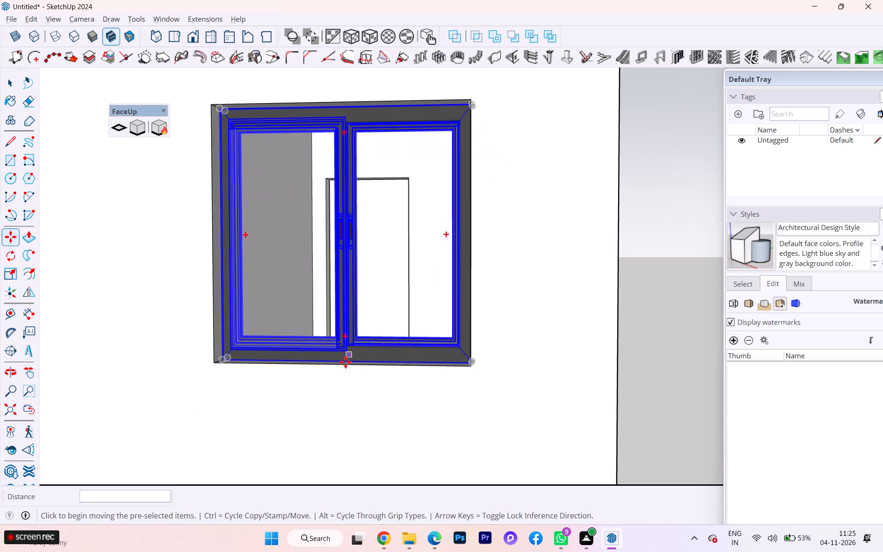
scroll(346, 365, up, 5)
scroll(459, 375, up, 2)
scroll(461, 374, down, 2)
scroll(464, 374, up, 1)
middle_drag(486, 391, 485, 408)
scroll(446, 373, up, 2)
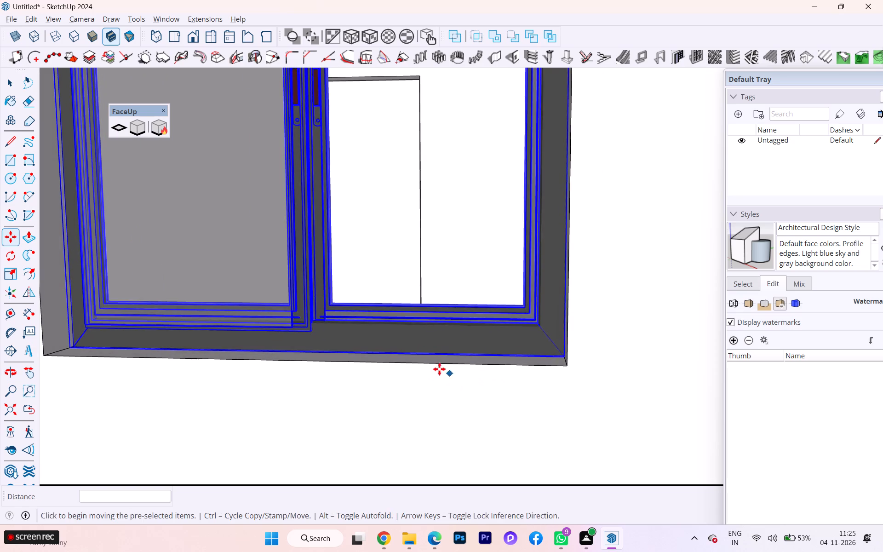
scroll(439, 369, up, 1)
scroll(439, 369, down, 1)
scroll(439, 369, up, 1)
scroll(460, 354, down, 3)
scroll(539, 346, down, 3)
scroll(458, 336, down, 2)
scroll(448, 337, up, 1)
scroll(447, 337, down, 6)
scroll(418, 334, up, 1)
scroll(418, 334, down, 1)
scroll(419, 335, up, 1)
scroll(420, 335, down, 5)
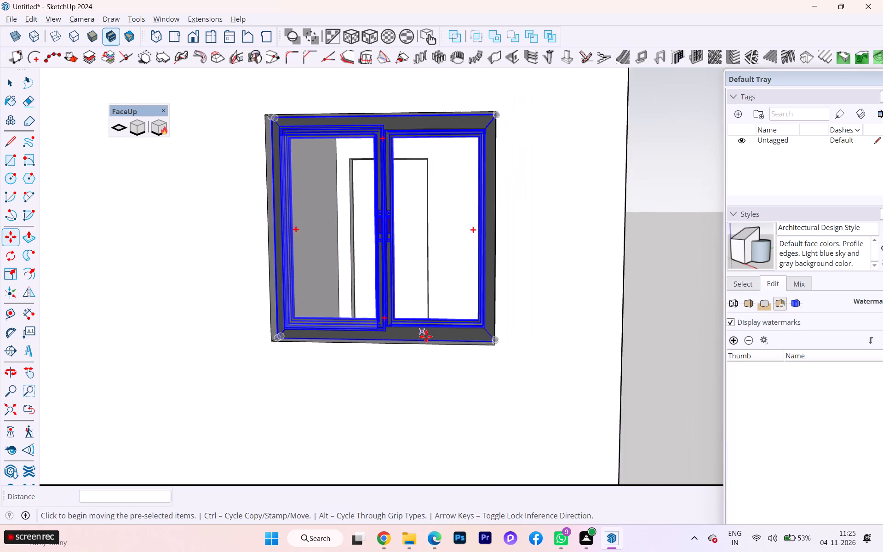
scroll(430, 335, down, 5)
click(11, 84)
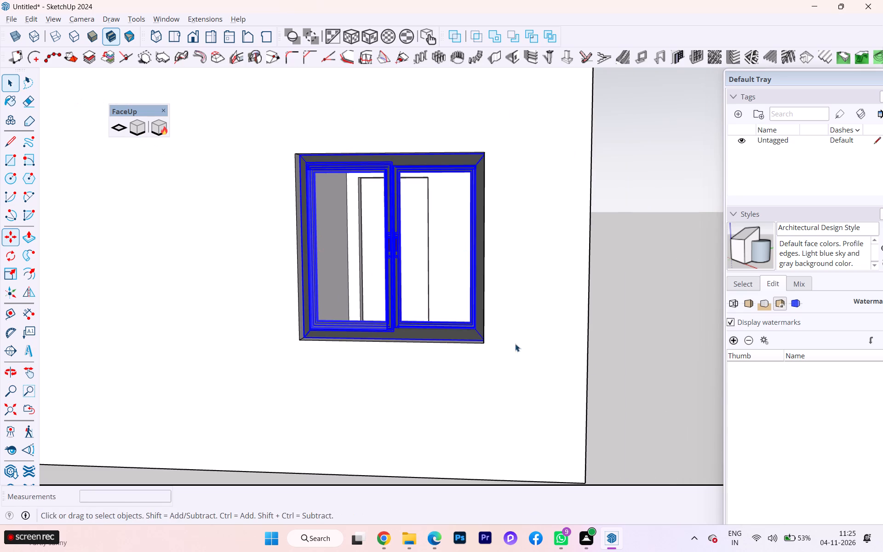
click(652, 345)
Copy the fitted two-pane window about 11' 6" along the wall into the middle opening, aligning its lower corner with the opening's depth edge.
scroll(534, 359, down, 4)
middle_drag(390, 374, 441, 486)
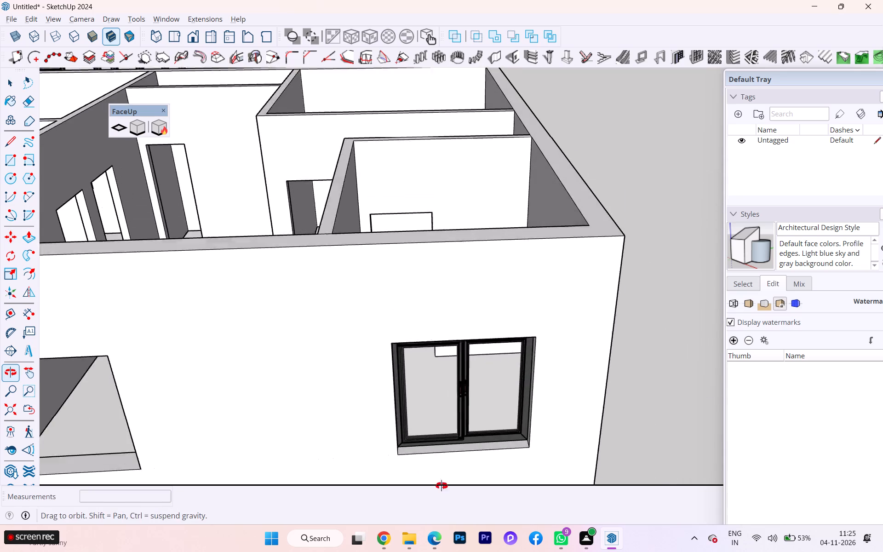
middle_drag(441, 486, 439, 482)
scroll(455, 374, down, 5)
scroll(510, 354, up, 2)
scroll(510, 353, down, 2)
scroll(529, 341, up, 1)
scroll(591, 339, down, 1)
scroll(591, 339, up, 1)
scroll(591, 339, down, 2)
scroll(591, 339, up, 2)
scroll(591, 339, down, 2)
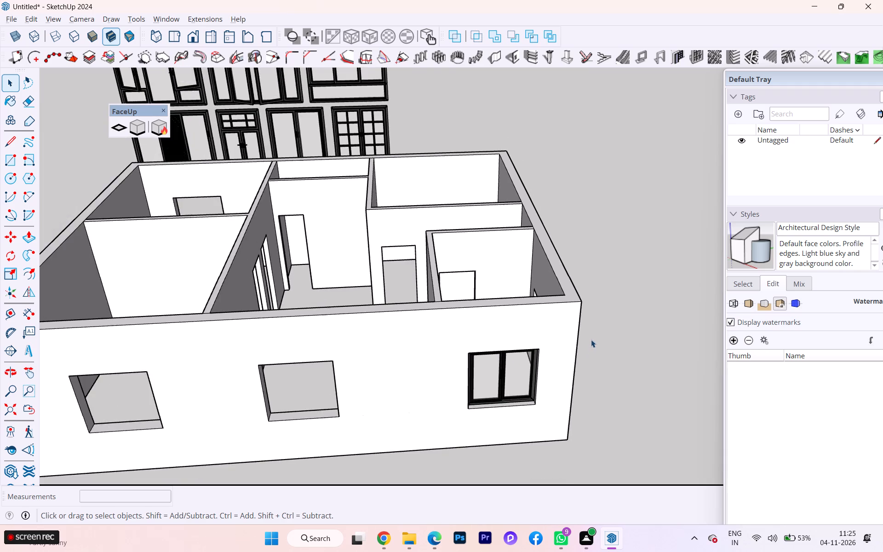
scroll(516, 335, down, 4)
scroll(458, 339, up, 2)
scroll(454, 339, down, 3)
scroll(357, 349, down, 1)
scroll(542, 382, up, 3)
scroll(467, 387, up, 6)
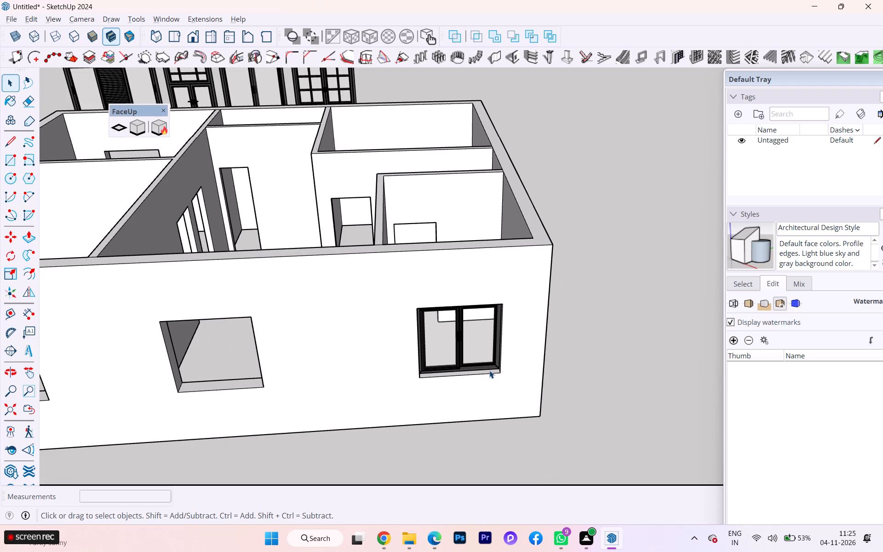
click(489, 370)
key(m)
key(Return)
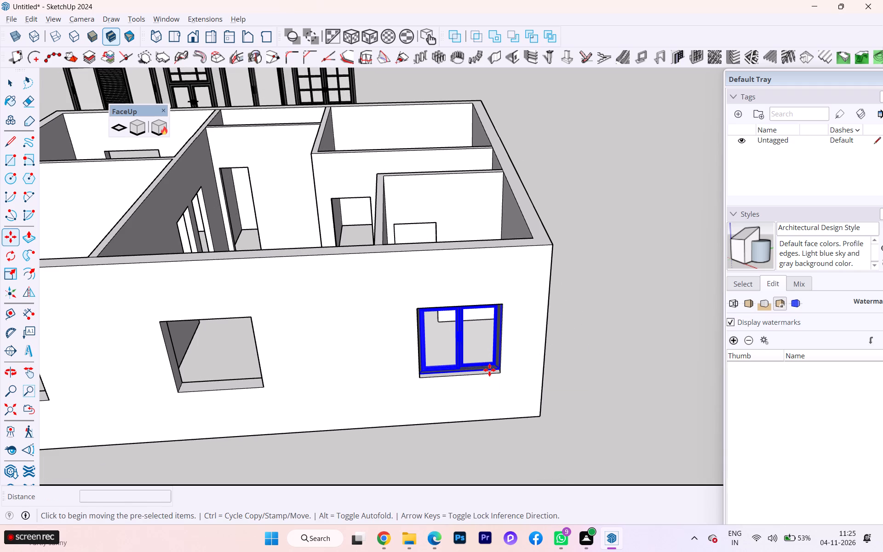
click(423, 373)
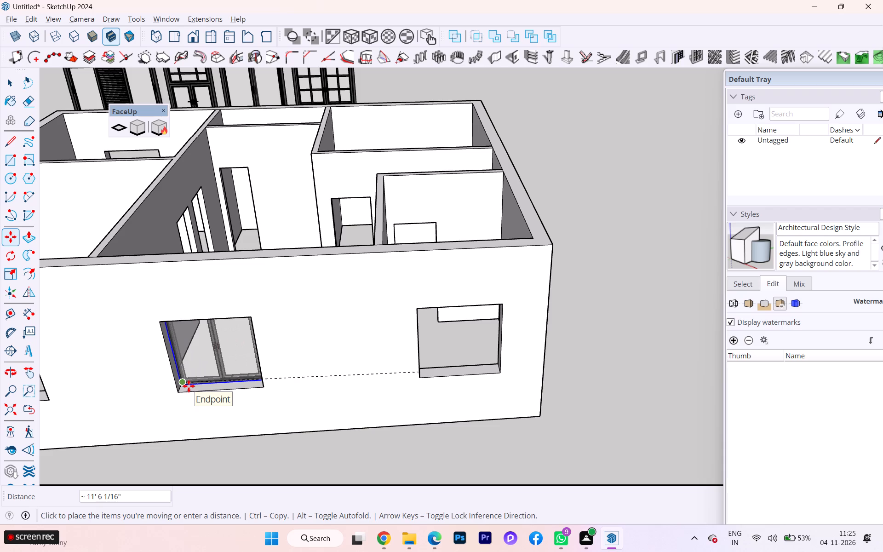
scroll(292, 414, up, 4)
scroll(263, 389, down, 1)
scroll(254, 385, up, 1)
scroll(190, 364, down, 1)
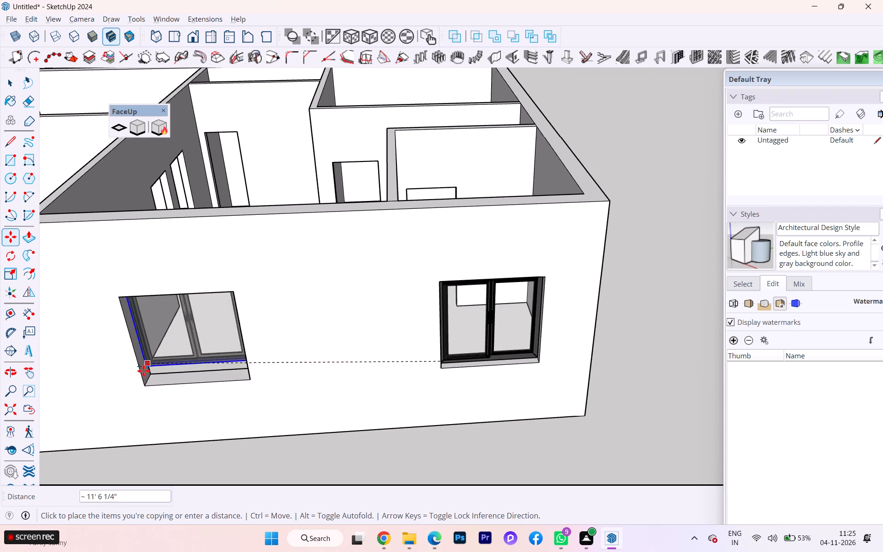
scroll(143, 386, up, 4)
scroll(155, 382, down, 1)
scroll(155, 379, up, 11)
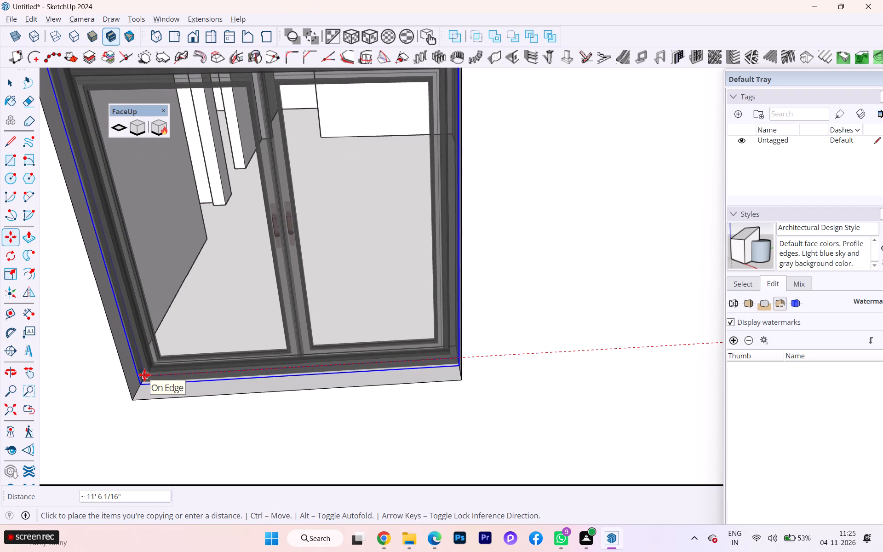
click(139, 381)
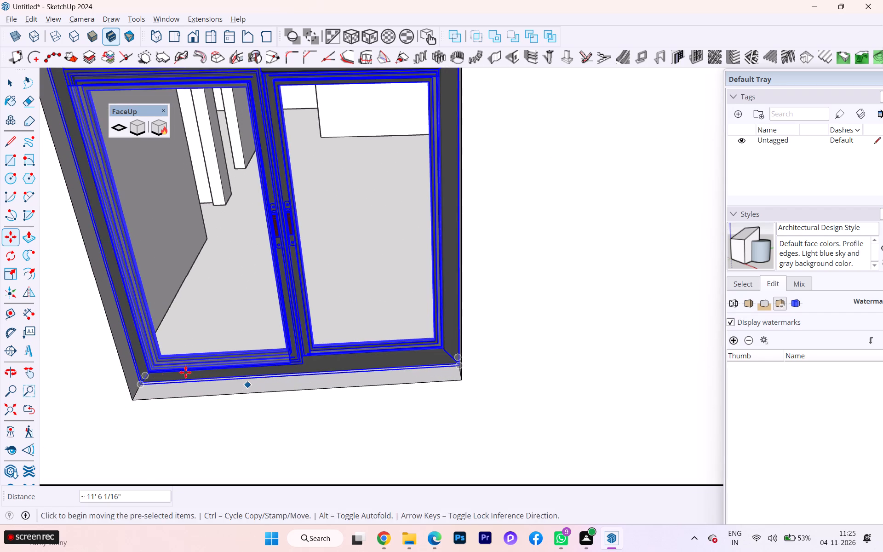
Copy the middle window about 9' 9" along the wall into the remaining empty opening at the same depth, and clear the selection.
click(143, 387)
scroll(357, 410, down, 6)
scroll(379, 398, up, 2)
scroll(381, 398, down, 3)
scroll(417, 388, up, 1)
scroll(420, 389, down, 6)
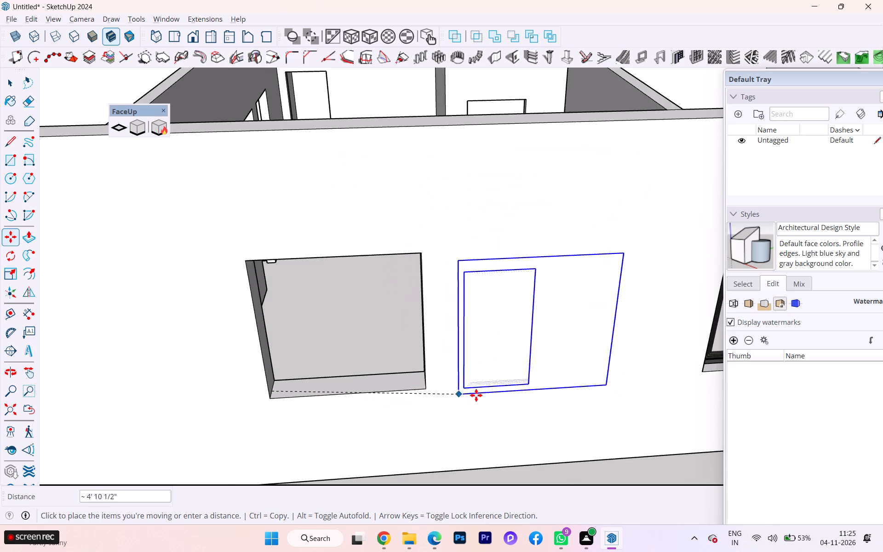
scroll(476, 395, down, 3)
scroll(517, 400, up, 2)
scroll(529, 402, down, 6)
scroll(550, 407, up, 2)
scroll(550, 407, down, 1)
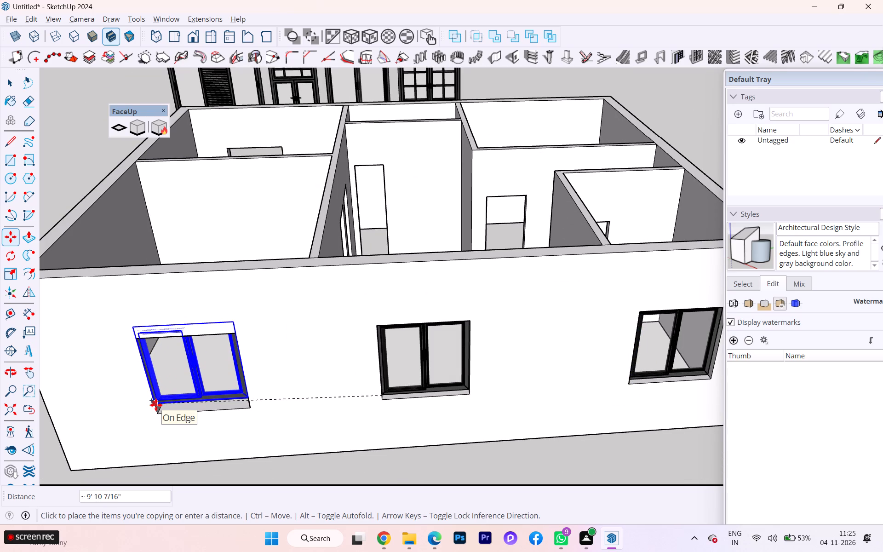
scroll(242, 452, up, 4)
scroll(171, 382, up, 4)
scroll(104, 387, up, 3)
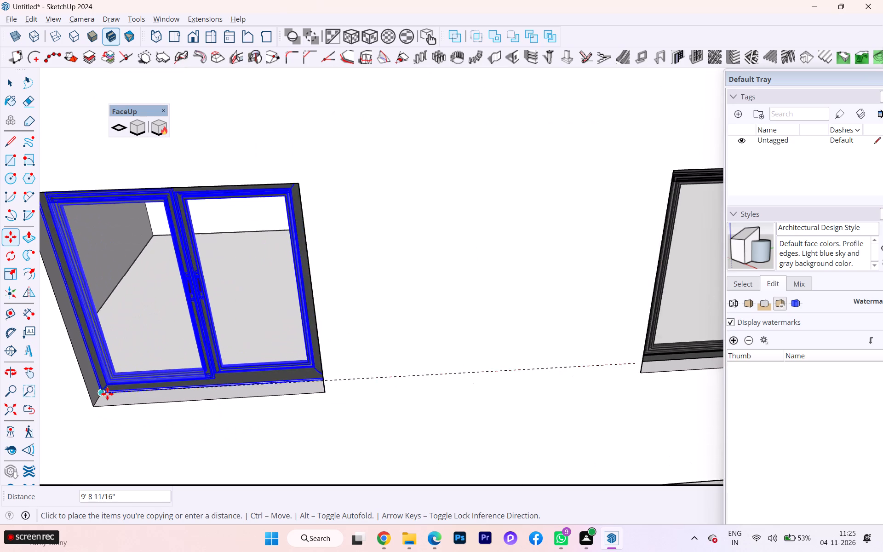
scroll(107, 394, up, 4)
click(98, 391)
scroll(289, 394, down, 4)
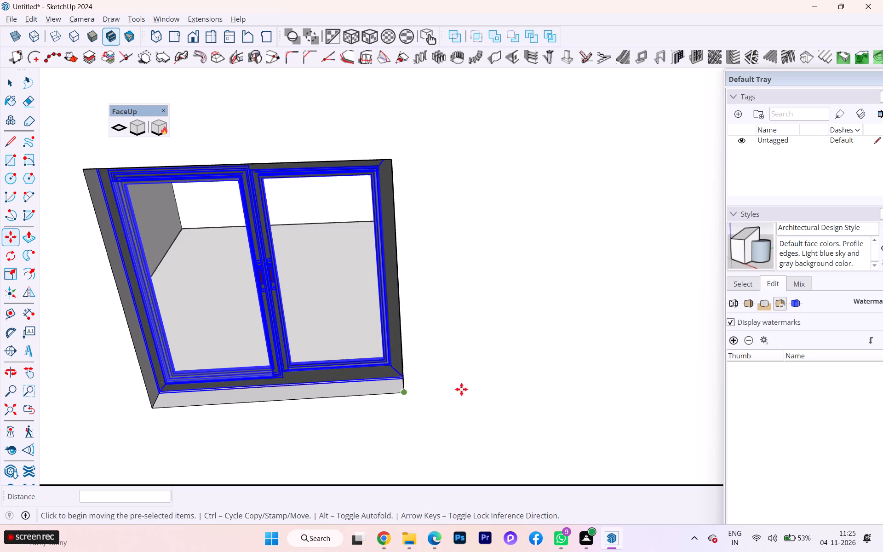
scroll(461, 389, down, 2)
scroll(505, 374, up, 1)
scroll(508, 374, down, 2)
scroll(569, 363, up, 1)
scroll(569, 363, down, 2)
scroll(569, 363, up, 1)
scroll(555, 337, down, 2)
scroll(556, 337, up, 1)
scroll(556, 338, down, 2)
scroll(548, 349, up, 1)
scroll(545, 349, down, 3)
scroll(527, 350, up, 4)
scroll(518, 350, down, 2)
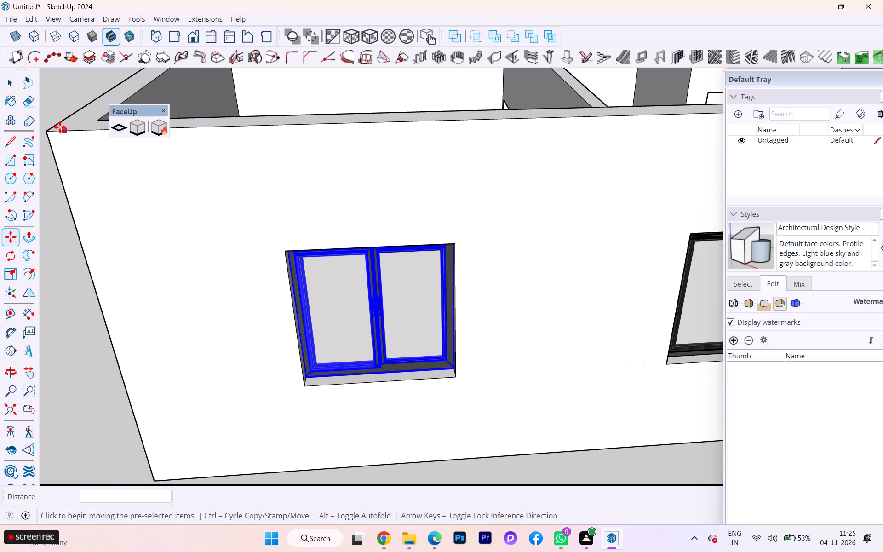
click(6, 83)
click(89, 299)
Copy the two-pane window nearest the house corner about 26' across the house, placing it outside the opposite exterior wall beside the empty opening.
scroll(299, 326, down, 2)
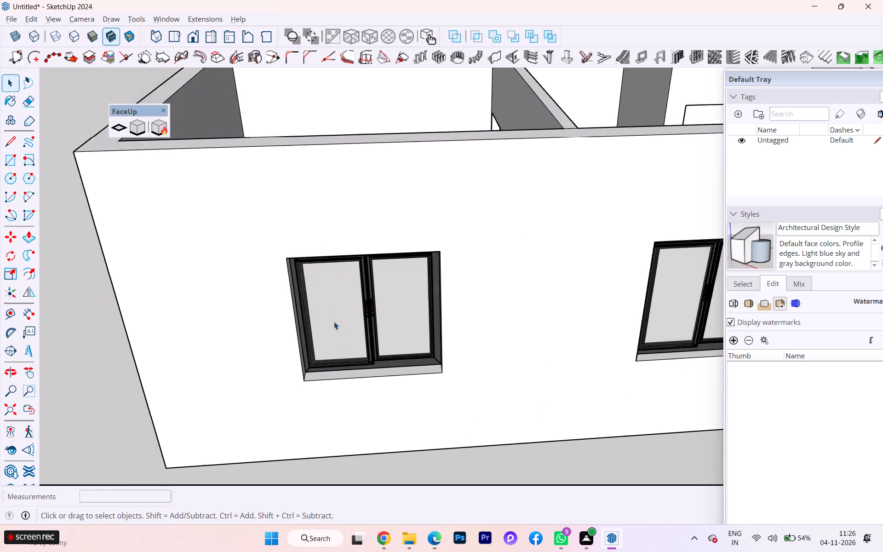
scroll(334, 322, down, 3)
scroll(317, 304, up, 2)
scroll(317, 304, down, 1)
scroll(245, 310, down, 2)
scroll(245, 310, up, 4)
scroll(230, 316, down, 4)
middle_drag(197, 316, 548, 339)
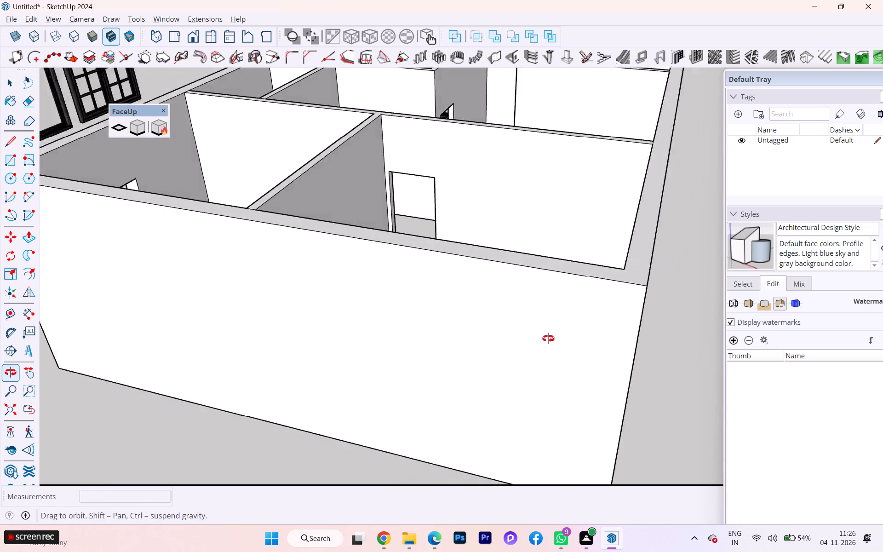
middle_drag(548, 339, 585, 339)
scroll(446, 332, down, 1)
scroll(288, 314, down, 5)
scroll(186, 343, up, 1)
middle_drag(287, 330, 649, 304)
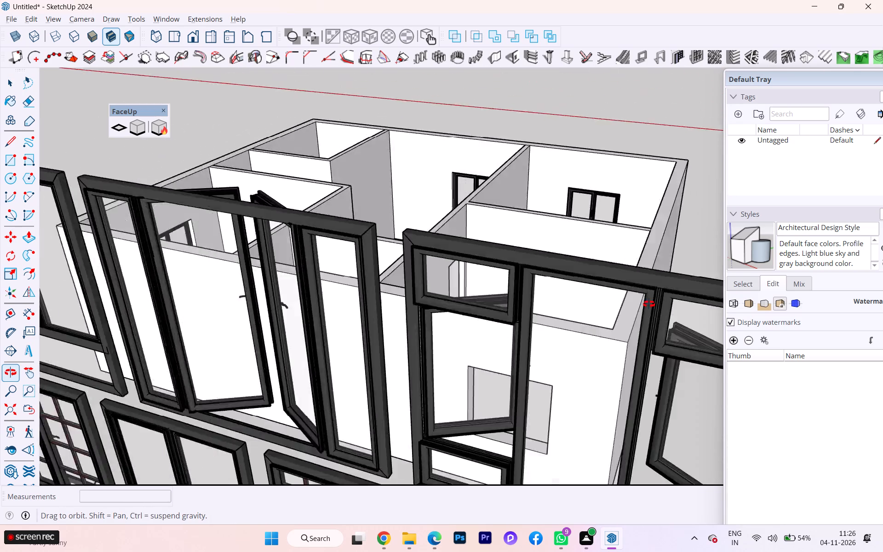
middle_drag(649, 304, 511, 282)
scroll(245, 282, down, 4)
scroll(244, 283, up, 1)
middle_drag(242, 287, 213, 333)
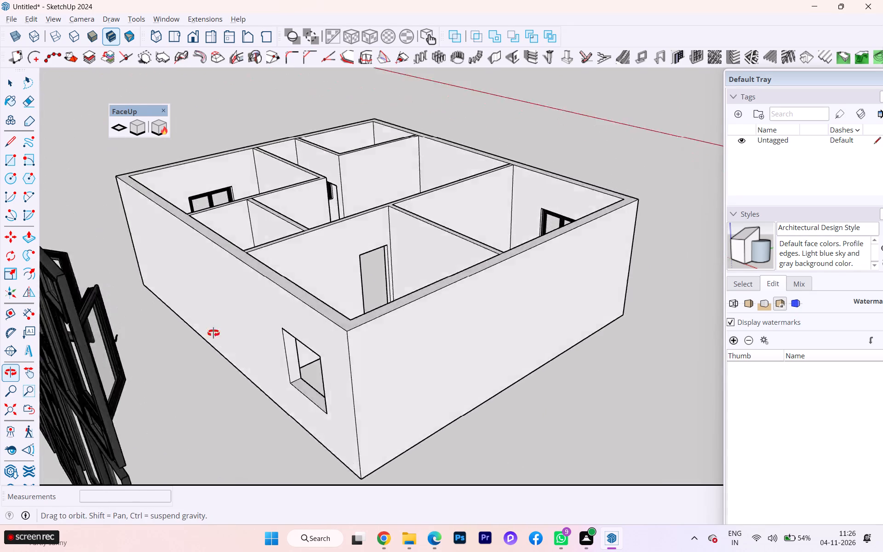
middle_drag(213, 333, 189, 372)
scroll(509, 298, up, 2)
click(582, 234)
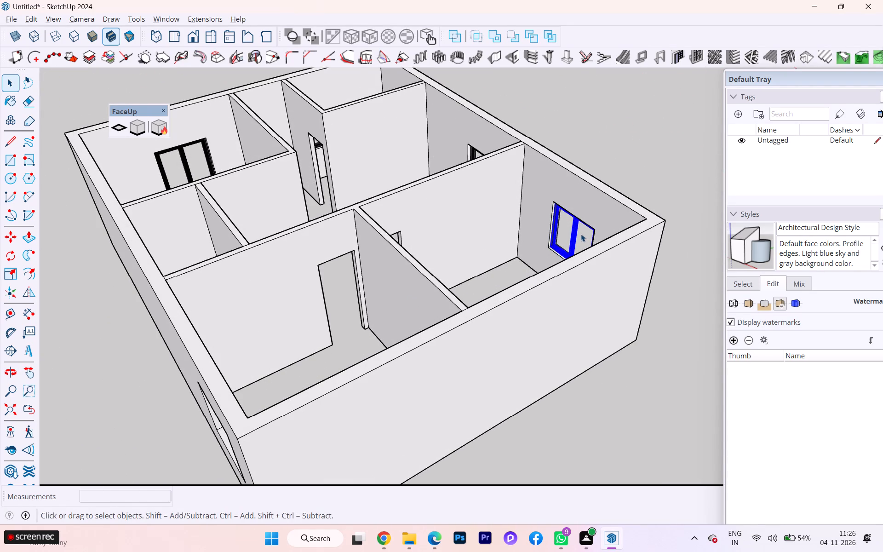
key(m)
key(Return)
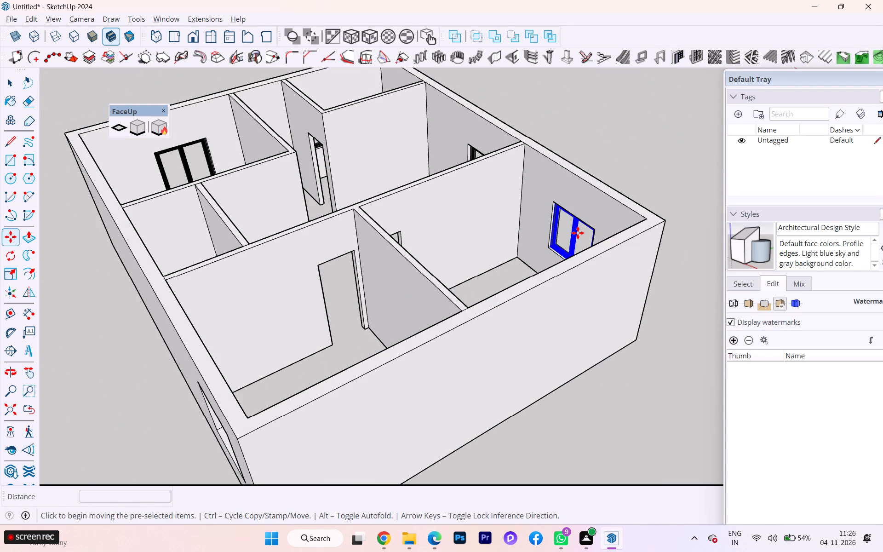
click(578, 233)
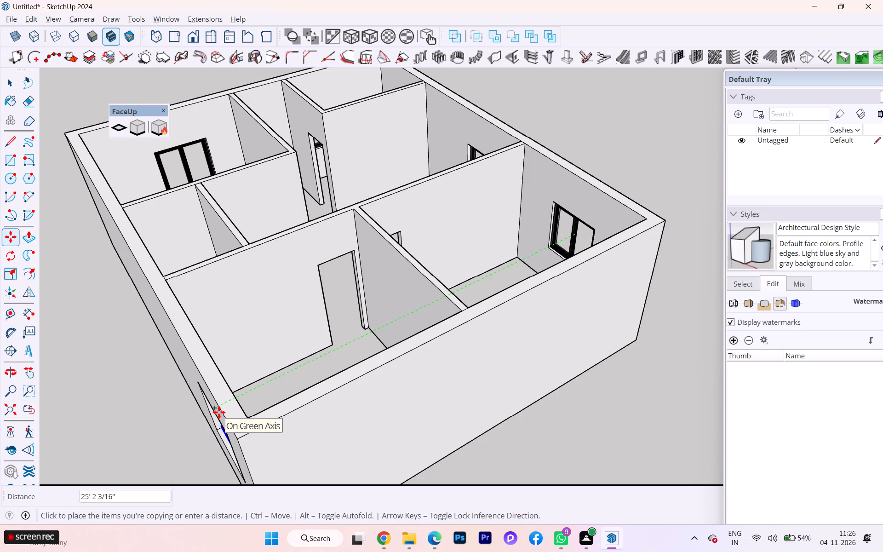
scroll(215, 415, down, 1)
middle_drag(217, 418, 278, 296)
scroll(278, 300, up, 4)
scroll(267, 331, down, 2)
scroll(267, 332, up, 1)
scroll(267, 332, down, 3)
scroll(267, 332, up, 1)
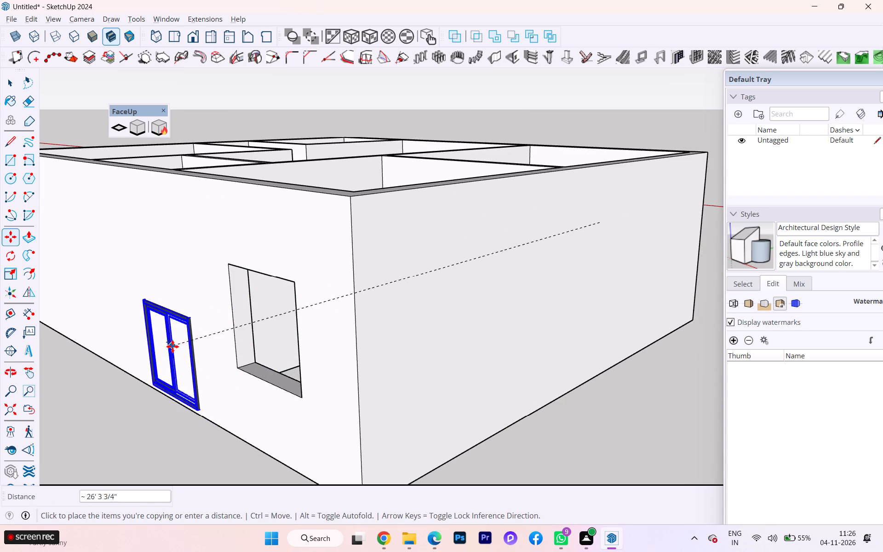
click(158, 365)
Move the copied window by its lower corner about 9' 9" onto the matching lower outer corner of the empty opening.
scroll(189, 411, up, 1)
scroll(189, 411, down, 2)
scroll(189, 411, up, 6)
scroll(179, 431, down, 1)
scroll(179, 431, up, 2)
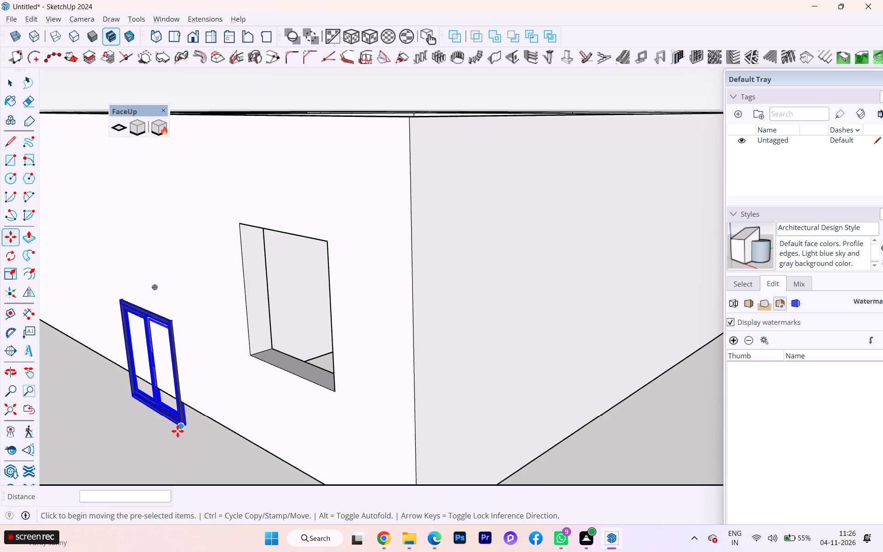
click(185, 431)
scroll(356, 389, up, 3)
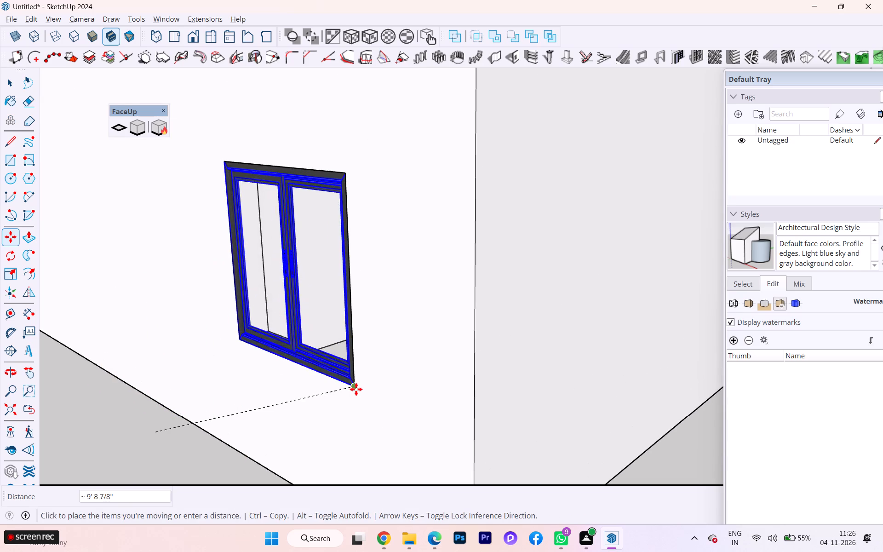
scroll(356, 390, up, 5)
click(356, 391)
Examine how the copied window's frame fits the opening's edges and corners, and clear the selection.
scroll(285, 374, down, 6)
scroll(271, 374, up, 1)
scroll(271, 374, down, 2)
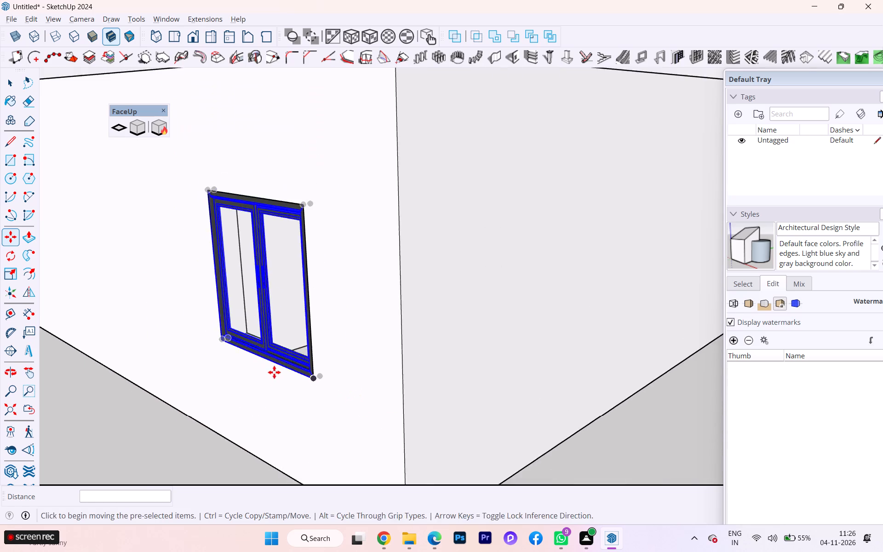
middle_drag(275, 372, 348, 385)
scroll(427, 402, up, 2)
scroll(466, 403, down, 1)
scroll(466, 402, up, 2)
scroll(457, 398, down, 1)
scroll(453, 398, up, 4)
scroll(447, 402, down, 1)
scroll(447, 402, up, 2)
scroll(445, 403, down, 4)
scroll(442, 404, up, 1)
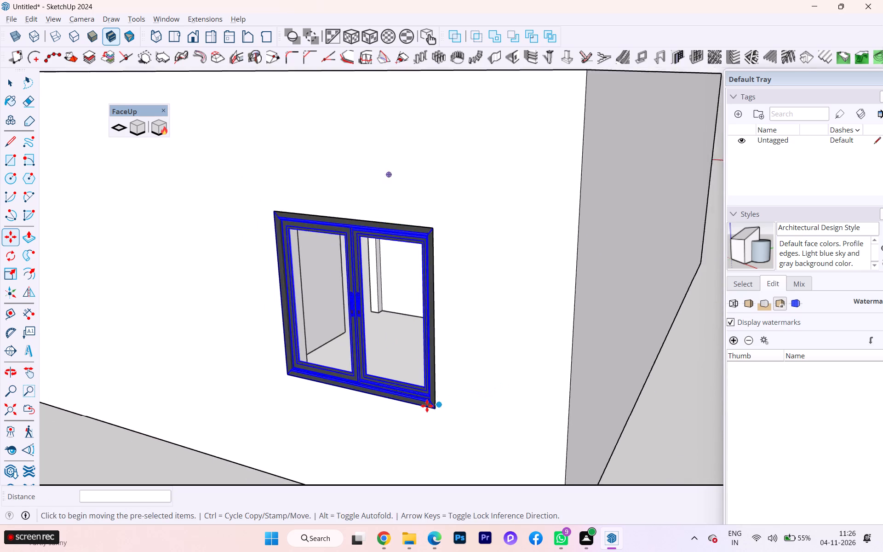
scroll(424, 407, up, 10)
scroll(438, 408, down, 3)
scroll(438, 408, up, 2)
scroll(438, 408, down, 2)
scroll(438, 408, up, 4)
scroll(380, 427, down, 1)
scroll(374, 427, up, 3)
scroll(340, 350, down, 12)
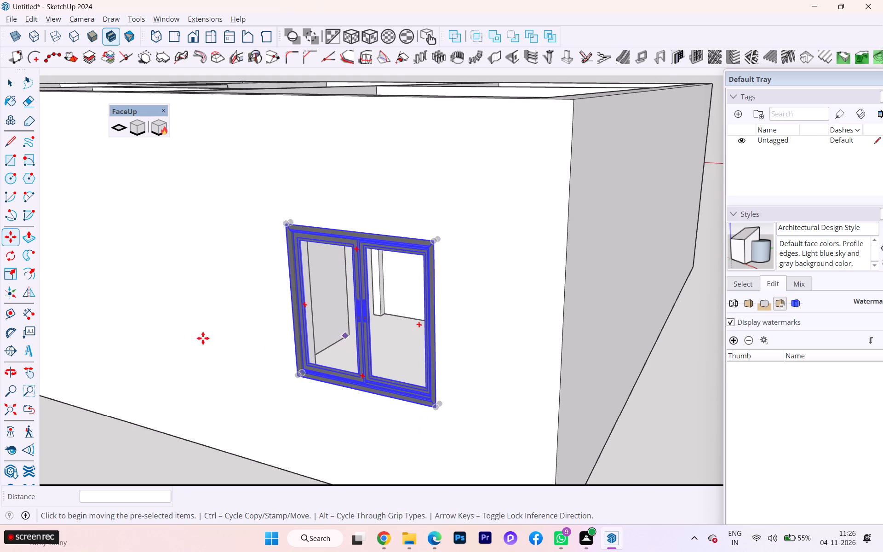
scroll(203, 338, down, 6)
scroll(280, 299, down, 1)
scroll(282, 299, up, 2)
scroll(287, 299, down, 1)
scroll(321, 305, up, 1)
scroll(380, 310, down, 1)
scroll(383, 310, up, 4)
scroll(384, 310, down, 3)
scroll(368, 314, up, 1)
scroll(368, 314, down, 2)
scroll(368, 314, up, 1)
scroll(369, 314, down, 1)
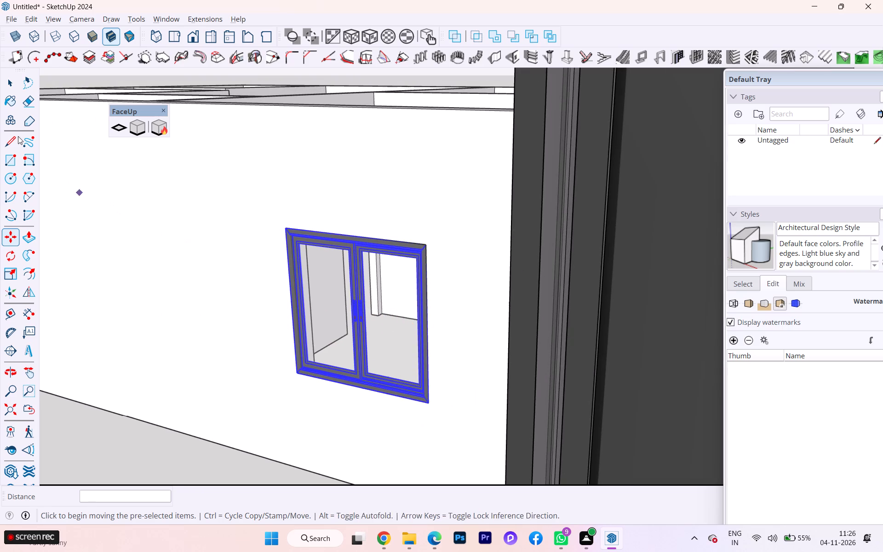
click(14, 86)
scroll(74, 374, down, 3)
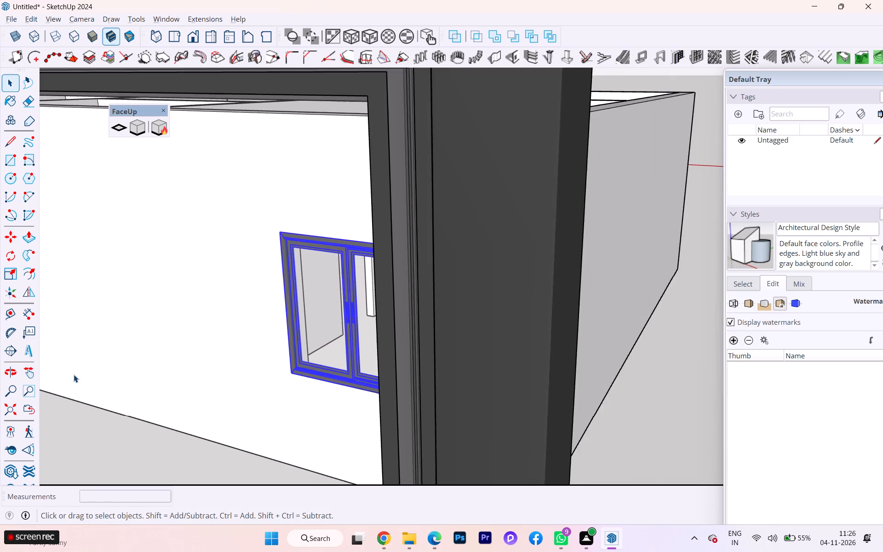
scroll(115, 371, down, 2)
scroll(120, 371, up, 5)
scroll(126, 372, down, 9)
click(619, 412)
Delete the imported collection of sample windows standing outside the house.
scroll(360, 393, down, 2)
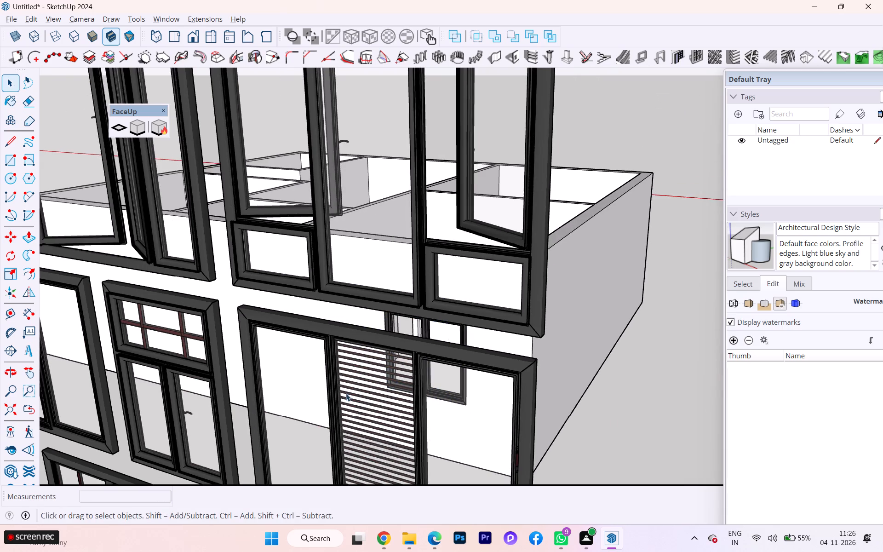
scroll(279, 392, down, 2)
scroll(278, 392, up, 3)
scroll(277, 392, down, 4)
scroll(269, 387, up, 1)
scroll(282, 385, down, 3)
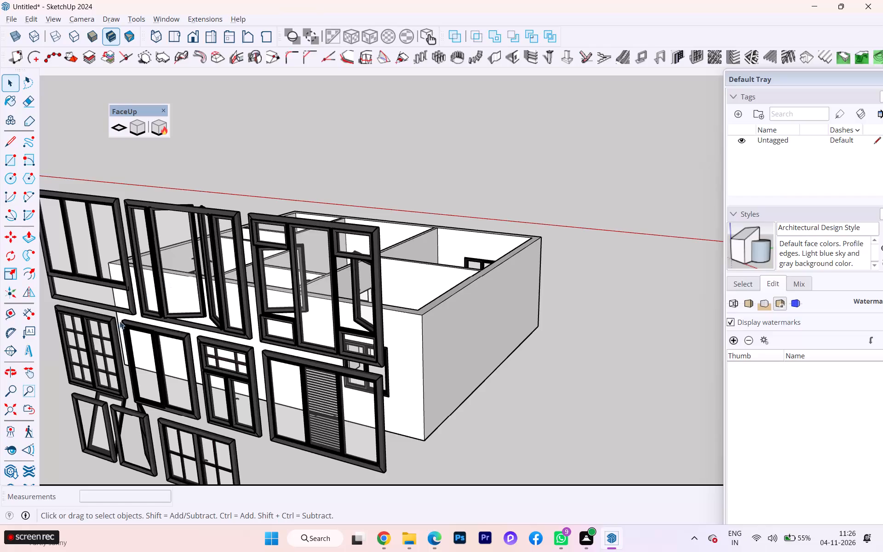
click(95, 328)
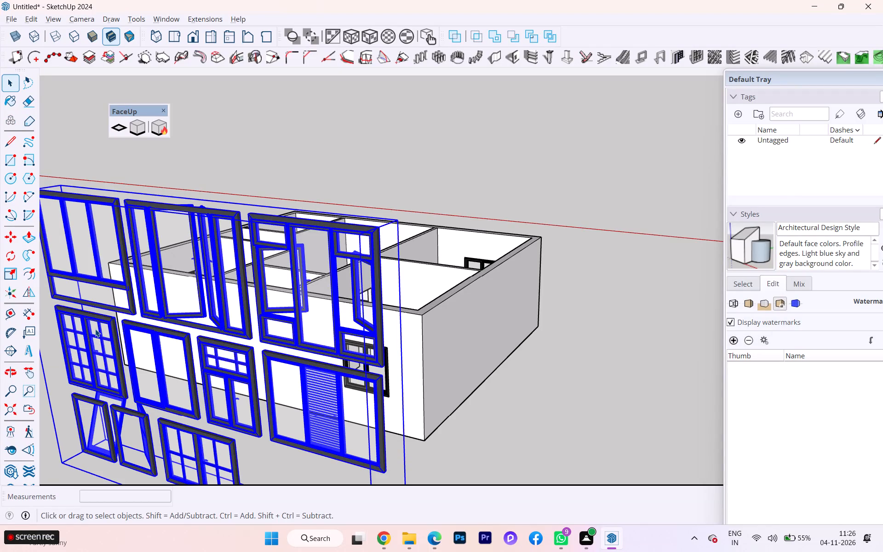
key(Delete)
Move the newly placed window about 4 1/2" inward from the wall's outer face along the opening's depth edge, and clear the selection.
scroll(111, 329, down, 4)
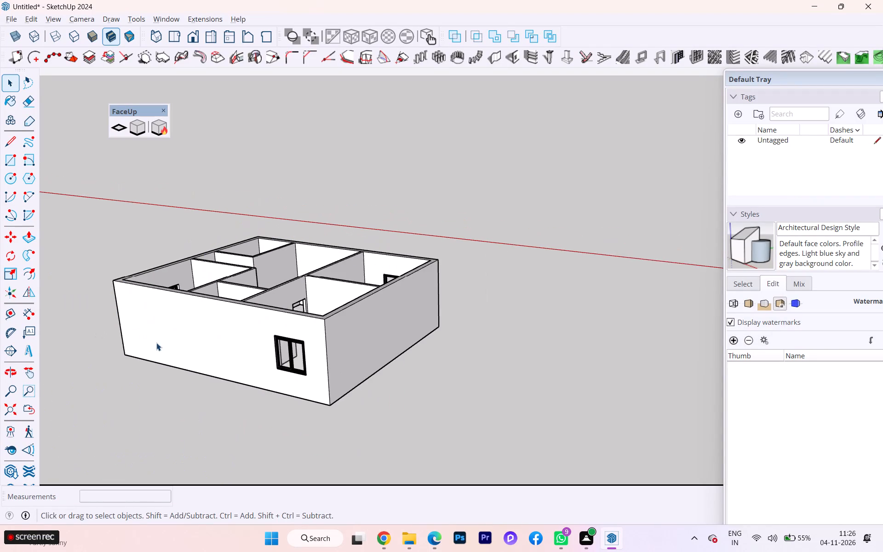
middle_drag(161, 348, 253, 370)
scroll(383, 395, up, 4)
scroll(379, 397, down, 1)
scroll(378, 398, up, 6)
scroll(317, 402, up, 1)
scroll(315, 402, down, 2)
scroll(314, 402, up, 4)
scroll(297, 410, down, 1)
scroll(299, 415, up, 8)
scroll(300, 415, down, 5)
scroll(300, 415, up, 16)
scroll(303, 407, down, 5)
scroll(303, 407, up, 2)
click(309, 411)
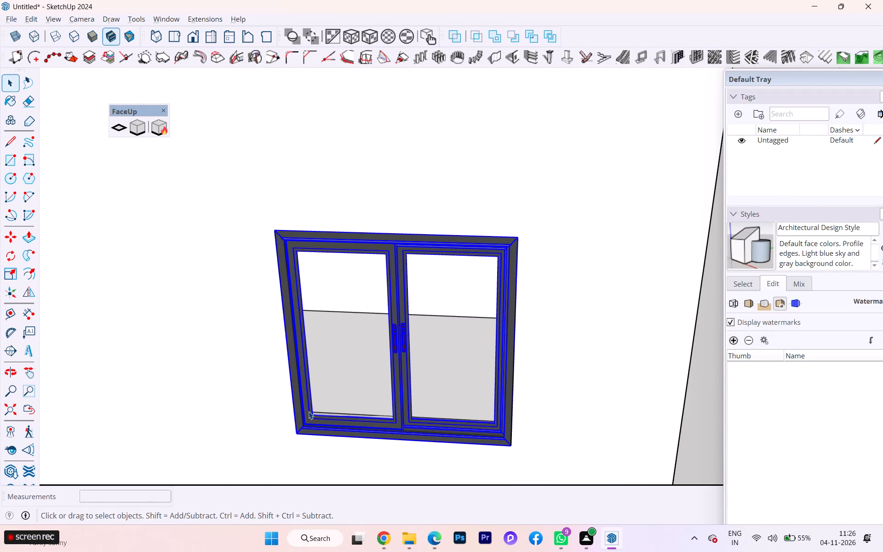
key(m)
key(Return)
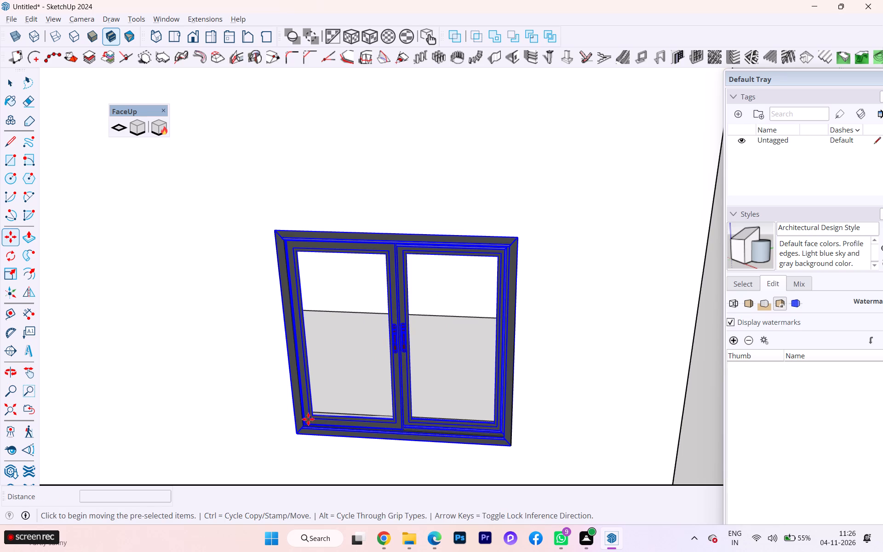
scroll(300, 431, up, 6)
click(296, 436)
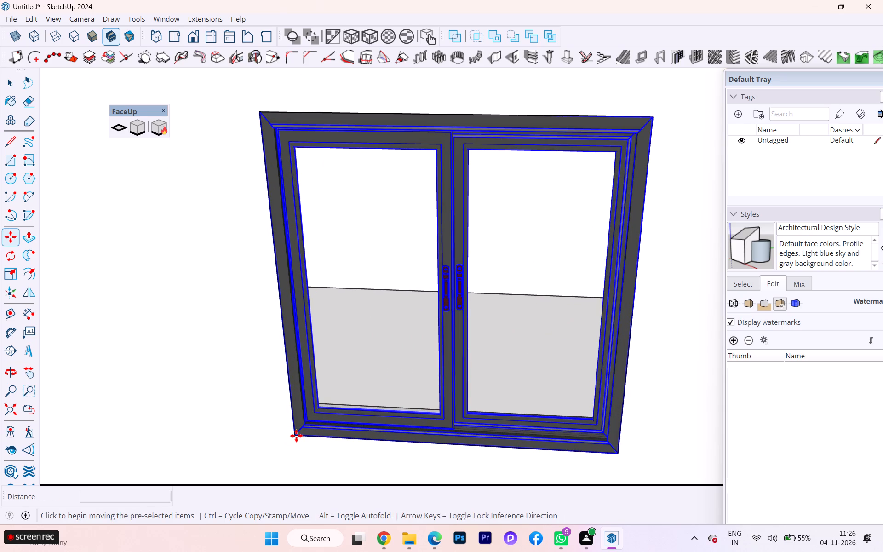
scroll(302, 422, up, 10)
scroll(306, 416, down, 2)
scroll(306, 416, up, 2)
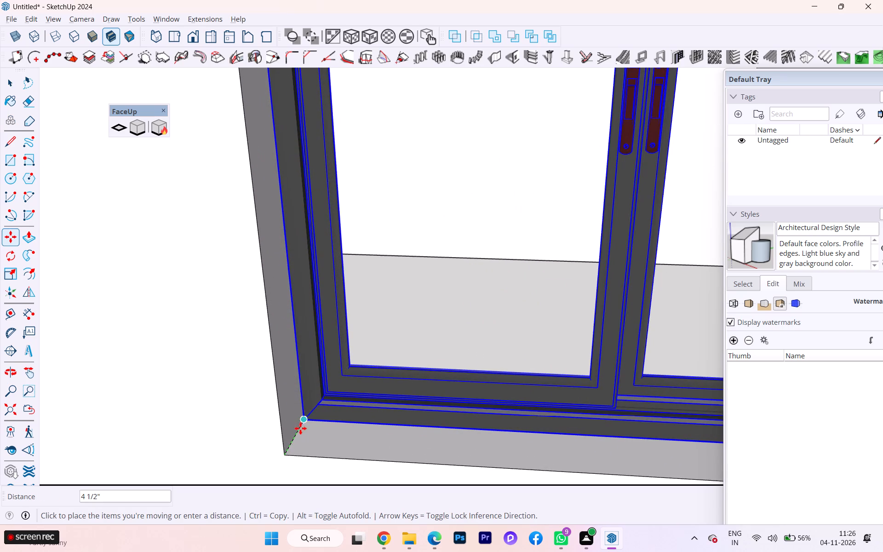
click(298, 432)
scroll(352, 326, down, 1)
scroll(352, 326, up, 1)
scroll(352, 326, down, 2)
scroll(352, 326, up, 1)
scroll(352, 326, down, 4)
scroll(218, 359, up, 2)
scroll(203, 355, down, 3)
scroll(162, 351, up, 6)
scroll(163, 352, down, 8)
scroll(166, 356, up, 4)
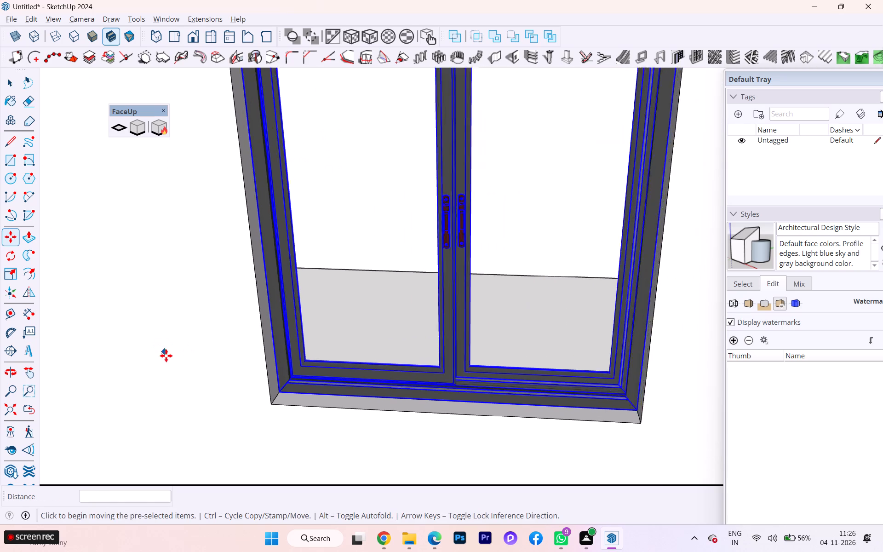
click(9, 86)
scroll(241, 149, down, 1)
scroll(244, 149, up, 1)
scroll(244, 149, down, 2)
scroll(247, 149, up, 2)
scroll(247, 150, down, 6)
scroll(281, 190, up, 3)
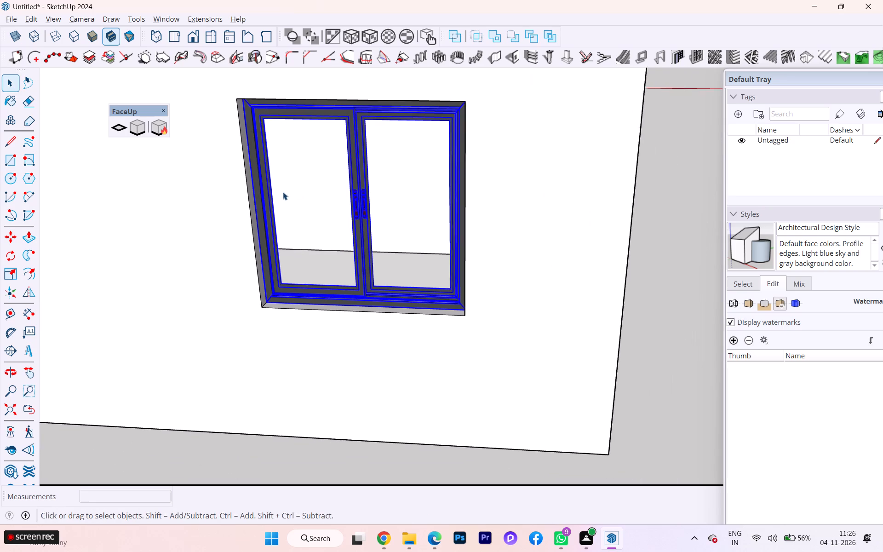
scroll(282, 191, down, 1)
click(636, 347)
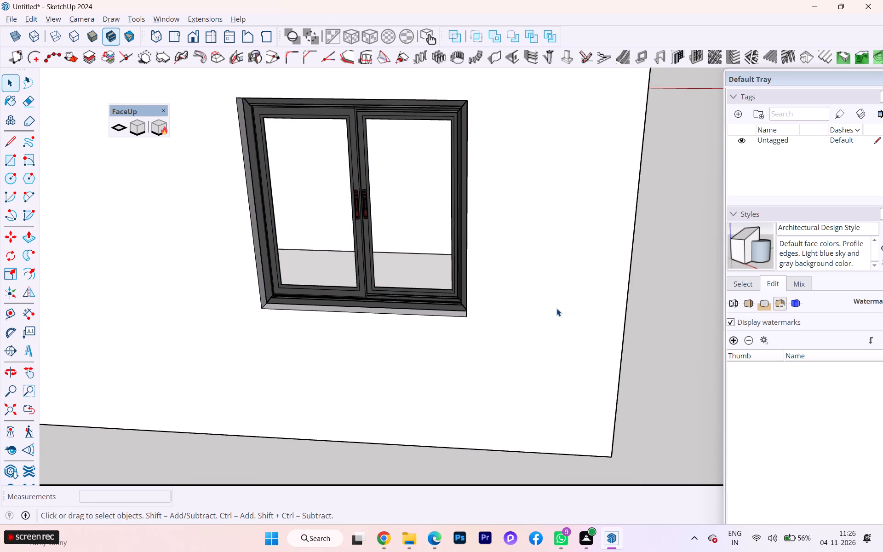
Examine the house from several sides and from above to review the fitted windows and the remaining openings.
scroll(450, 321, down, 7)
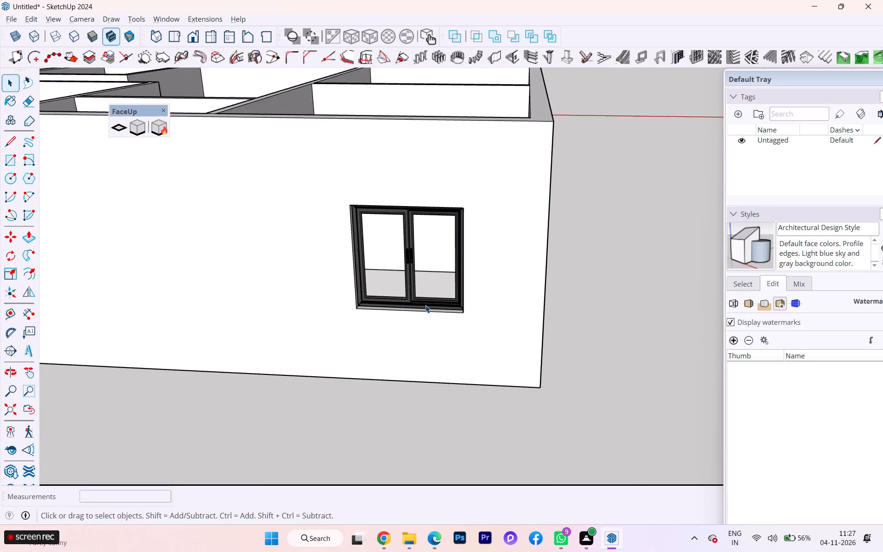
scroll(308, 296, down, 3)
scroll(248, 296, up, 1)
scroll(237, 295, down, 1)
scroll(172, 289, down, 3)
middle_drag(182, 288, 420, 307)
scroll(451, 259, down, 2)
scroll(451, 259, up, 2)
scroll(451, 259, down, 5)
scroll(451, 259, up, 2)
scroll(451, 259, down, 3)
middle_drag(249, 275, 545, 278)
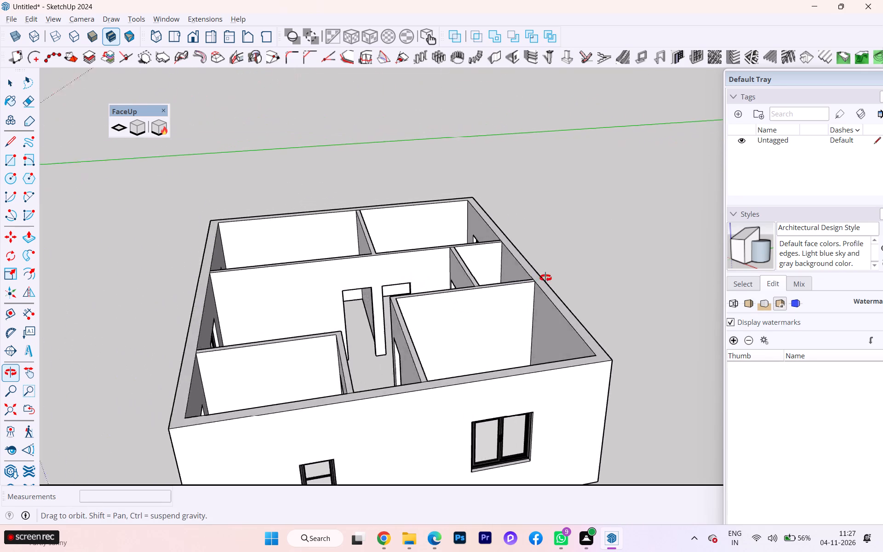
middle_drag(545, 278, 553, 280)
scroll(298, 274, down, 1)
scroll(296, 274, up, 2)
scroll(286, 273, down, 1)
scroll(179, 272, up, 1)
scroll(217, 276, down, 2)
middle_drag(409, 318, 311, 343)
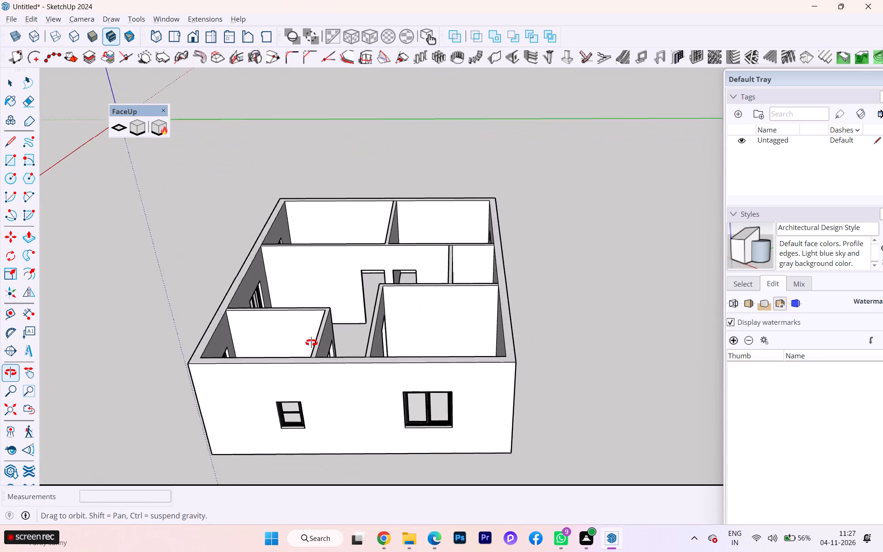
Examine the house interior from above, checking the rooms, the fitted windows and the empty door openings in the partition walls.
middle_drag(311, 343, 333, 359)
scroll(275, 287, up, 4)
scroll(251, 226, down, 2)
scroll(252, 221, up, 2)
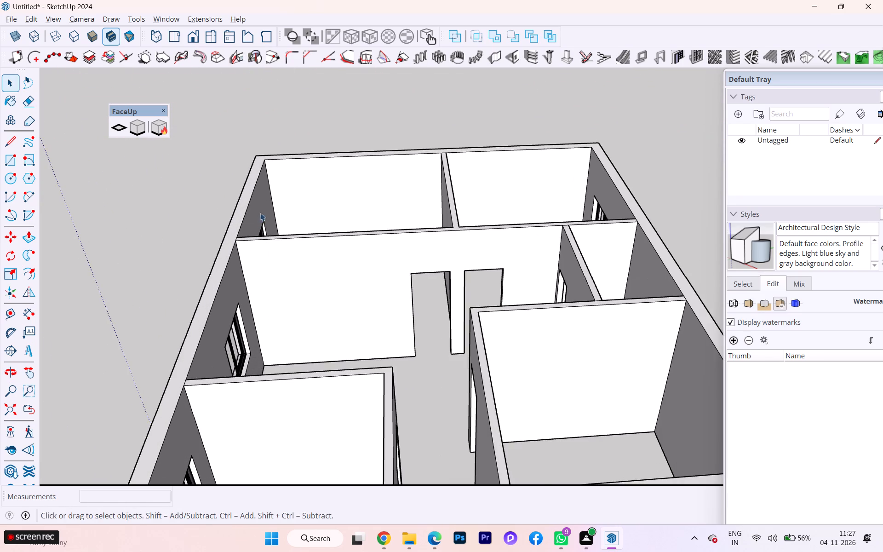
scroll(271, 207, up, 2)
scroll(271, 207, down, 1)
scroll(272, 207, up, 3)
scroll(272, 207, down, 10)
scroll(306, 268, down, 2)
middle_drag(315, 280, 322, 291)
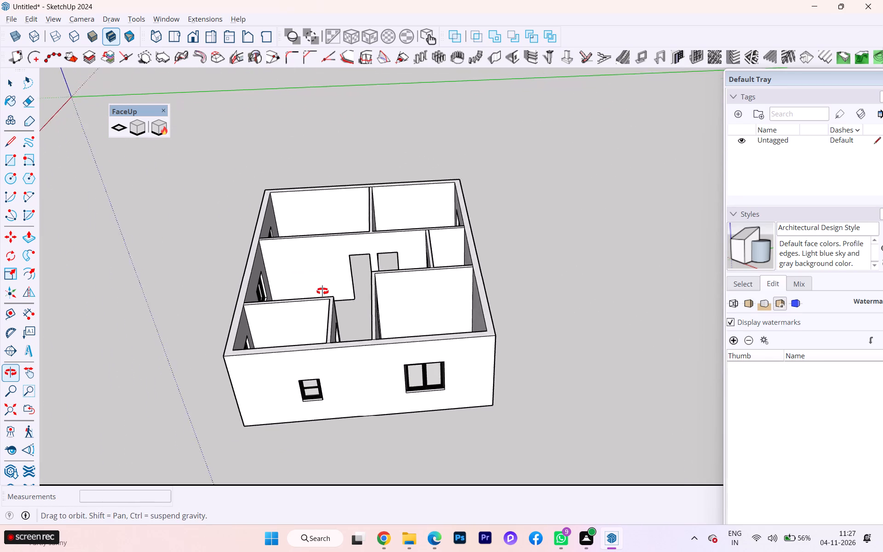
middle_drag(322, 291, 418, 348)
scroll(384, 279, up, 3)
scroll(371, 273, down, 1)
scroll(371, 273, up, 8)
scroll(340, 248, up, 2)
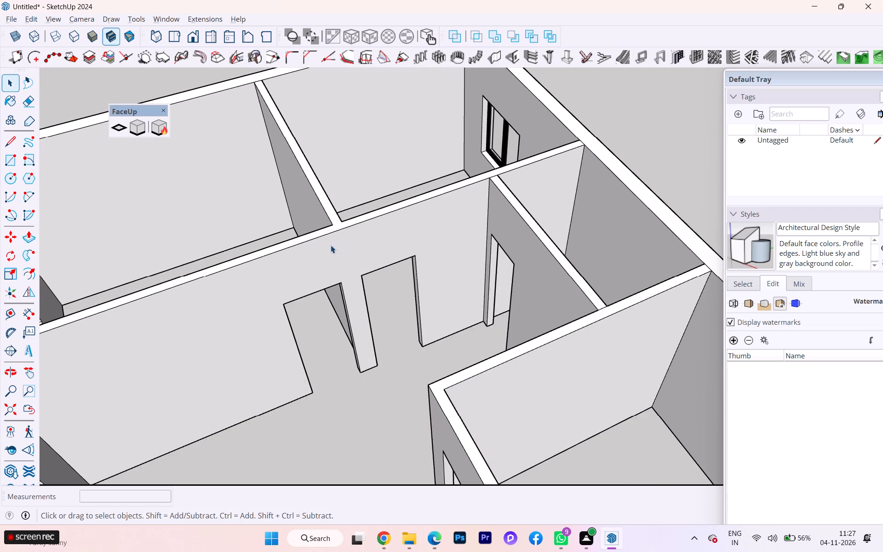
scroll(327, 248, down, 12)
scroll(256, 195, up, 3)
scroll(316, 197, up, 4)
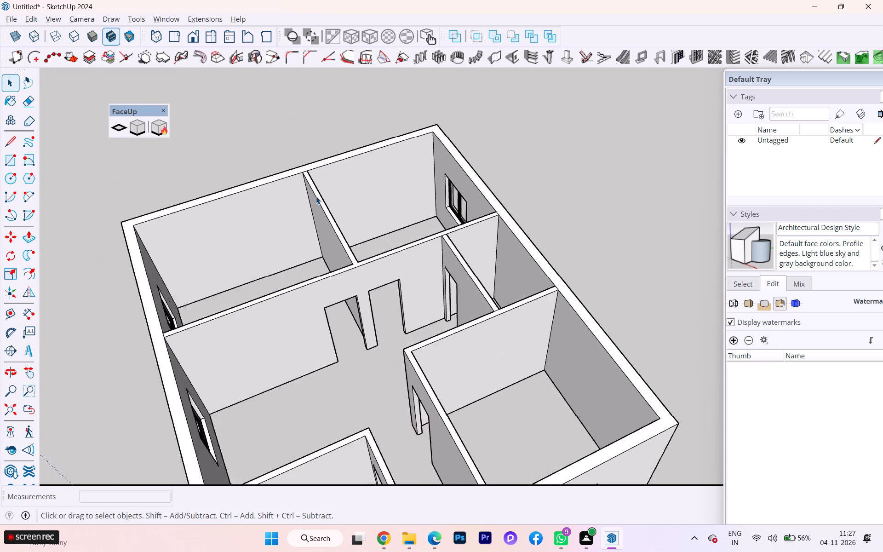
scroll(316, 196, up, 2)
scroll(358, 184, up, 4)
scroll(352, 184, down, 4)
scroll(348, 182, up, 1)
scroll(348, 182, down, 1)
scroll(408, 209, down, 2)
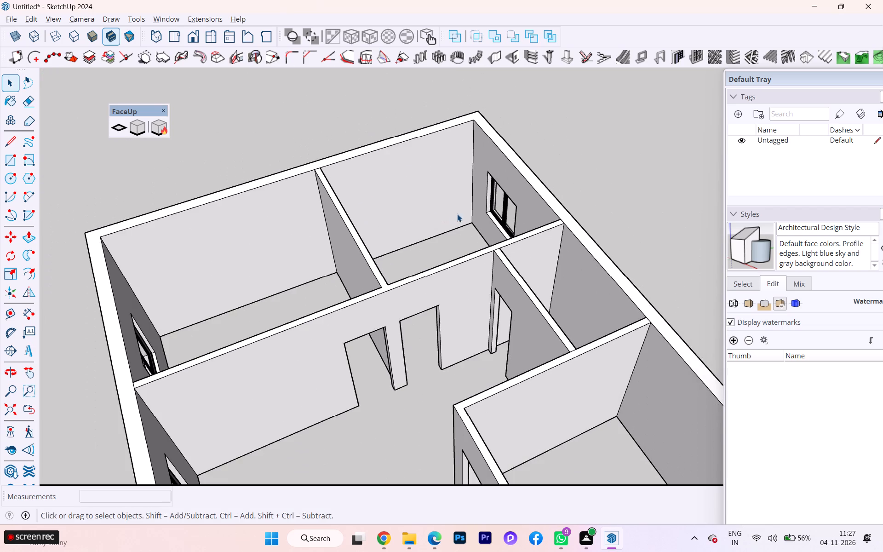
scroll(457, 214, down, 1)
scroll(453, 293, up, 4)
scroll(413, 295, down, 1)
scroll(396, 295, up, 1)
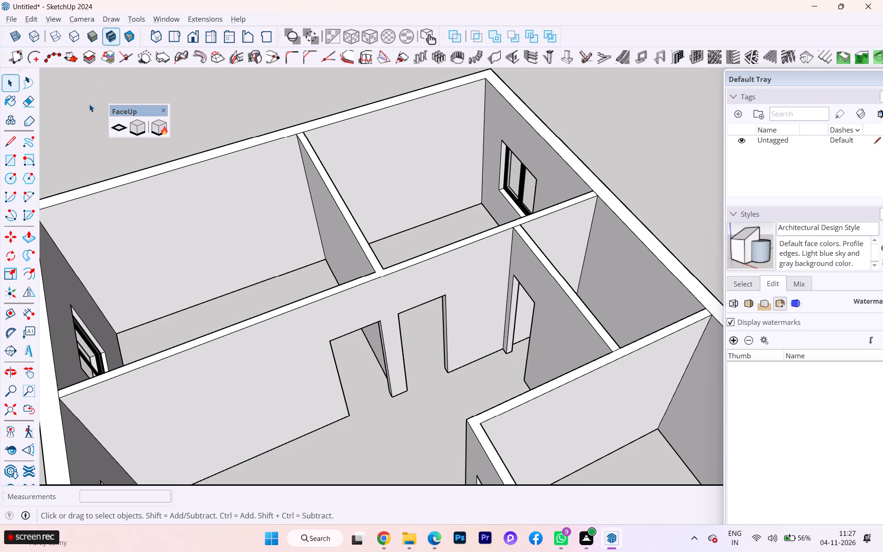
Open 3D Warehouse and search its models for "door", replacing the previous search term.
click(10, 473)
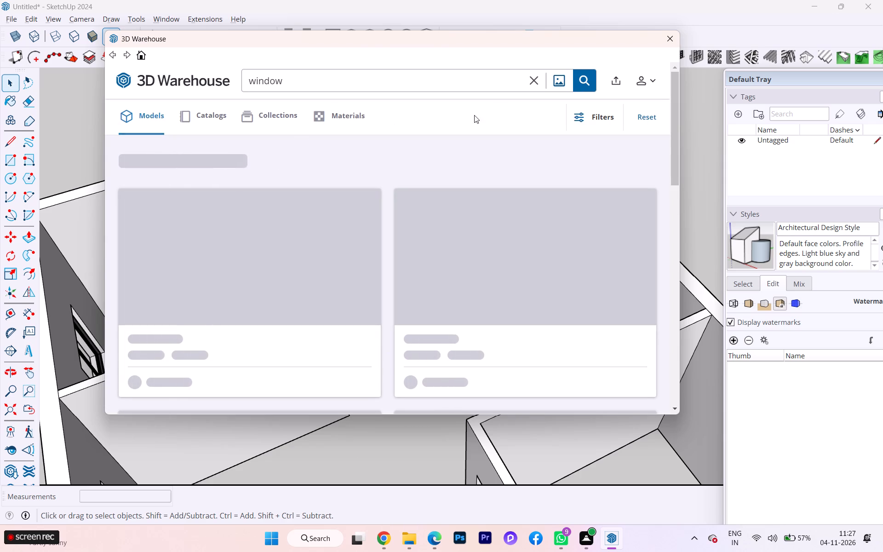
click(530, 81)
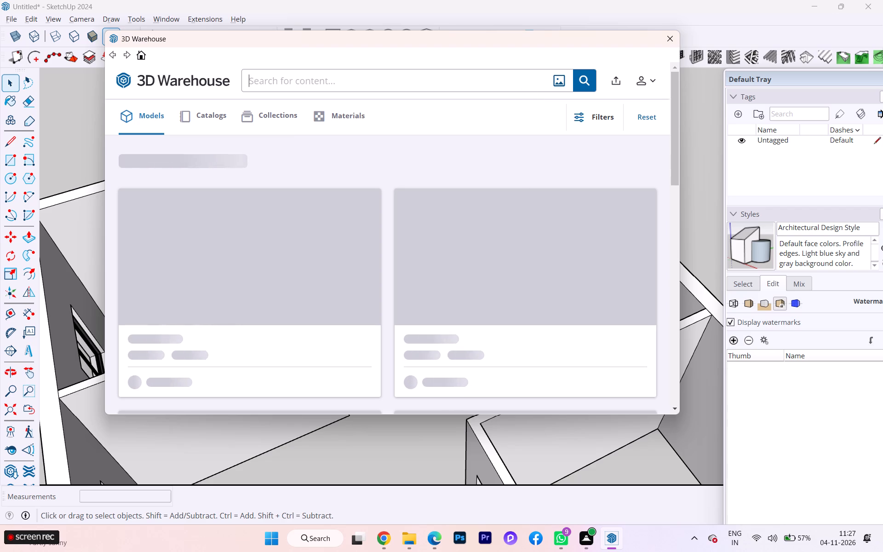
text(door)
key(Return)
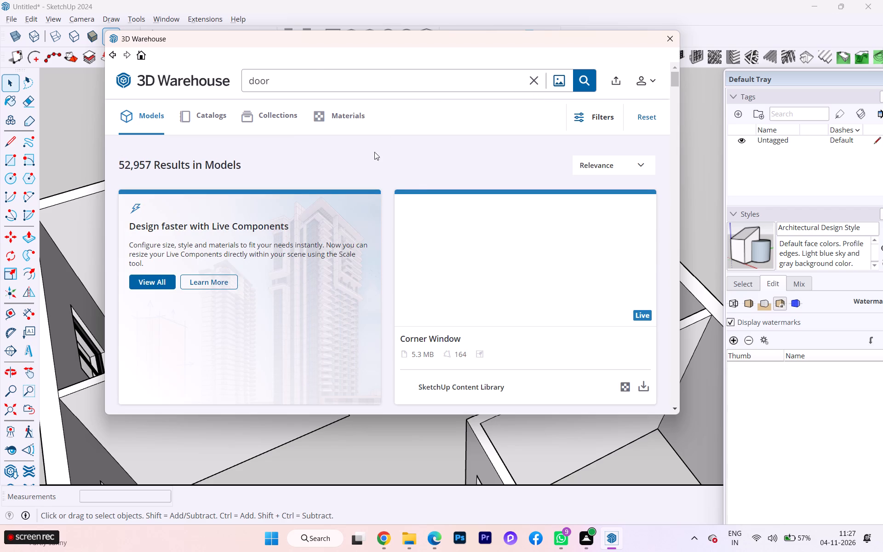
Browse the 3D Warehouse model results for a door that suits the house's door openings.
scroll(398, 293, down, 2)
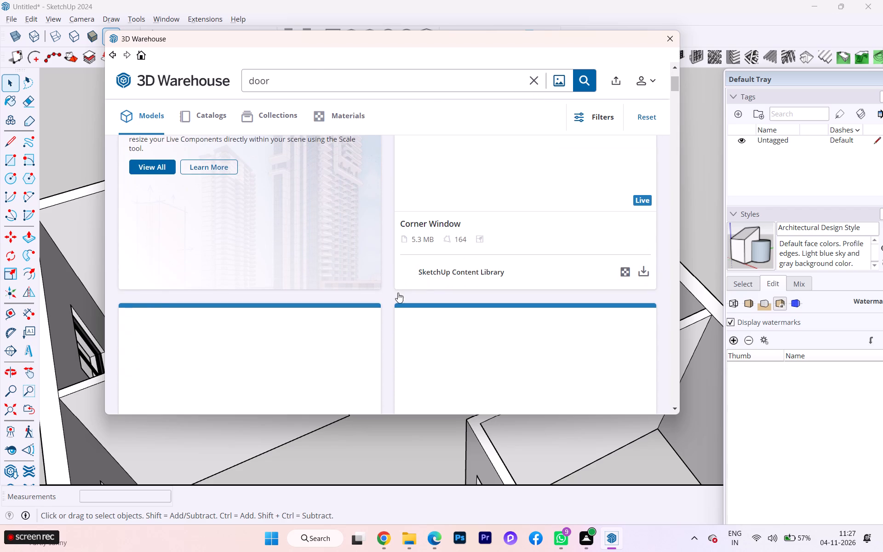
scroll(419, 283, up, 2)
scroll(422, 281, down, 3)
scroll(437, 275, up, 2)
scroll(437, 275, down, 2)
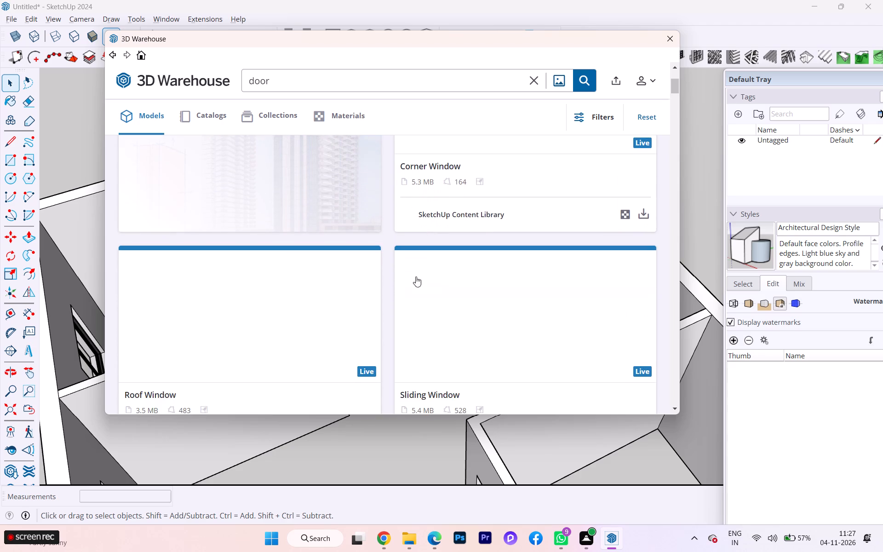
scroll(372, 277, down, 2)
scroll(212, 300, down, 3)
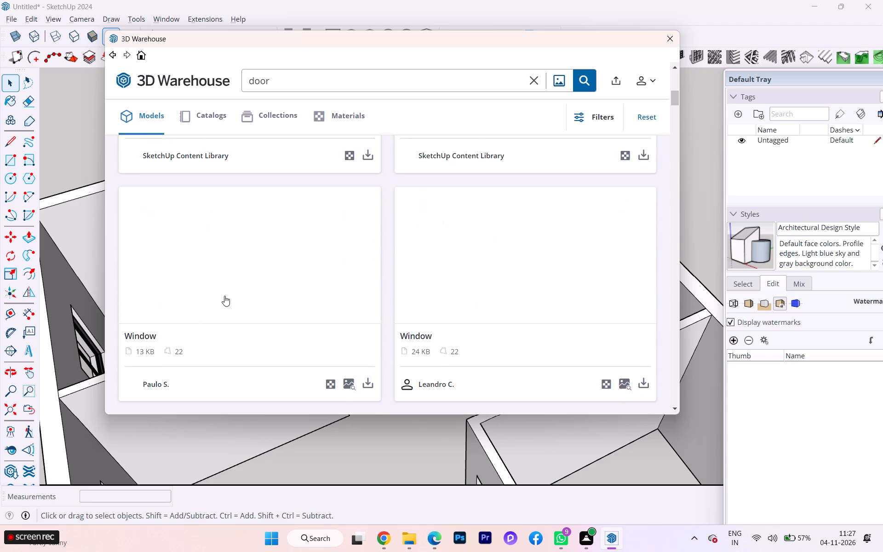
scroll(376, 286, down, 1)
scroll(230, 302, down, 2)
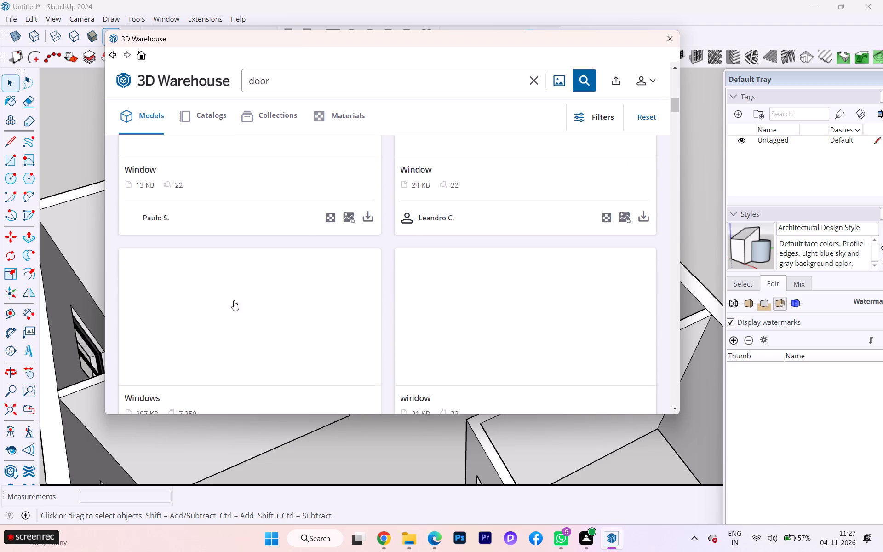
scroll(157, 294, down, 1)
scroll(157, 294, up, 1)
scroll(165, 296, down, 1)
scroll(268, 289, down, 2)
scroll(314, 326, up, 2)
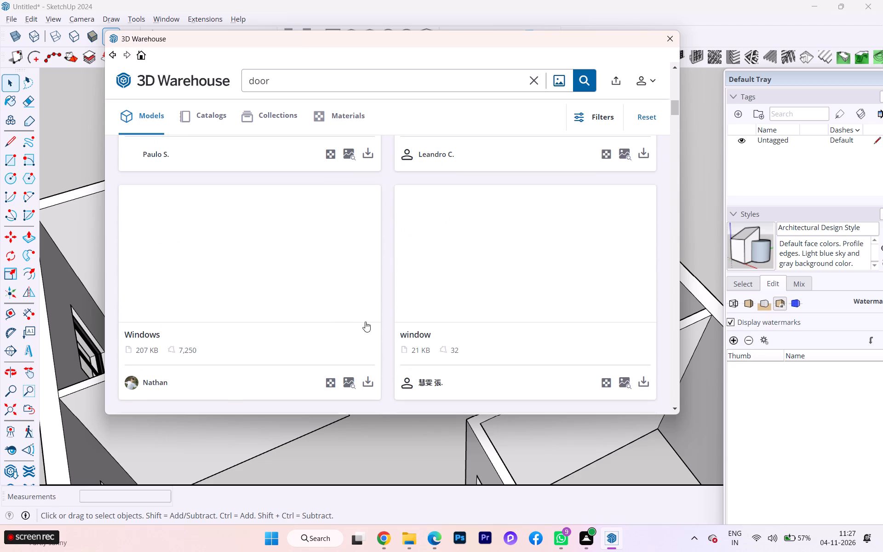
scroll(366, 315, up, 2)
scroll(373, 313, down, 2)
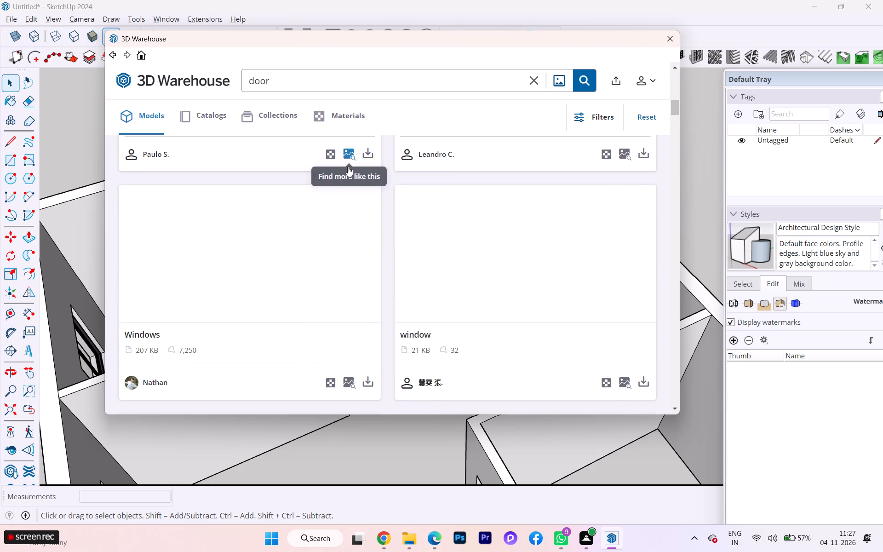
scroll(348, 167, up, 2)
scroll(424, 140, up, 8)
scroll(424, 140, down, 4)
scroll(378, 116, up, 2)
scroll(378, 116, down, 3)
scroll(378, 116, up, 3)
scroll(344, 104, down, 4)
scroll(344, 104, up, 1)
scroll(344, 104, down, 1)
scroll(344, 104, up, 5)
scroll(321, 108, down, 1)
scroll(321, 108, up, 2)
Run the 3D Warehouse model search again, clearing the term and re-entering "door".
click(286, 83)
key(Return)
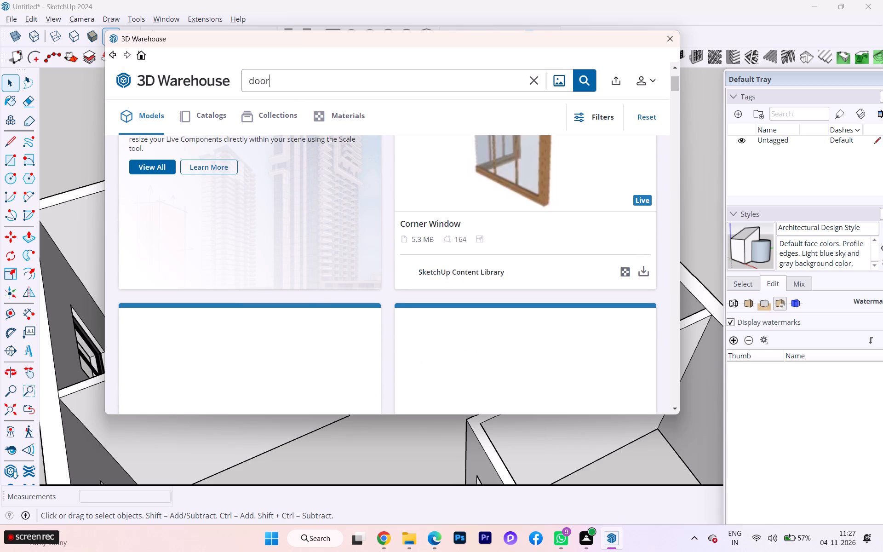
key(Return)
key(Return)
key(Return)
key(Return)
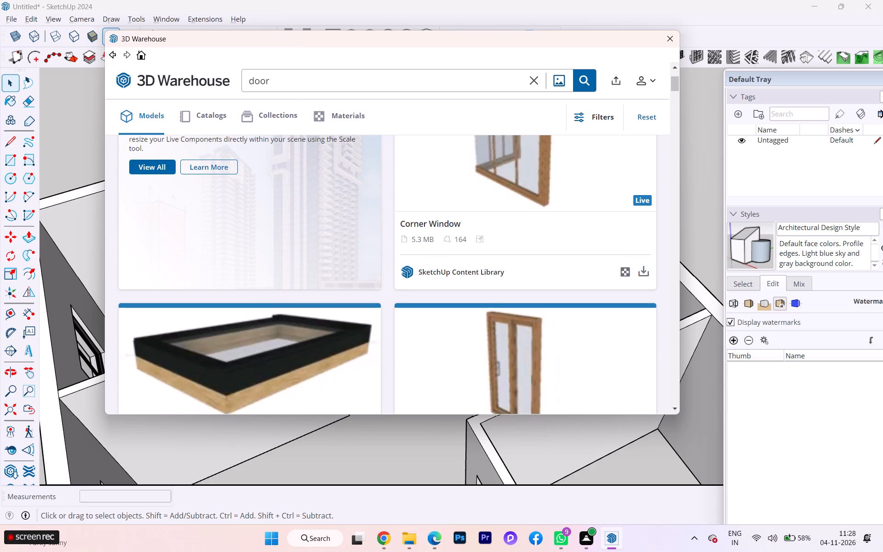
key(Return)
key(Return)
click(283, 83)
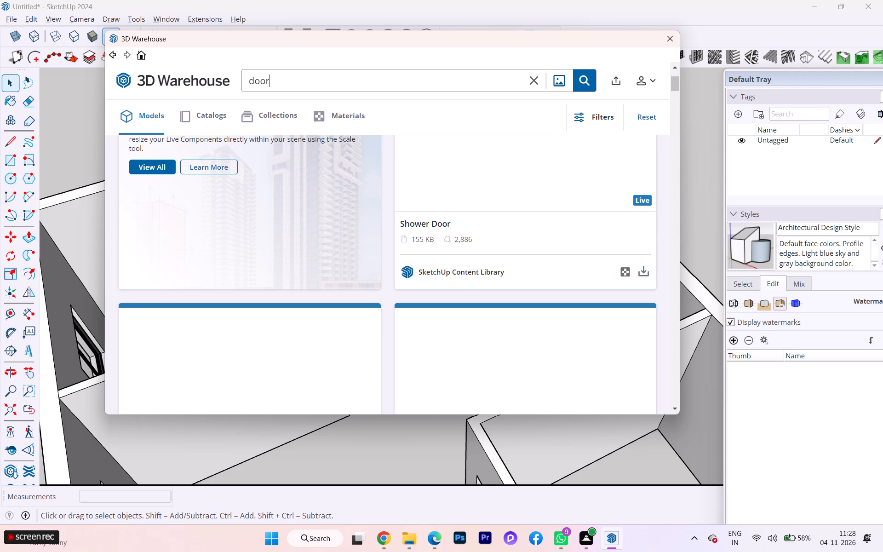
key(BackSpace)
key(BackSpace)
key(BackSpace)
key(BackSpace)
key(BackSpace)
key(BackSpace)
key(BackSpace)
key(BackSpace)
key(BackSpace)
key(BackSpace)
key(BackSpace)
key(BackSpace)
key(BackSpace)
key(BackSpace)
key(BackSpace)
text(door)
key(Return)
click(590, 76)
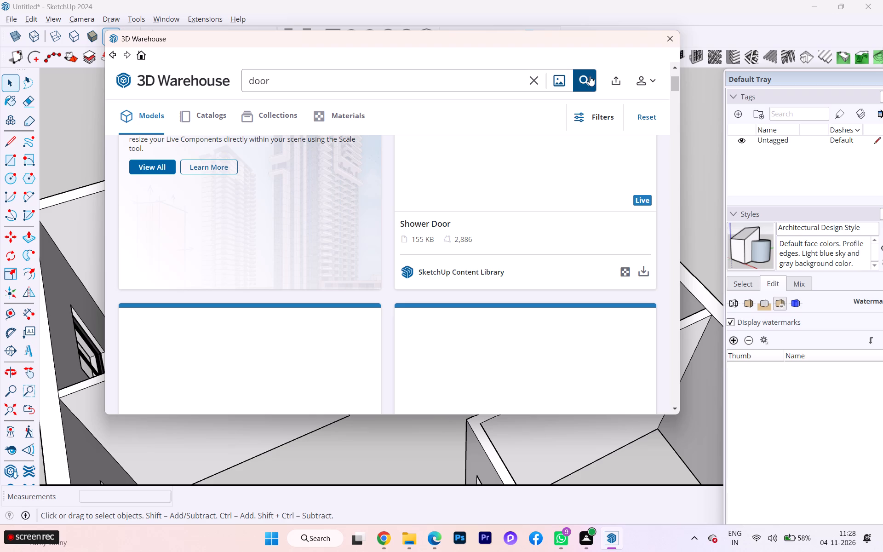
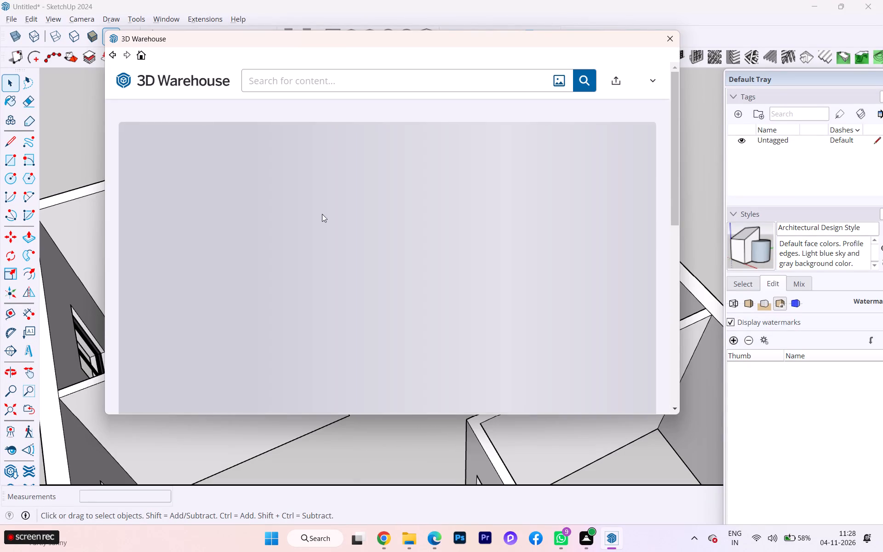
Search the 3D Warehouse models for "door" from its home page.
click(294, 88)
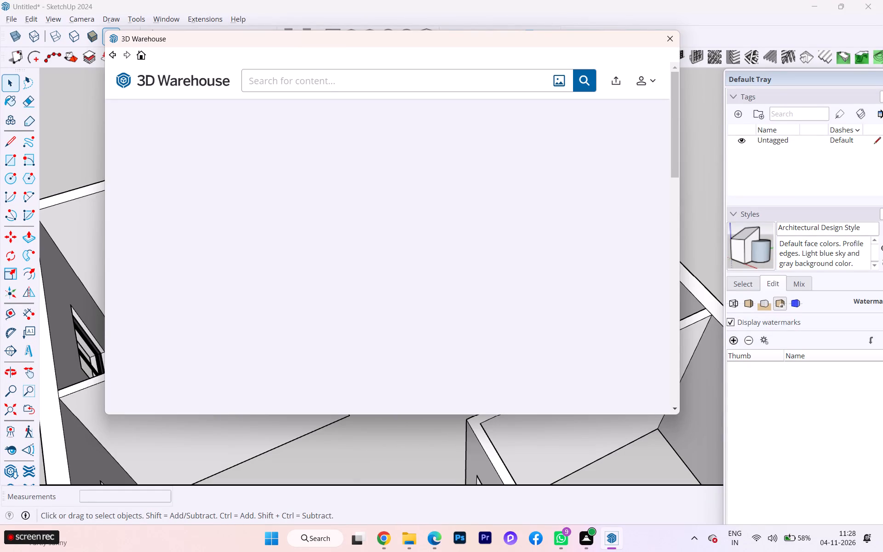
text(door)
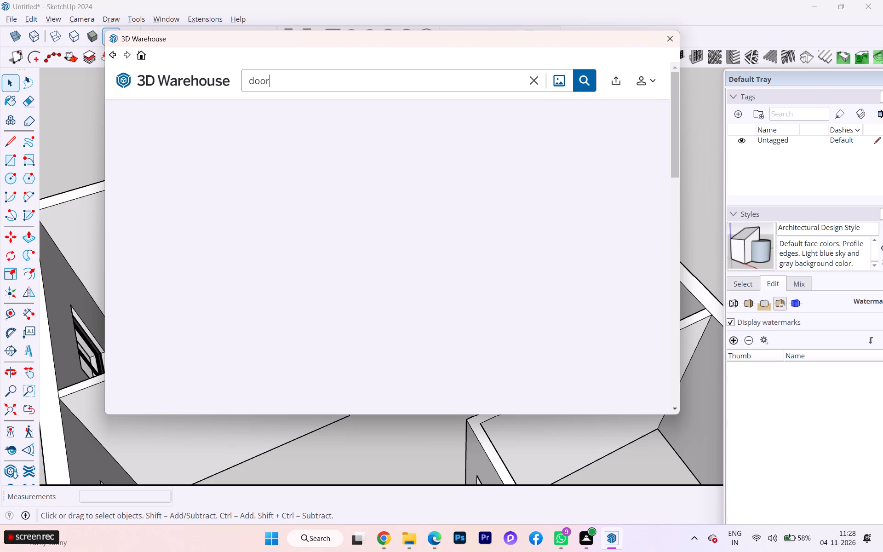
key(Return)
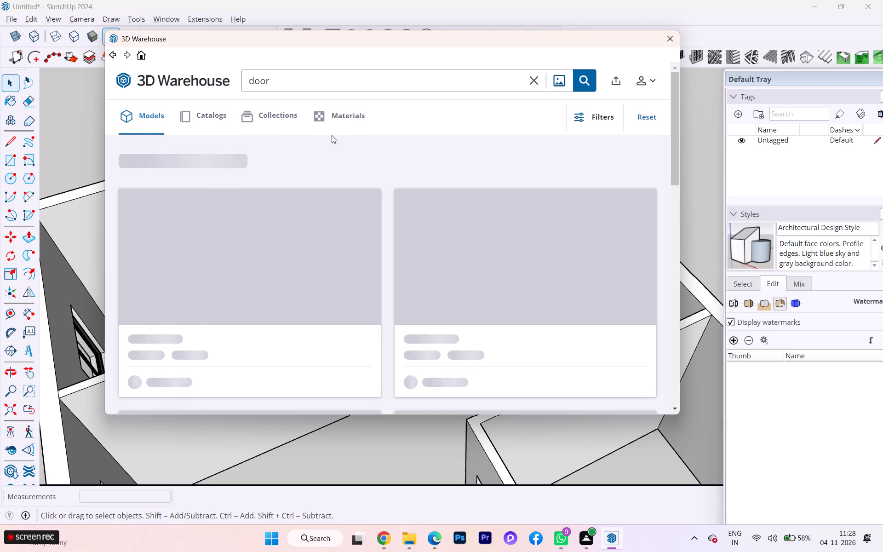
click(581, 78)
click(280, 85)
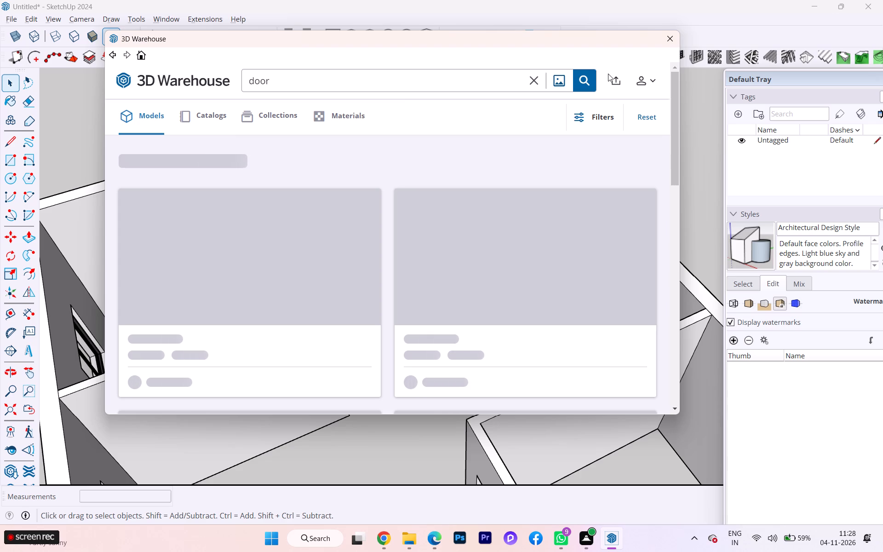
click(585, 77)
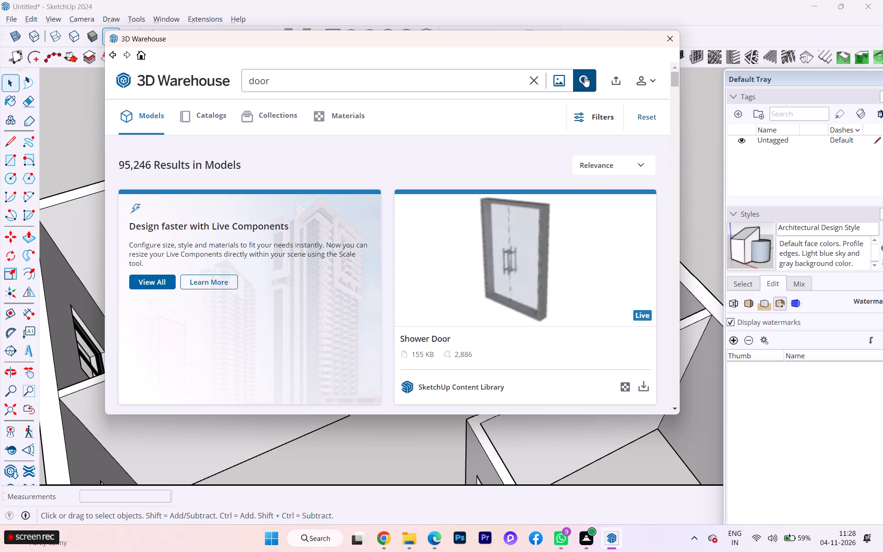
Browse the 3D Warehouse door models, comparing their designs to find one that suits the house's empty door openings.
scroll(386, 161, down, 2)
scroll(448, 266, down, 4)
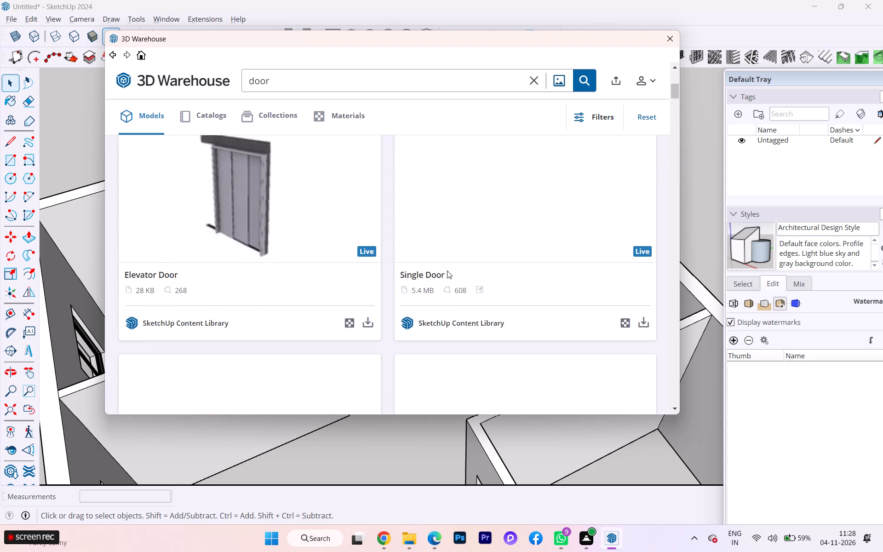
scroll(447, 270, down, 1)
scroll(503, 305, down, 2)
scroll(510, 305, up, 1)
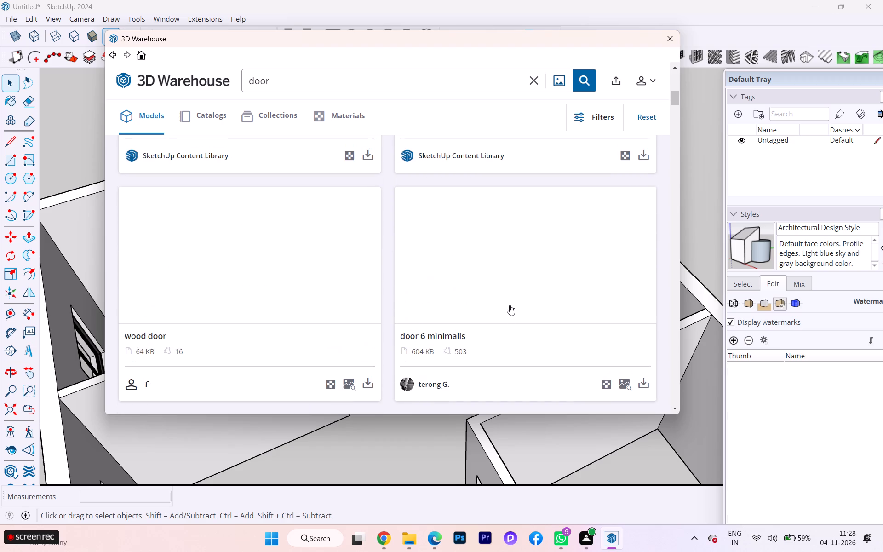
scroll(510, 305, down, 3)
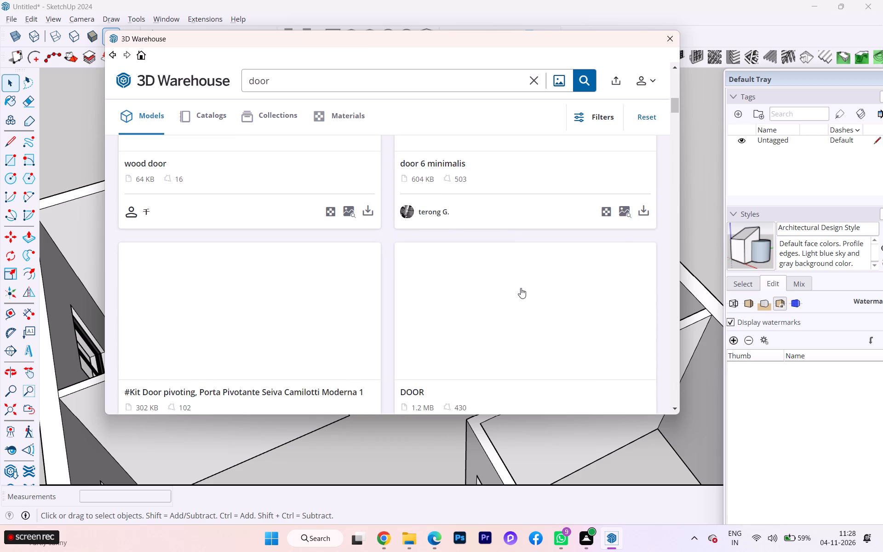
scroll(520, 288, up, 5)
scroll(522, 281, down, 1)
scroll(522, 281, up, 3)
scroll(522, 281, down, 5)
scroll(522, 281, up, 4)
scroll(526, 273, down, 1)
scroll(526, 273, up, 1)
scroll(526, 273, down, 2)
scroll(526, 273, up, 3)
scroll(526, 273, down, 4)
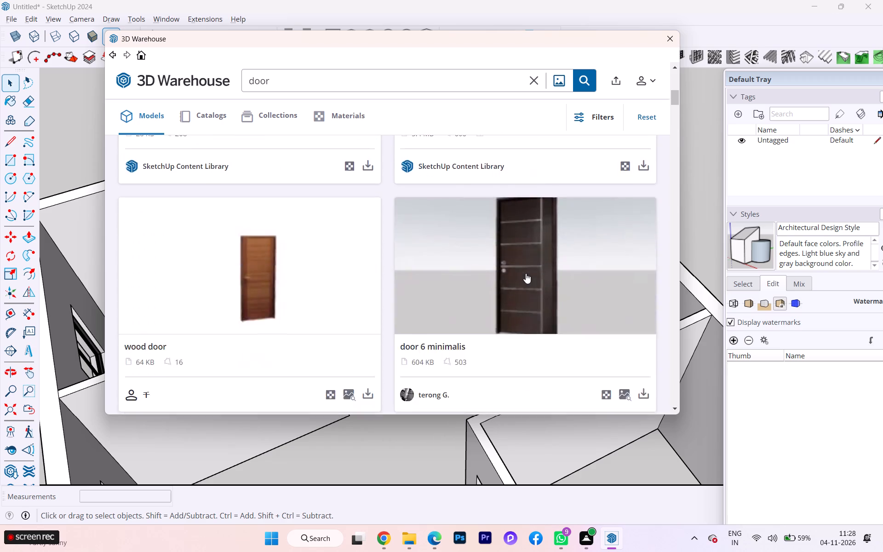
scroll(526, 273, down, 5)
scroll(526, 273, up, 1)
scroll(526, 275, down, 4)
scroll(520, 284, up, 1)
scroll(520, 284, down, 1)
scroll(520, 273, up, 4)
scroll(520, 270, down, 2)
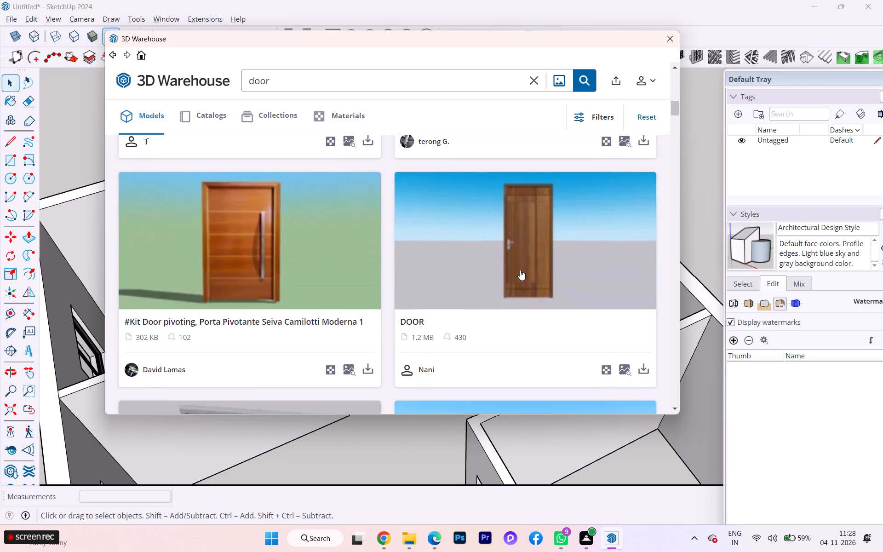
scroll(520, 270, down, 1)
scroll(520, 270, up, 1)
scroll(520, 270, down, 2)
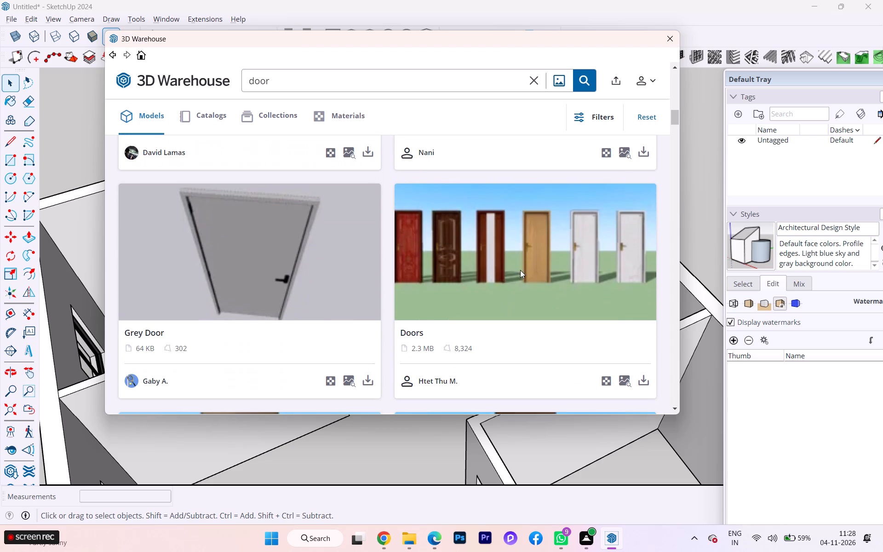
scroll(455, 283, down, 3)
scroll(459, 279, up, 1)
scroll(459, 280, down, 1)
scroll(459, 281, up, 3)
scroll(459, 281, down, 4)
scroll(458, 282, up, 1)
scroll(458, 282, down, 2)
scroll(458, 283, up, 1)
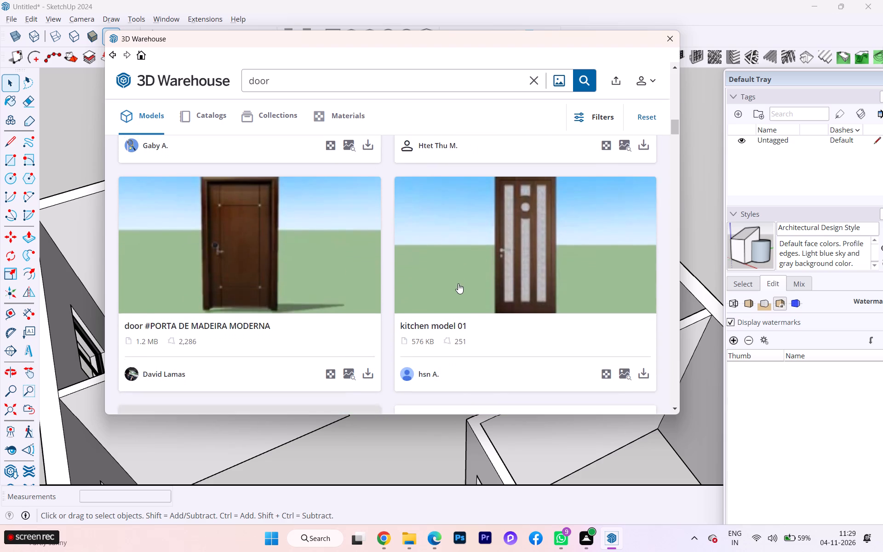
scroll(458, 283, down, 2)
scroll(458, 283, up, 1)
scroll(458, 283, down, 4)
scroll(457, 288, up, 1)
scroll(457, 288, down, 2)
scroll(457, 288, up, 2)
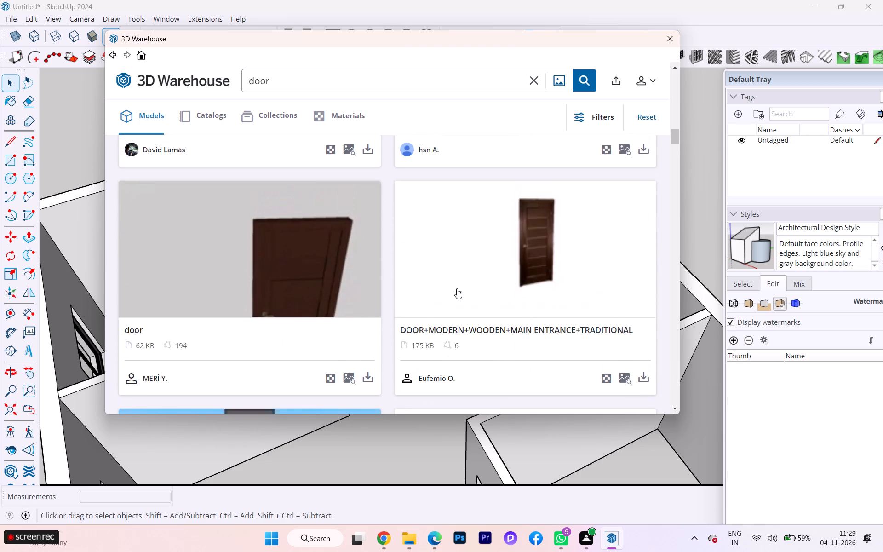
scroll(457, 288, down, 3)
scroll(457, 288, up, 1)
scroll(457, 288, down, 8)
scroll(457, 285, up, 2)
scroll(456, 286, down, 6)
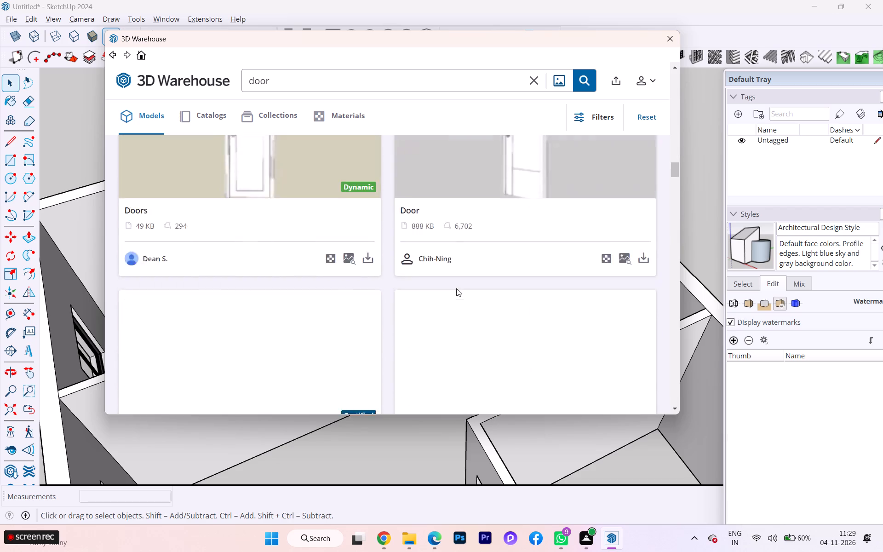
scroll(456, 288, down, 3)
scroll(455, 296, up, 2)
scroll(455, 296, down, 2)
scroll(455, 296, up, 1)
scroll(455, 296, down, 1)
scroll(455, 296, up, 1)
scroll(455, 296, down, 2)
scroll(455, 296, up, 1)
scroll(455, 296, down, 2)
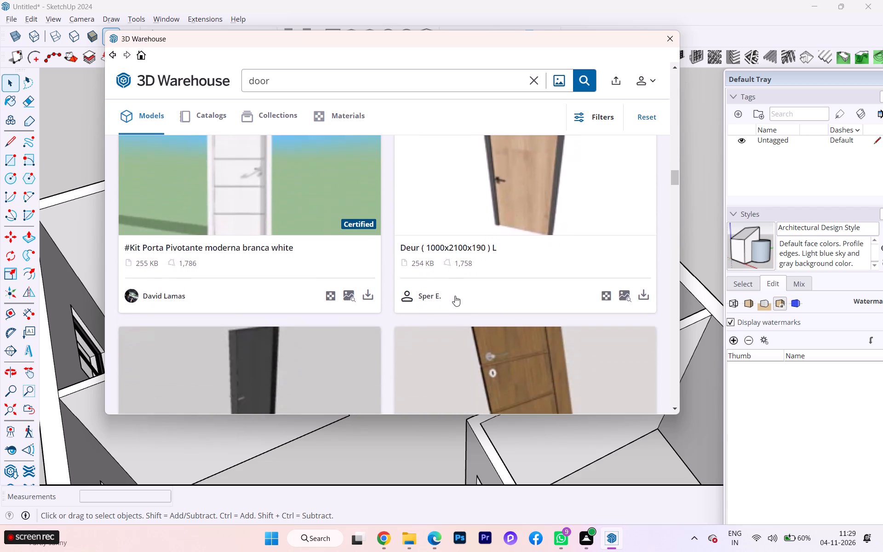
scroll(455, 295, down, 3)
scroll(456, 295, up, 1)
scroll(456, 295, down, 1)
scroll(456, 296, up, 2)
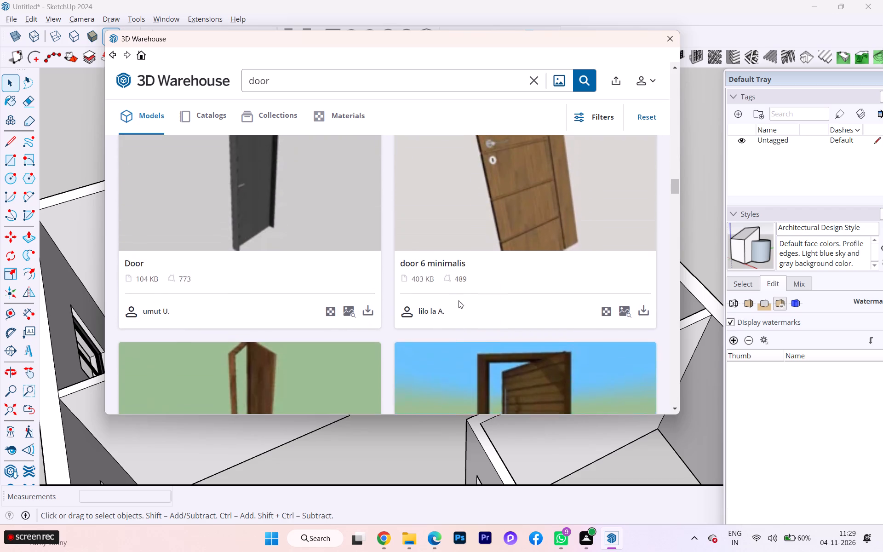
scroll(459, 304, down, 5)
scroll(467, 328, up, 2)
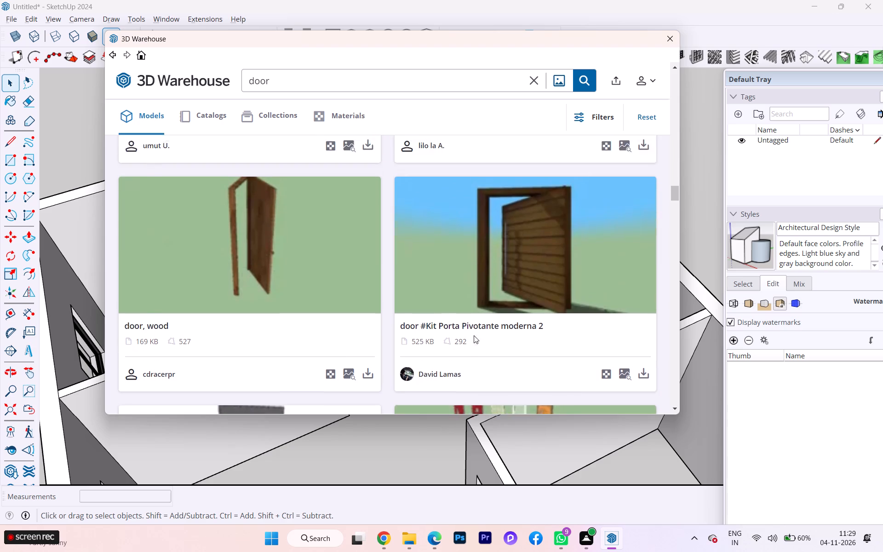
scroll(474, 335, up, 1)
scroll(480, 345, down, 7)
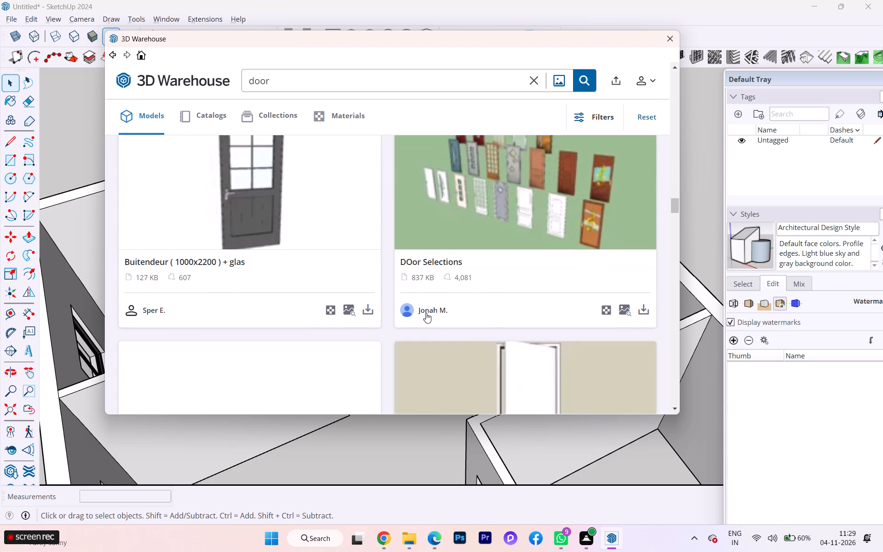
scroll(279, 314, down, 2)
scroll(291, 311, up, 1)
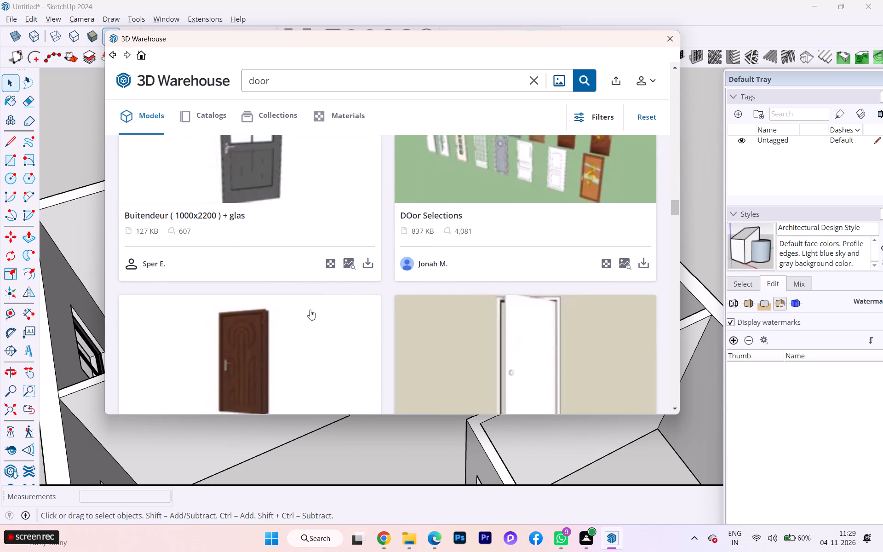
scroll(328, 302, down, 3)
scroll(290, 270, up, 1)
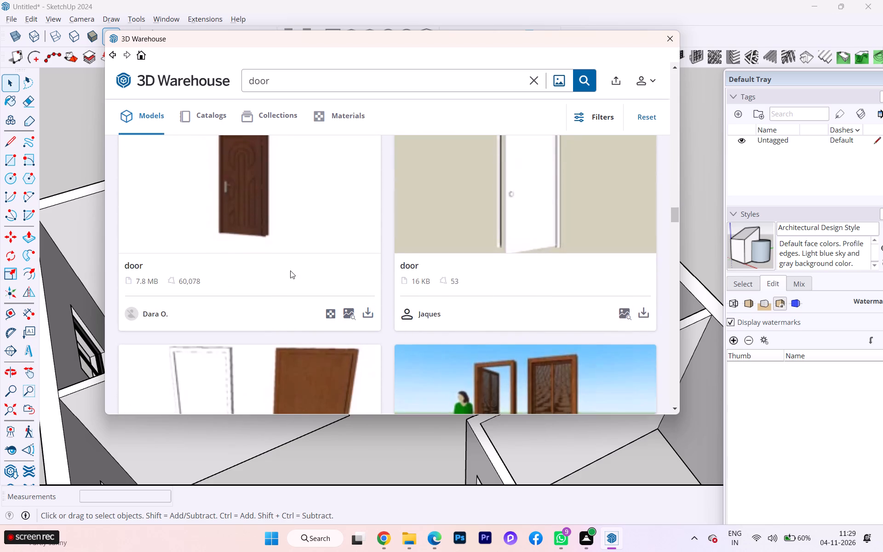
scroll(290, 270, down, 1)
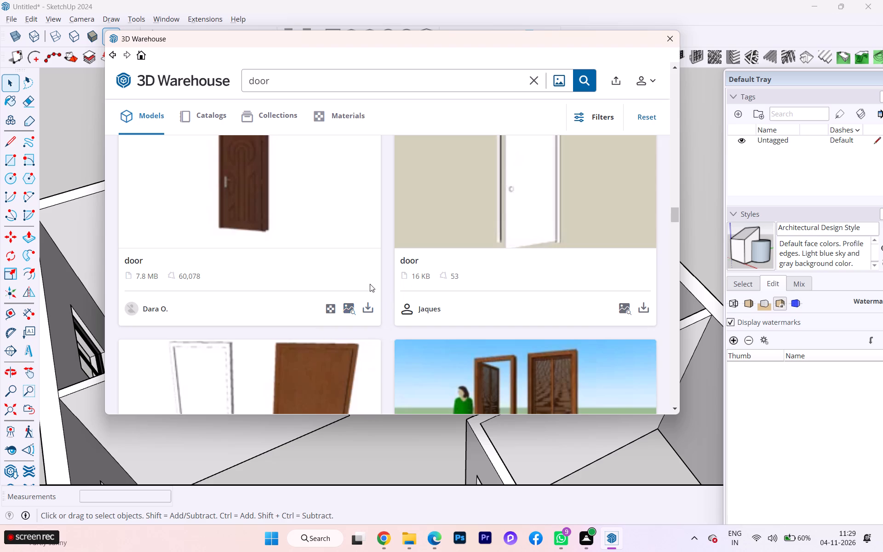
scroll(389, 286, down, 2)
scroll(406, 289, up, 1)
scroll(412, 291, down, 3)
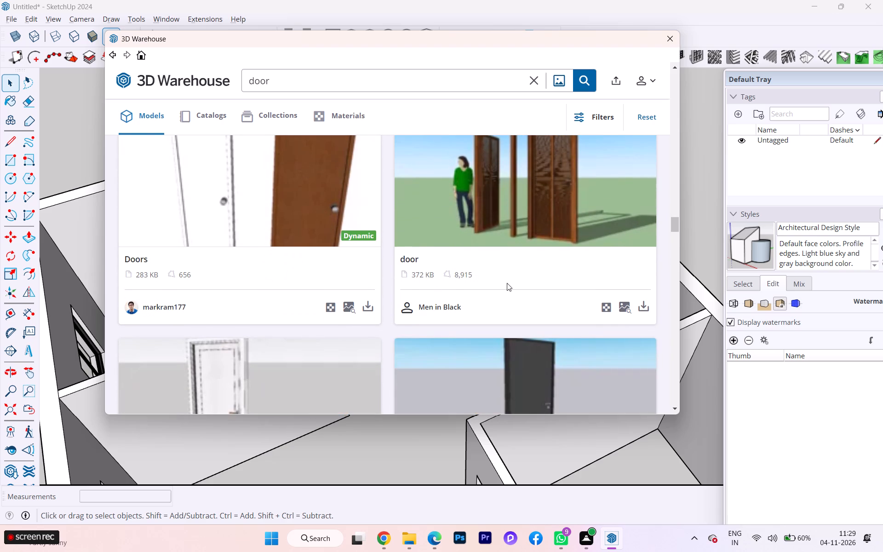
scroll(223, 326, down, 2)
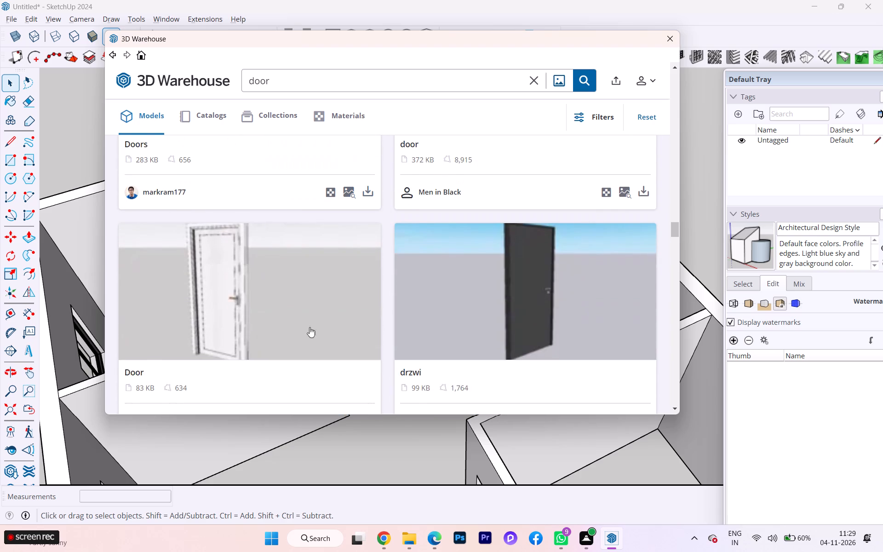
scroll(348, 327, down, 3)
scroll(384, 317, down, 3)
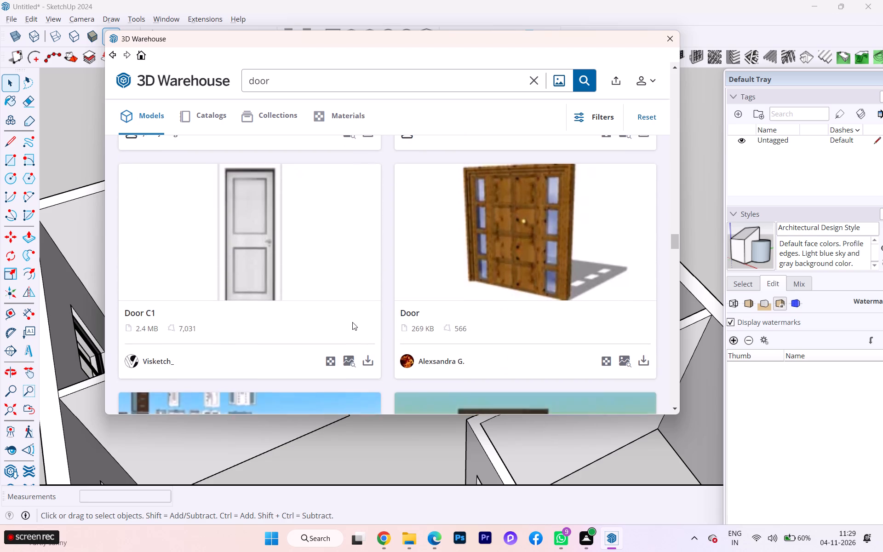
scroll(354, 321, down, 2)
scroll(210, 336, down, 1)
scroll(360, 317, down, 1)
scroll(364, 316, up, 1)
scroll(365, 316, down, 1)
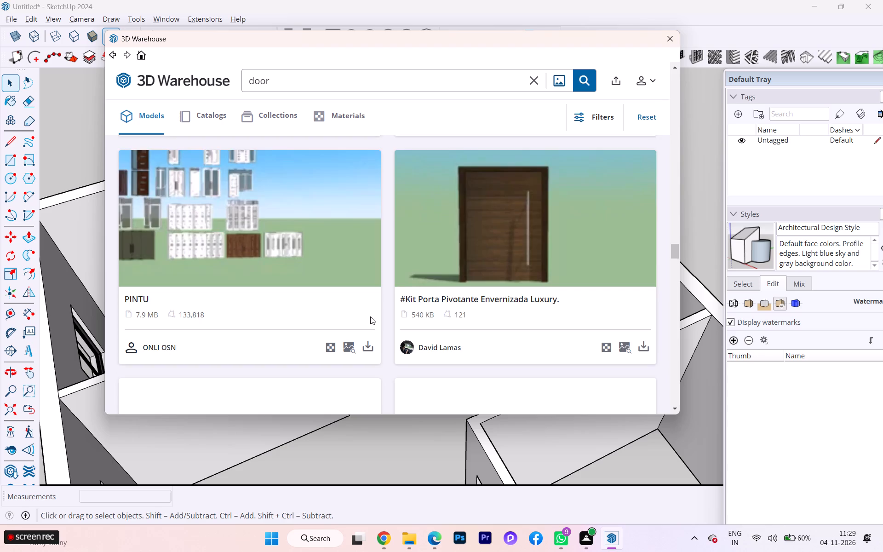
scroll(370, 316, down, 1)
scroll(297, 236, up, 2)
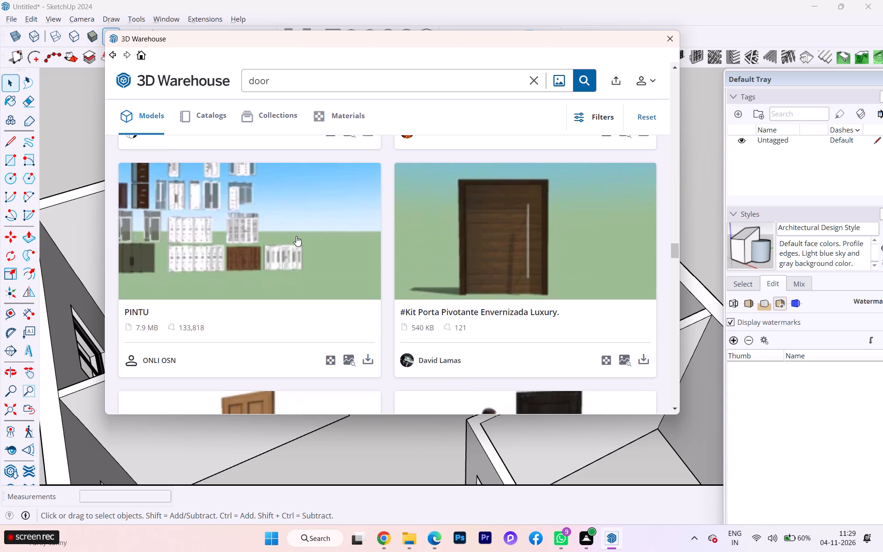
scroll(275, 274, down, 2)
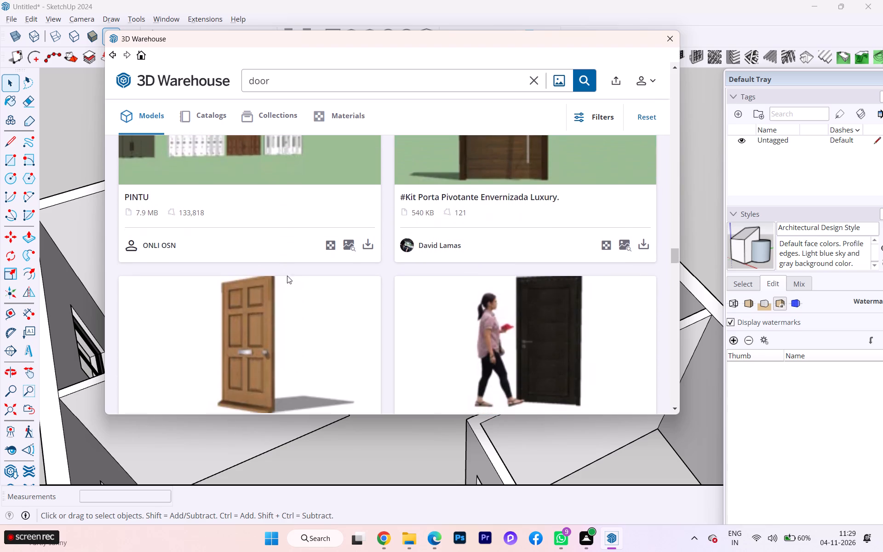
scroll(374, 282, down, 4)
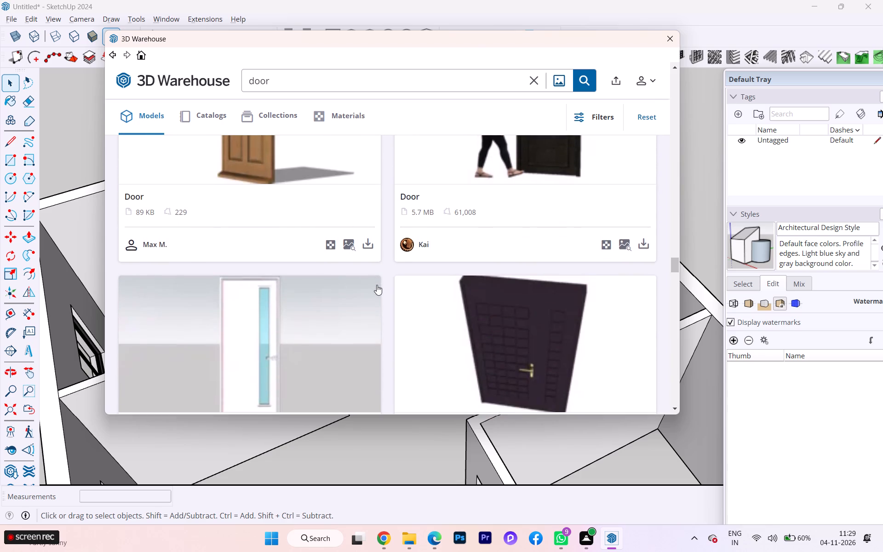
scroll(377, 286, up, 3)
scroll(377, 286, down, 1)
scroll(377, 286, up, 1)
scroll(377, 286, down, 7)
scroll(377, 286, up, 3)
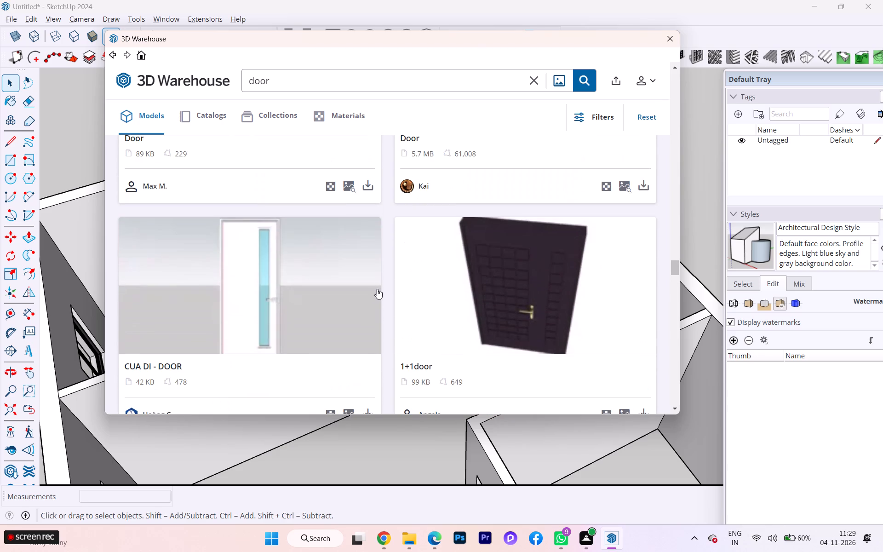
scroll(377, 289, down, 7)
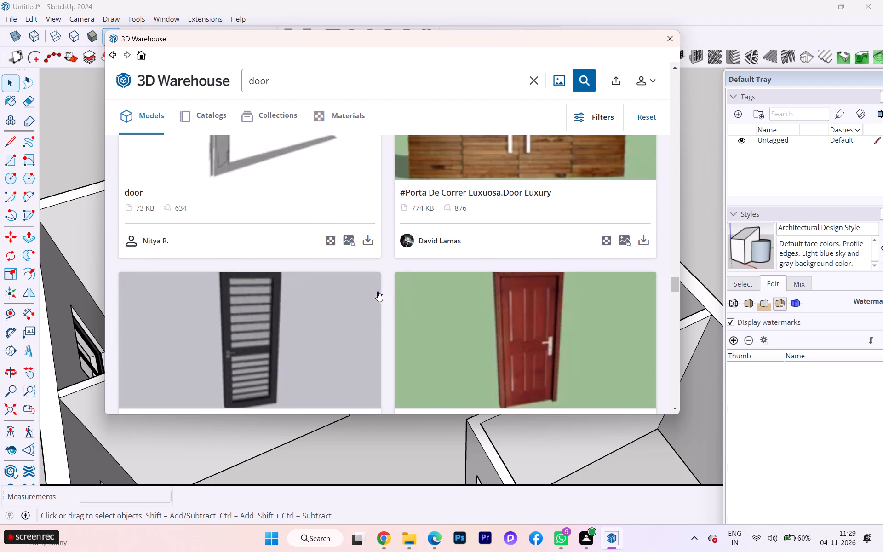
scroll(339, 304, down, 4)
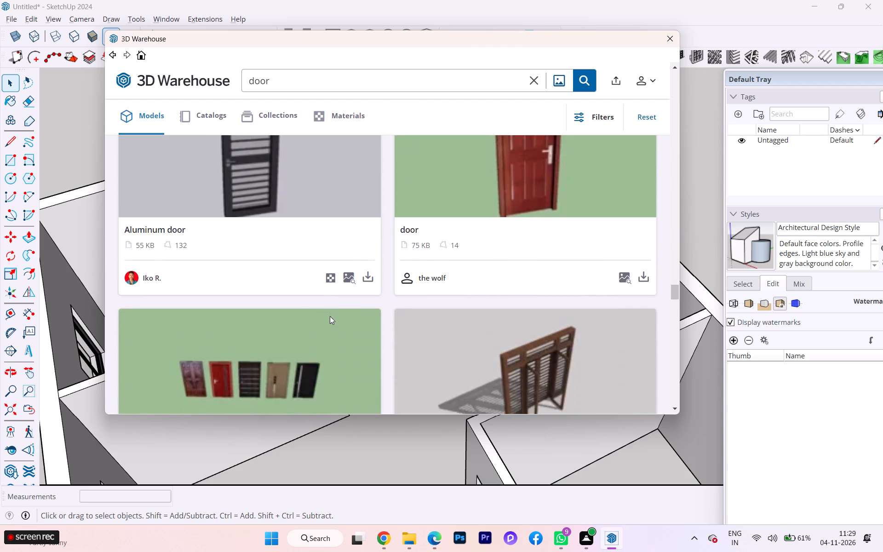
scroll(331, 312, down, 2)
scroll(413, 314, down, 3)
scroll(533, 307, down, 3)
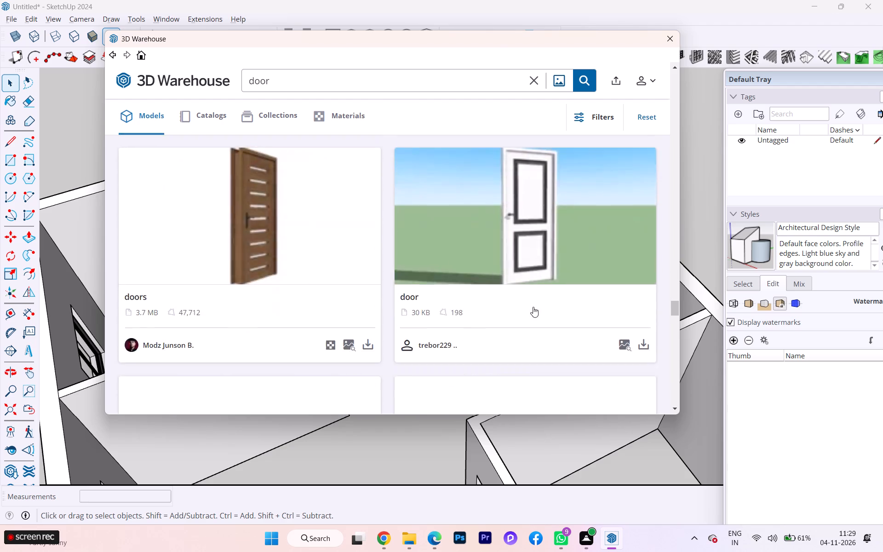
scroll(336, 247, up, 2)
scroll(336, 247, down, 2)
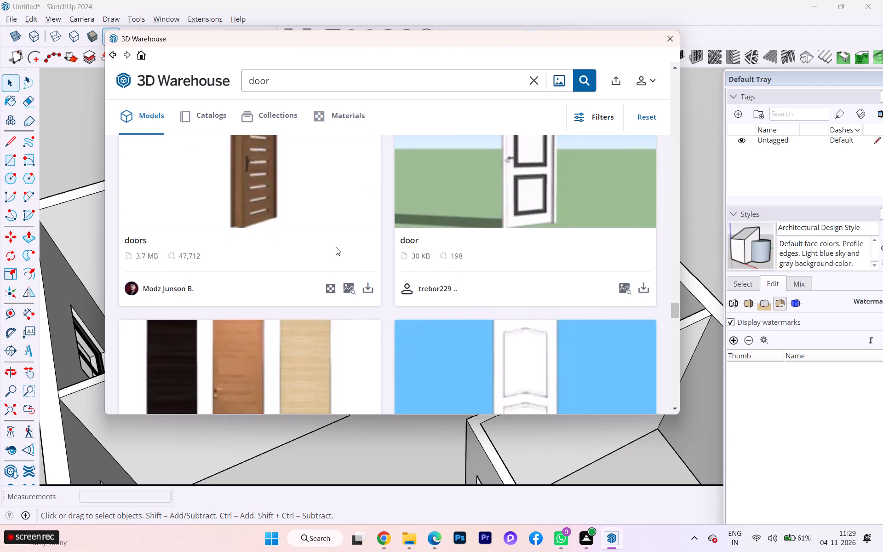
scroll(344, 249, down, 4)
scroll(323, 274, up, 2)
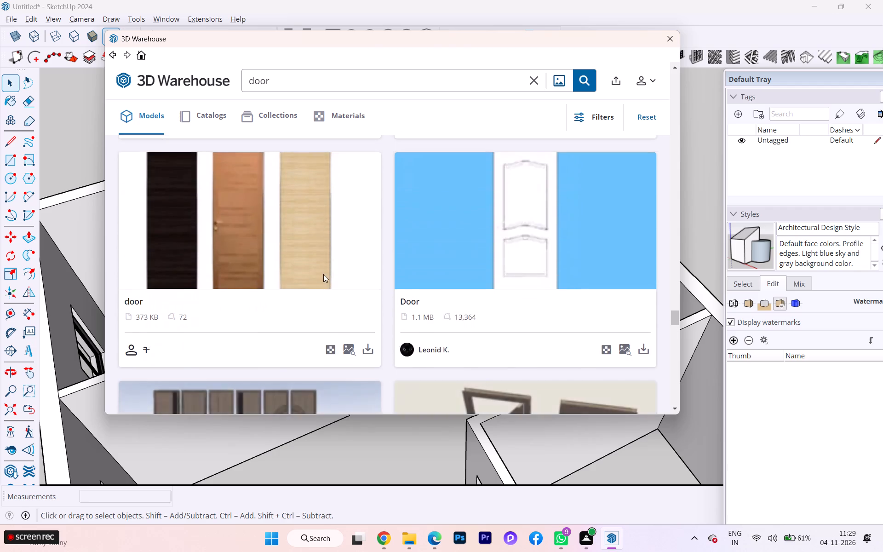
Browse further through the 3D Warehouse "door" models, comparing panelled, plain and glazed designs for the house's door openings.
scroll(323, 274, down, 2)
scroll(323, 273, up, 1)
scroll(323, 273, down, 3)
scroll(378, 276, down, 2)
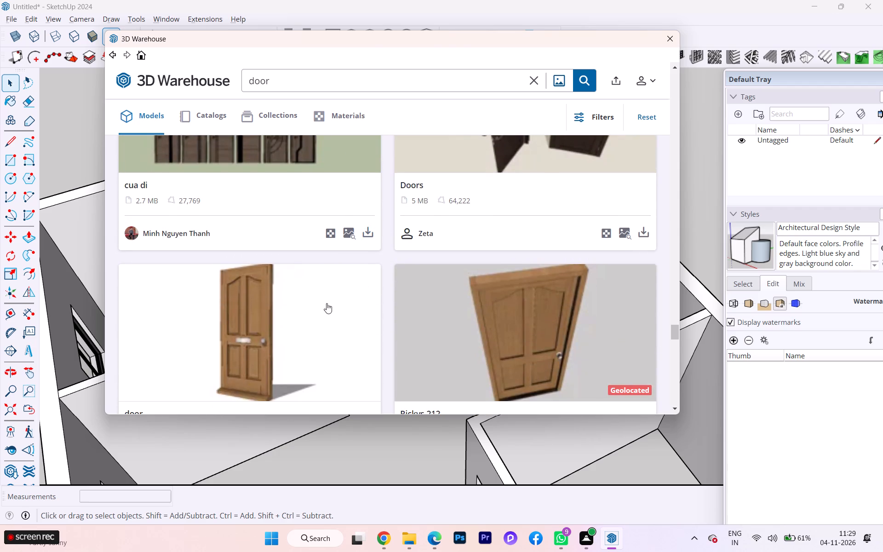
scroll(320, 304, down, 2)
scroll(320, 306, up, 2)
scroll(328, 306, down, 3)
scroll(399, 304, down, 1)
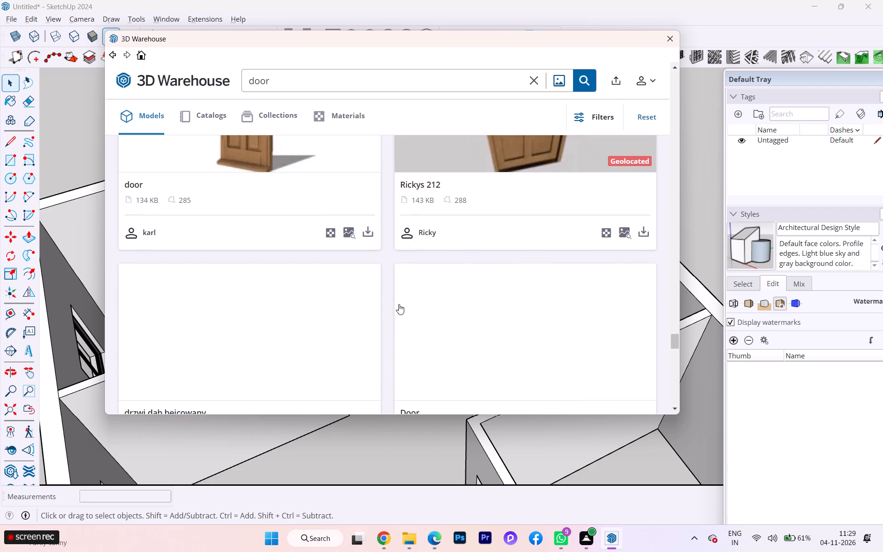
scroll(399, 304, up, 3)
scroll(406, 299, down, 4)
scroll(320, 301, up, 3)
scroll(319, 302, down, 1)
scroll(319, 299, up, 1)
scroll(319, 299, down, 4)
scroll(319, 299, up, 1)
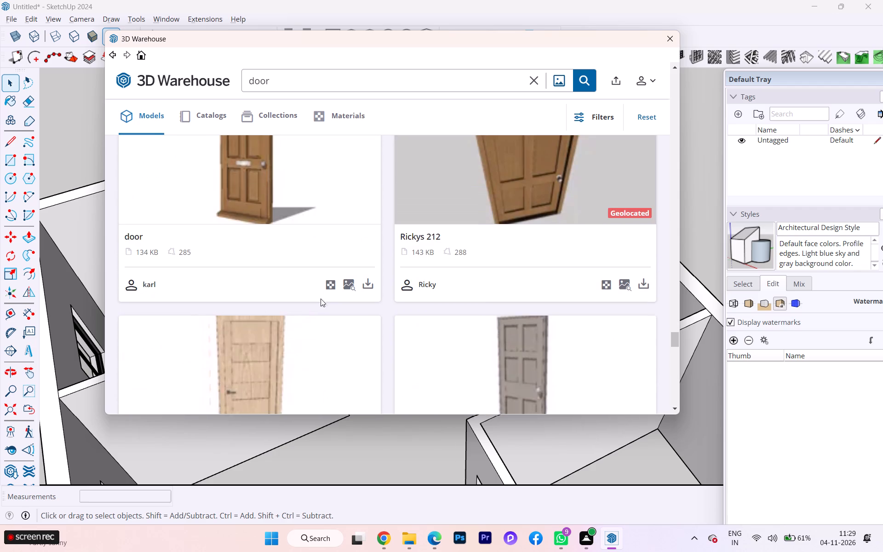
scroll(316, 301, down, 4)
scroll(320, 296, up, 2)
scroll(320, 296, down, 3)
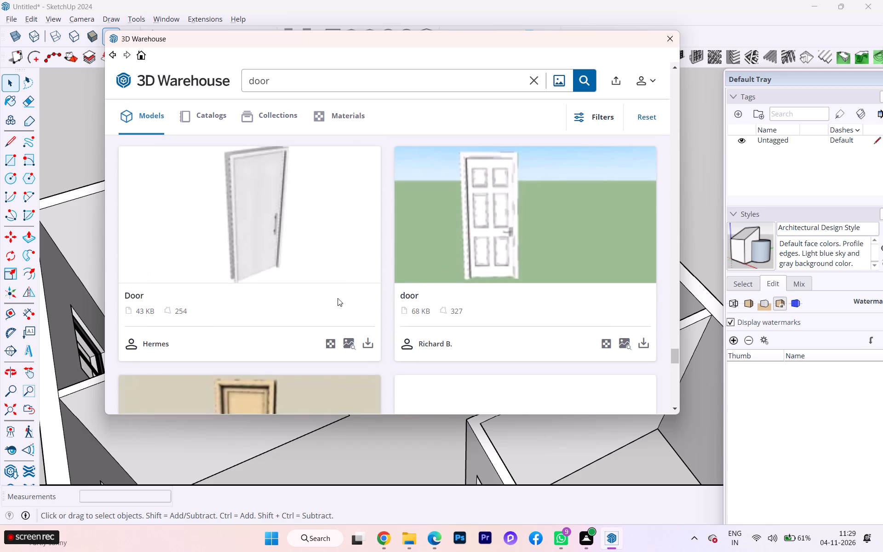
scroll(353, 306, down, 2)
scroll(353, 307, up, 1)
scroll(353, 307, down, 1)
scroll(424, 308, down, 4)
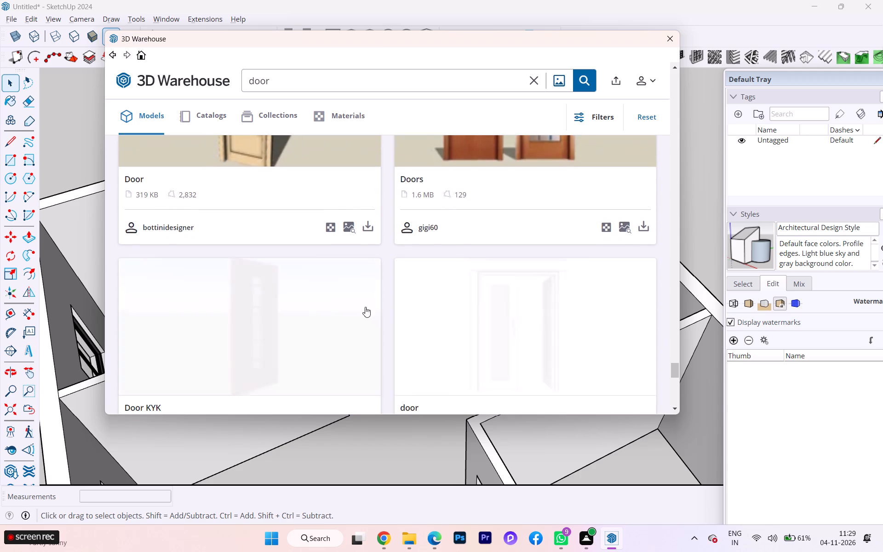
scroll(259, 280, down, 1)
scroll(260, 279, up, 1)
scroll(261, 278, down, 2)
scroll(261, 277, up, 2)
scroll(261, 277, down, 1)
scroll(301, 271, down, 2)
scroll(302, 271, up, 1)
scroll(303, 272, down, 6)
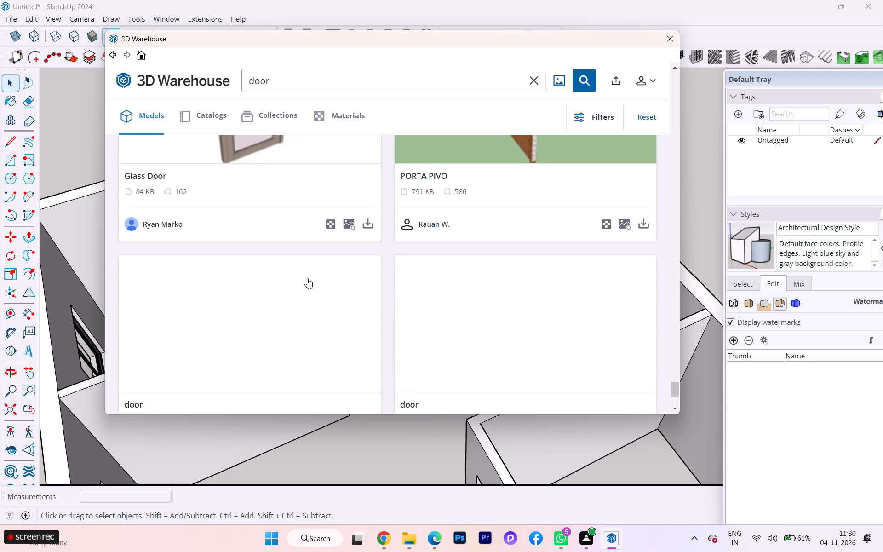
scroll(335, 273, up, 3)
scroll(358, 268, down, 1)
scroll(358, 268, up, 2)
scroll(360, 272, down, 1)
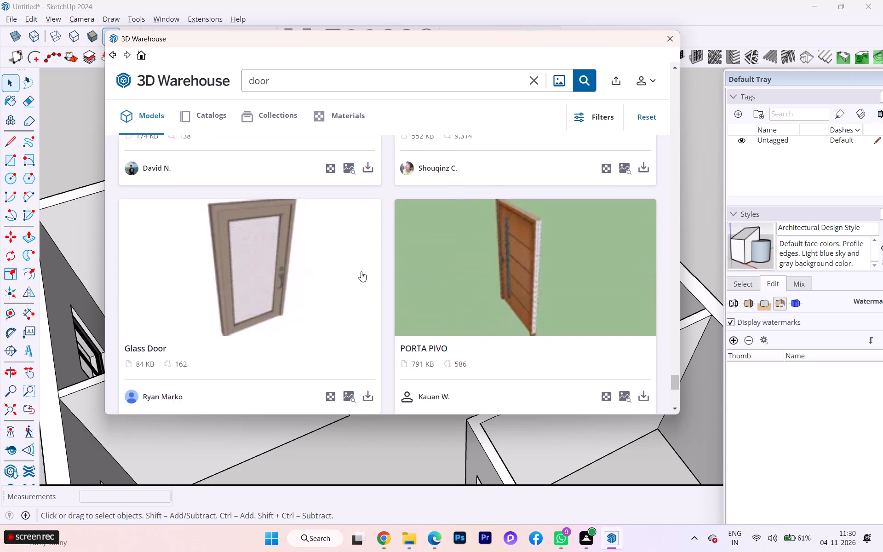
scroll(361, 273, down, 7)
scroll(418, 277, up, 4)
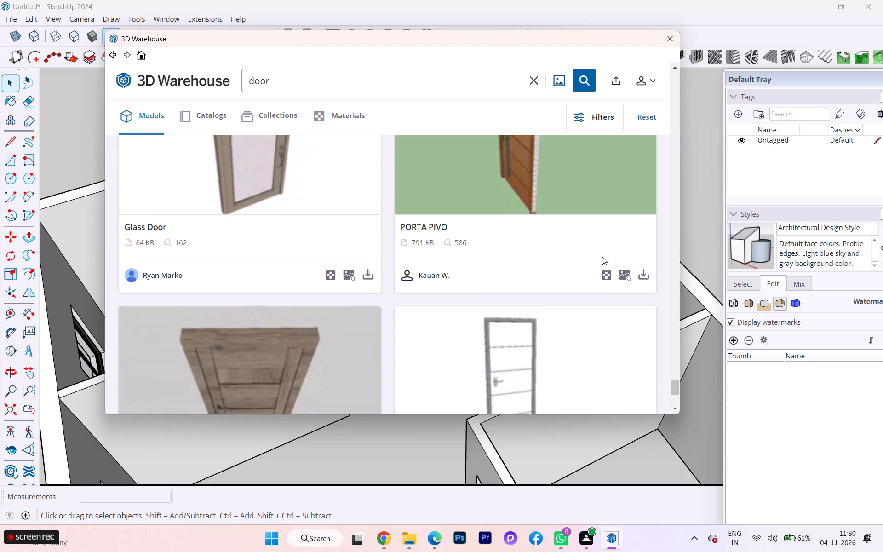
Go back to the beginning of the 3D Warehouse door results, rechecking the earlier models on the way.
drag(674, 385, 664, 155)
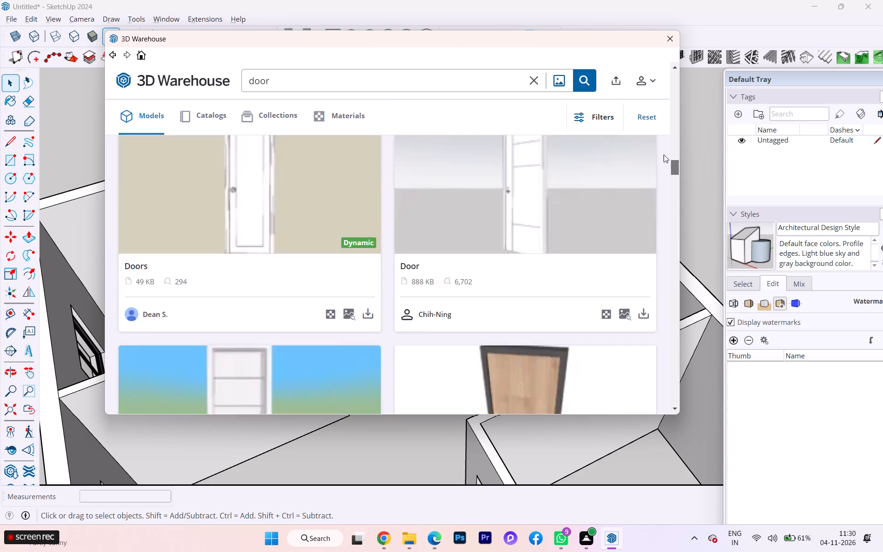
drag(664, 155, 665, 139)
scroll(436, 238, up, 8)
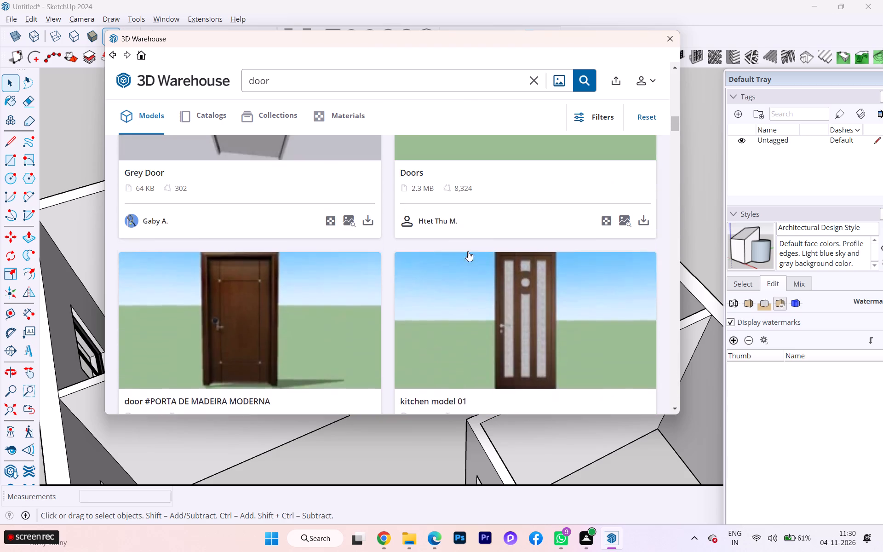
scroll(466, 255, up, 2)
scroll(509, 254, up, 2)
scroll(502, 259, down, 1)
scroll(470, 262, up, 5)
scroll(461, 269, down, 1)
scroll(461, 268, up, 1)
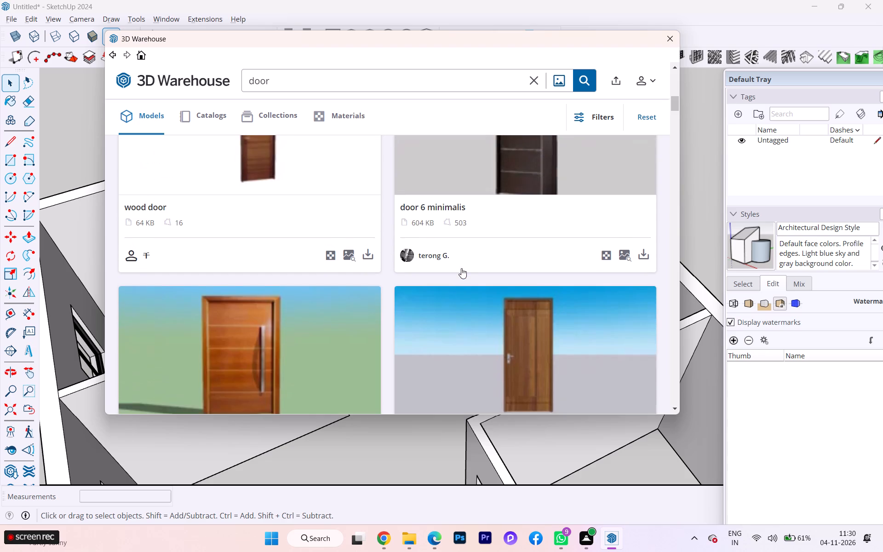
scroll(461, 268, up, 9)
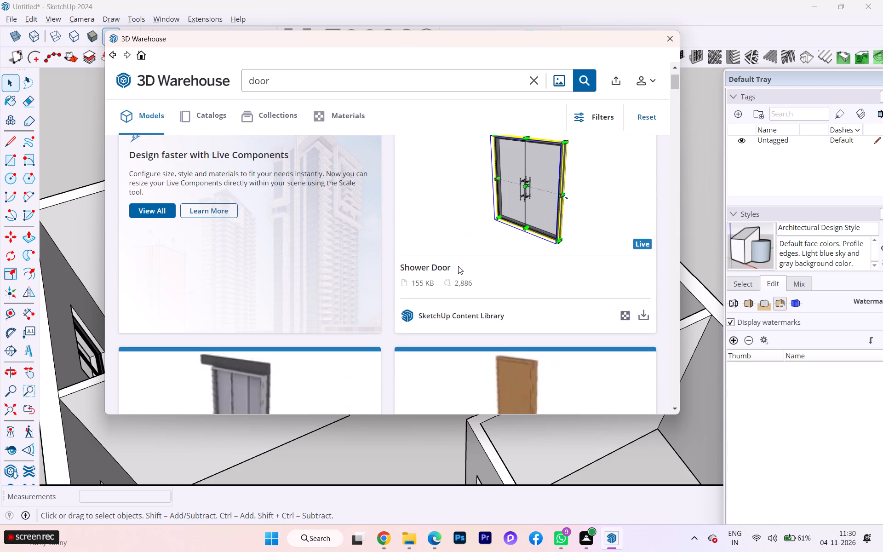
Review the 3D Warehouse door models again from the first results, comparing designs to choose one for the house's empty door openings.
scroll(458, 266, down, 1)
scroll(458, 266, up, 1)
scroll(458, 266, down, 4)
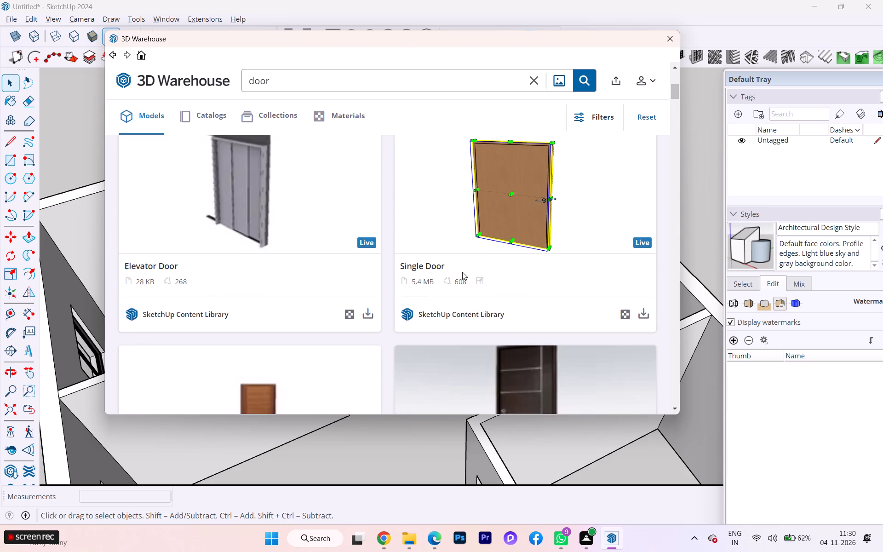
scroll(462, 272, down, 1)
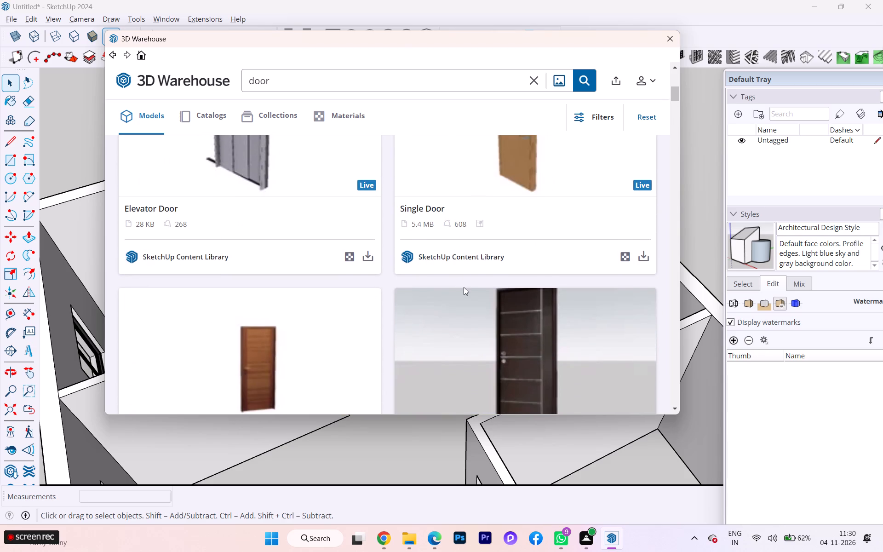
scroll(464, 288, down, 4)
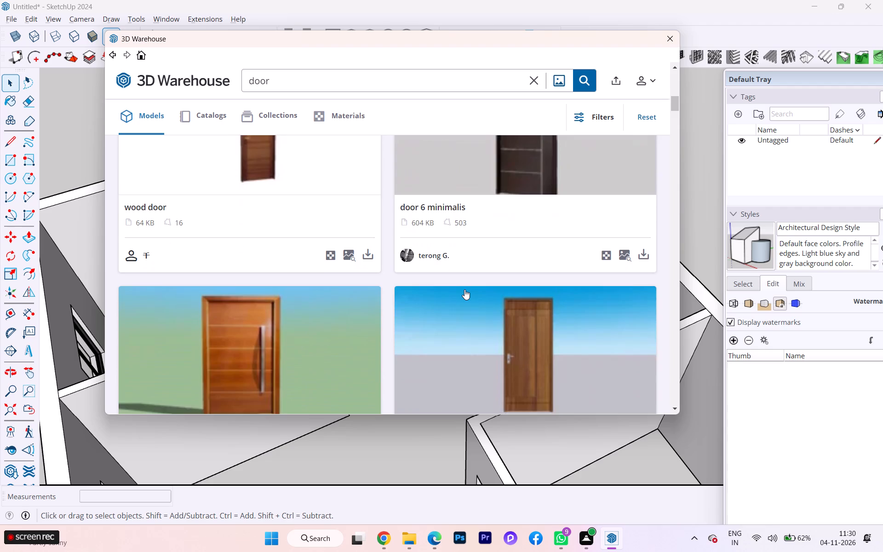
scroll(464, 289, down, 4)
scroll(463, 289, up, 1)
scroll(462, 285, down, 3)
scroll(463, 283, up, 1)
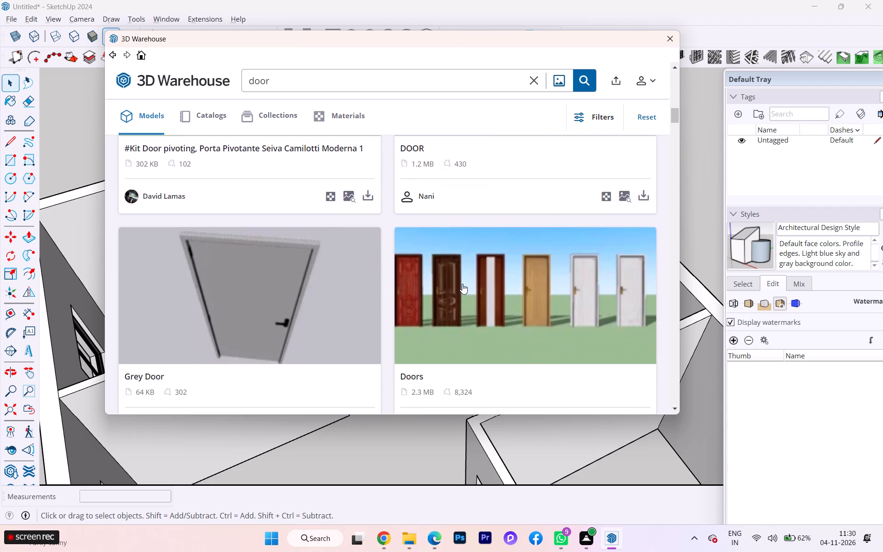
scroll(462, 284, down, 2)
scroll(462, 284, up, 1)
scroll(460, 282, down, 4)
scroll(459, 286, up, 1)
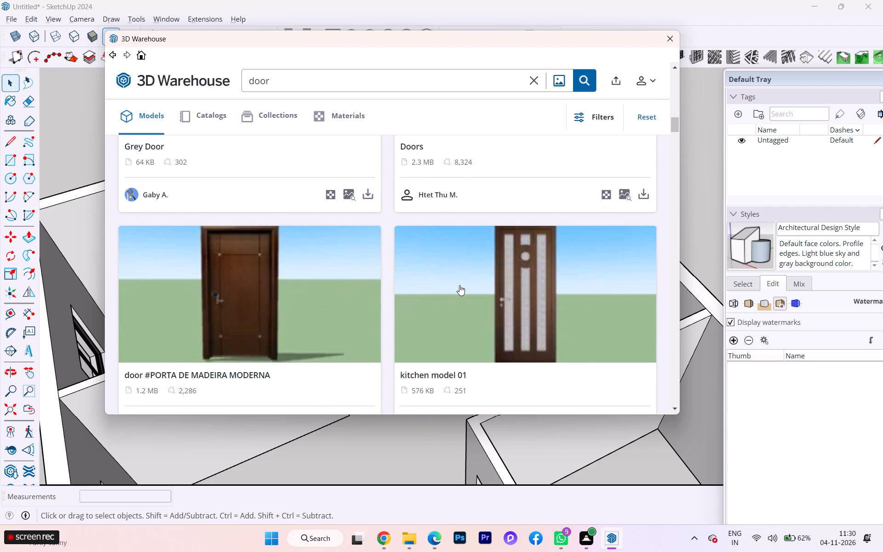
scroll(459, 286, down, 2)
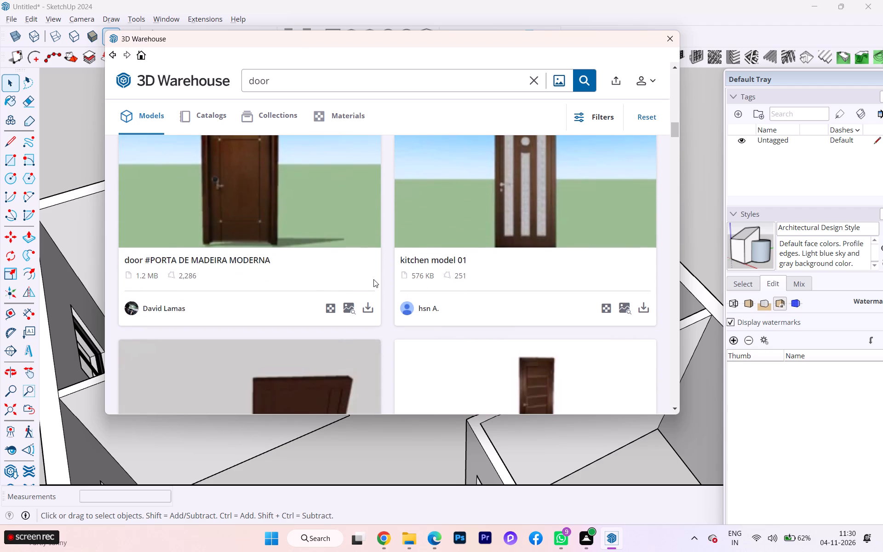
scroll(373, 279, down, 2)
scroll(373, 279, up, 3)
scroll(373, 279, down, 4)
scroll(373, 279, up, 1)
scroll(373, 279, down, 2)
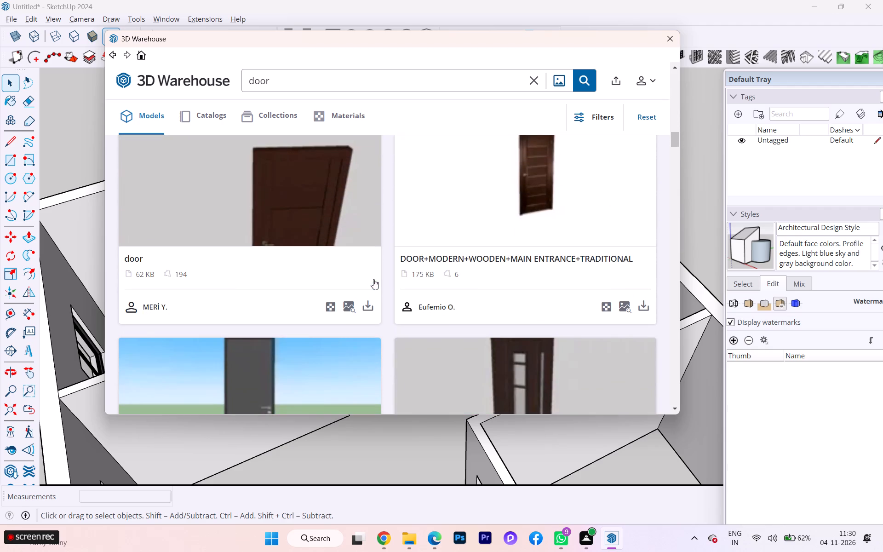
scroll(373, 279, down, 2)
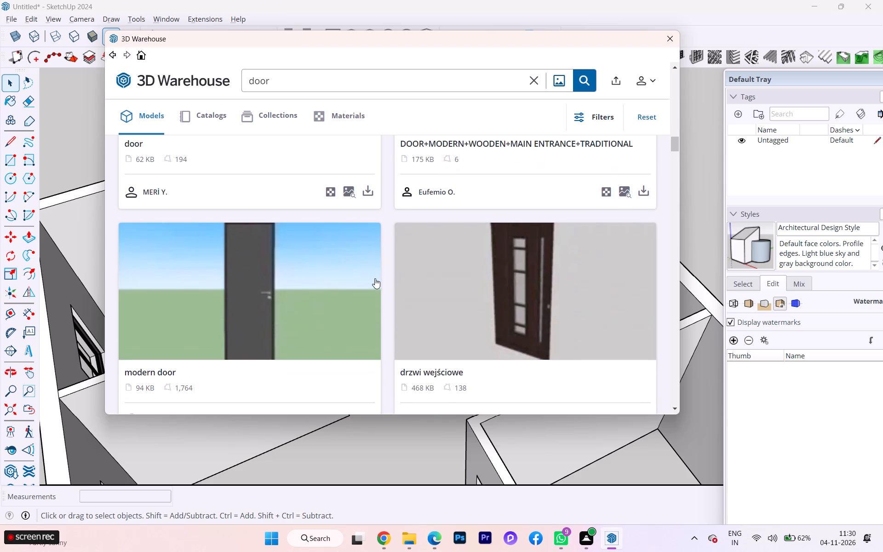
scroll(375, 278, down, 4)
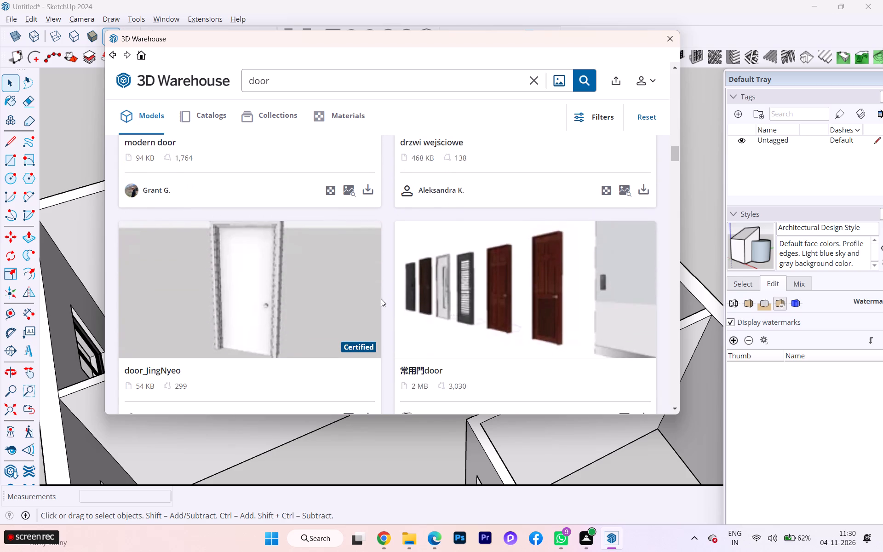
scroll(492, 336, down, 2)
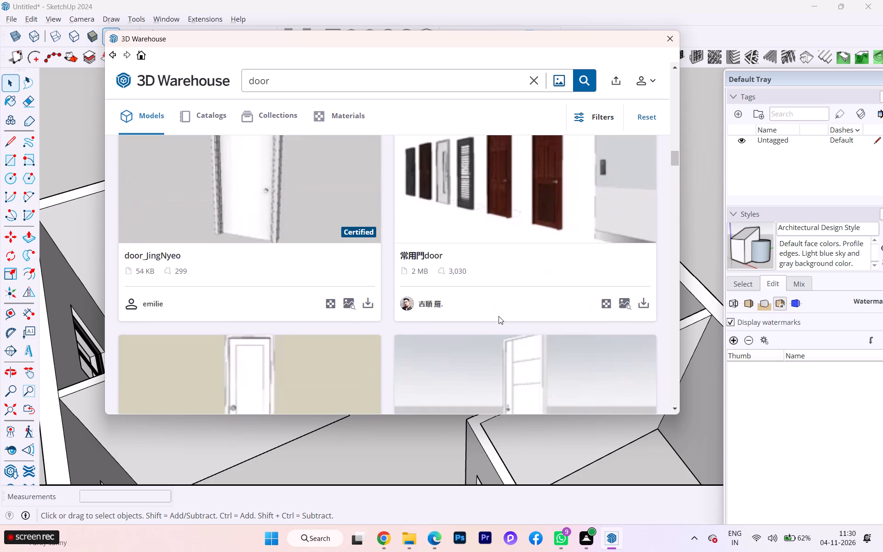
scroll(501, 314, down, 3)
scroll(501, 318, up, 2)
scroll(477, 339, down, 2)
scroll(477, 339, up, 1)
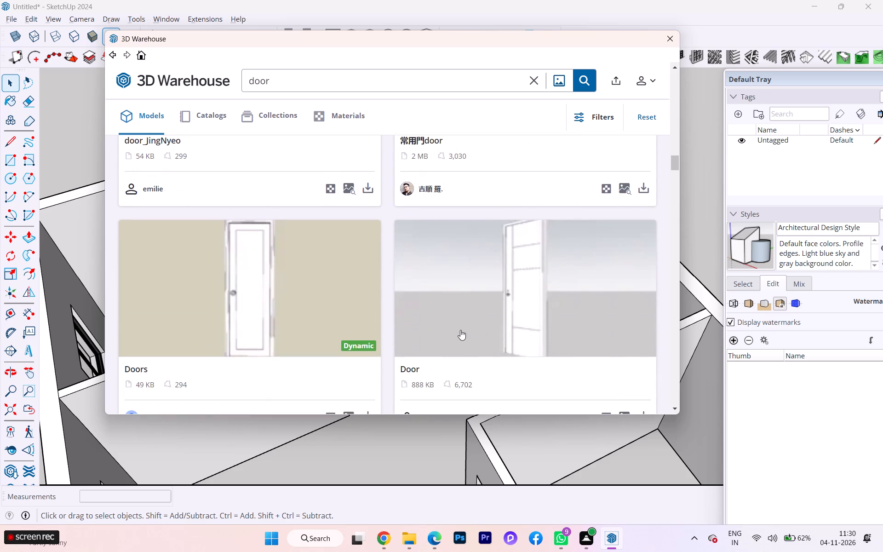
scroll(460, 329, down, 5)
scroll(367, 323, down, 1)
scroll(367, 323, up, 1)
scroll(370, 322, down, 1)
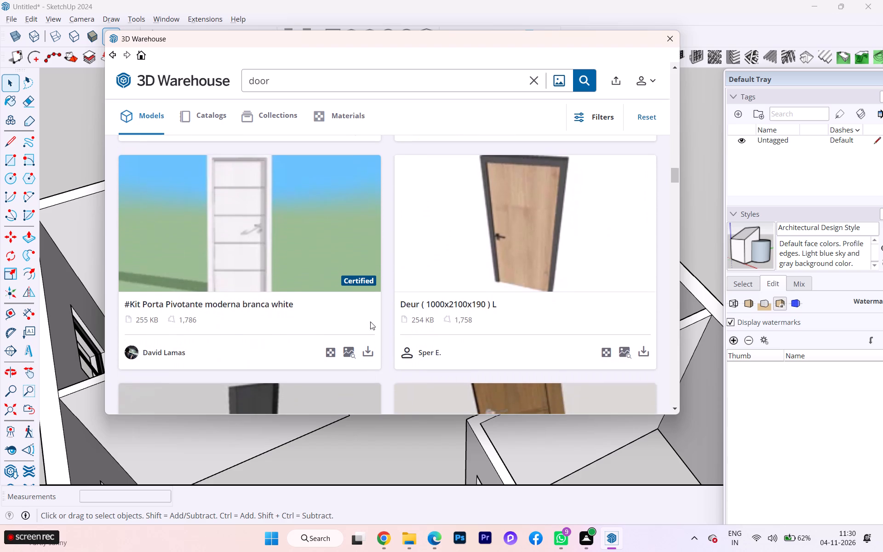
scroll(370, 322, down, 2)
scroll(453, 314, up, 3)
scroll(452, 328, down, 3)
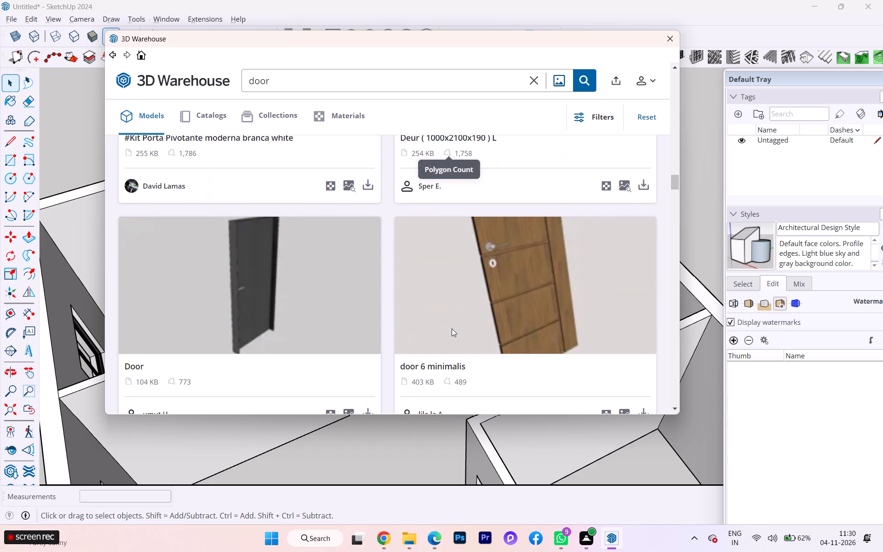
scroll(452, 332, down, 5)
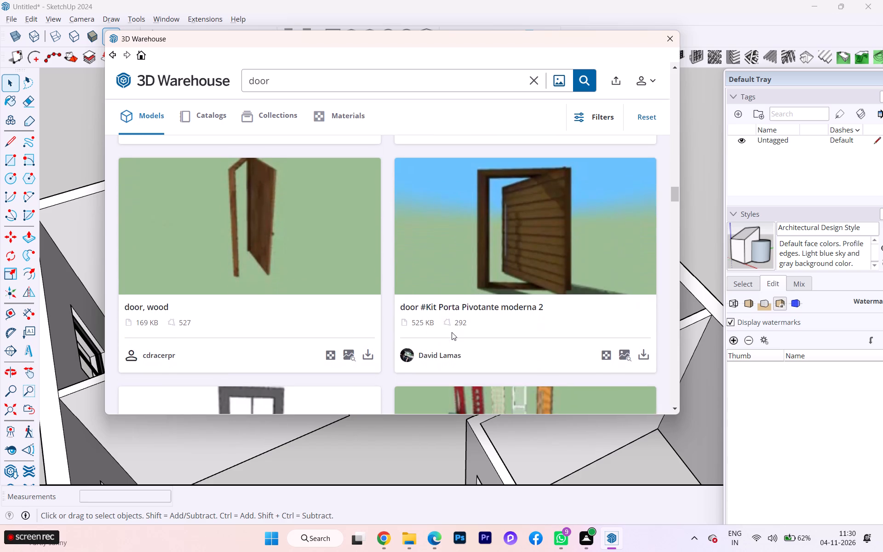
scroll(452, 332, down, 5)
scroll(452, 331, up, 1)
scroll(452, 331, down, 1)
scroll(450, 328, up, 3)
scroll(446, 329, down, 1)
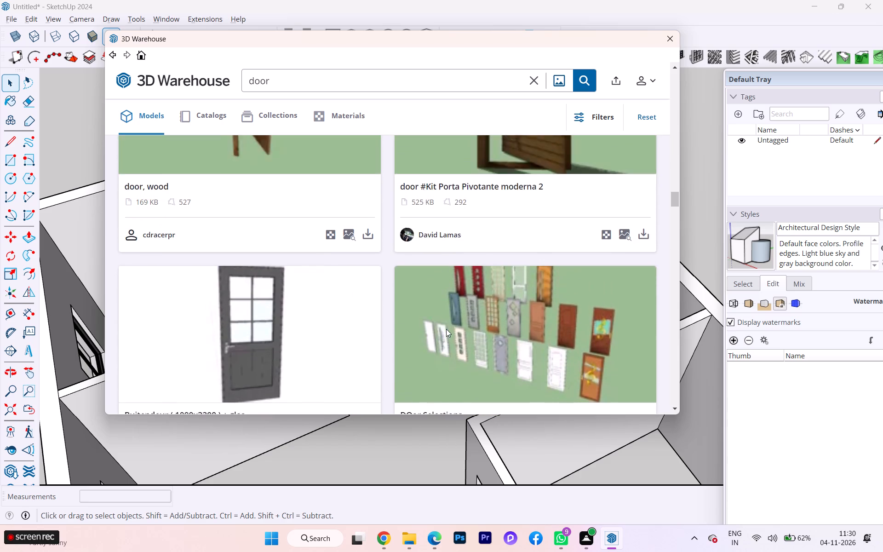
scroll(446, 329, up, 1)
scroll(446, 329, down, 1)
scroll(579, 293, up, 1)
scroll(518, 304, down, 2)
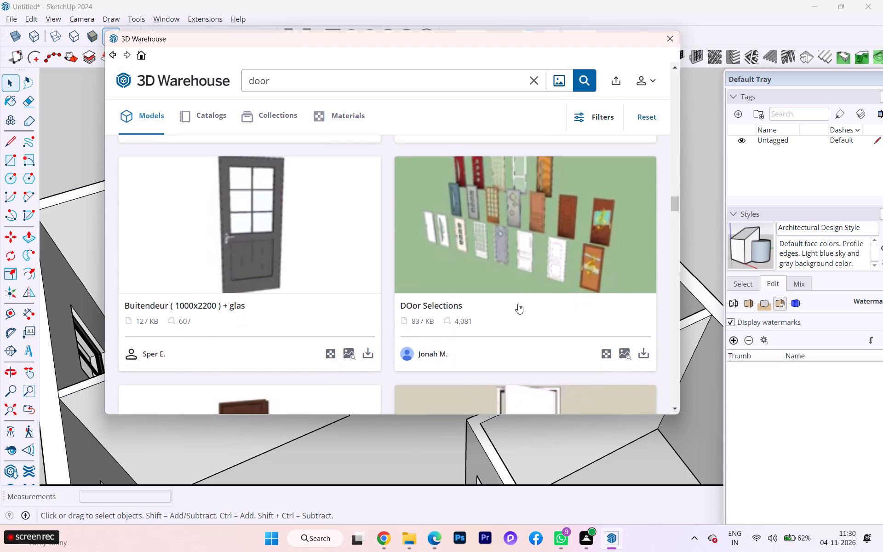
scroll(518, 304, down, 1)
scroll(518, 304, up, 3)
scroll(515, 301, down, 2)
scroll(376, 347, down, 2)
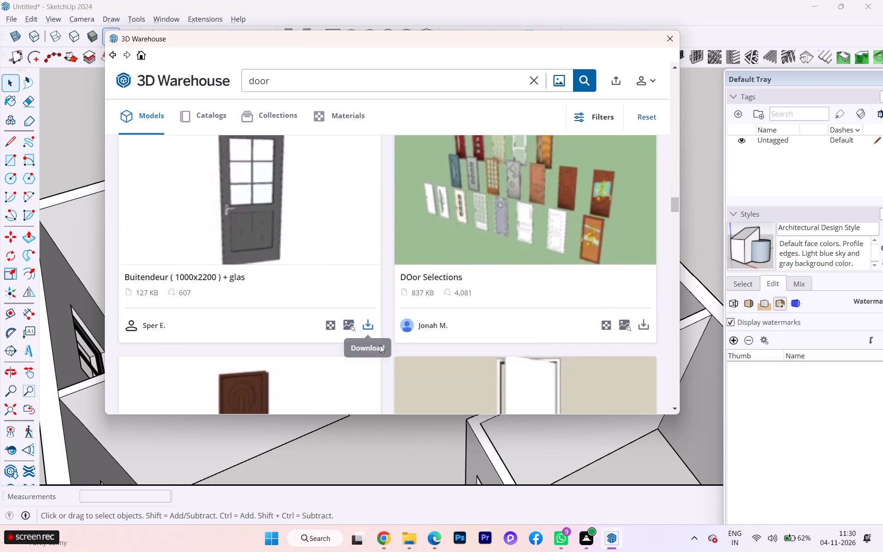
scroll(380, 345, down, 3)
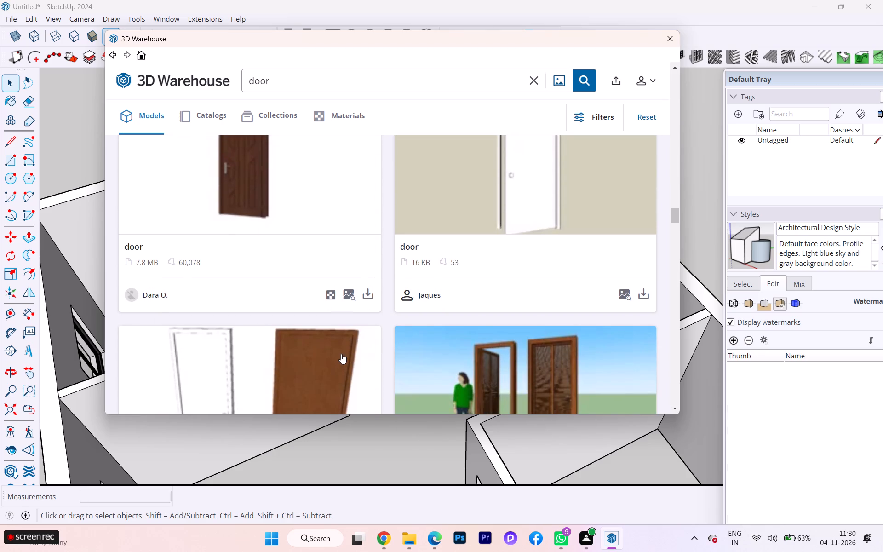
scroll(340, 354, up, 1)
scroll(340, 354, down, 3)
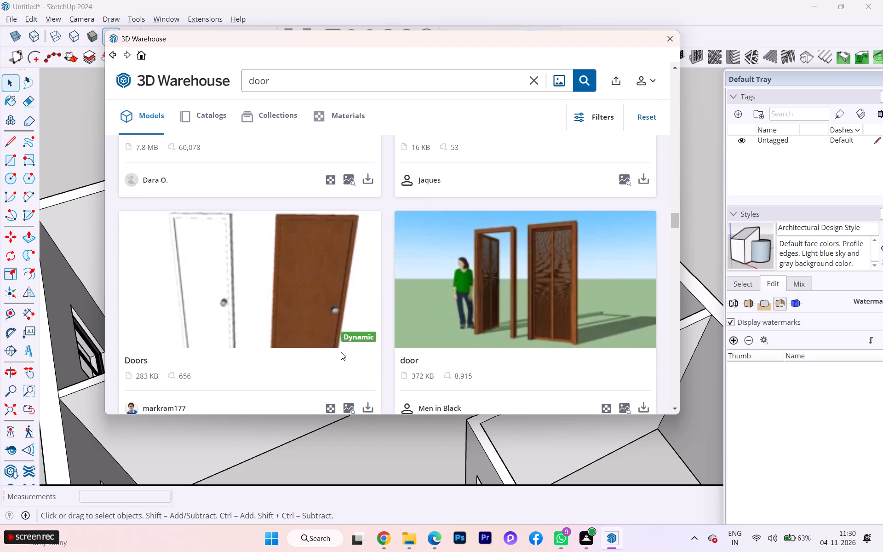
scroll(412, 345, down, 1)
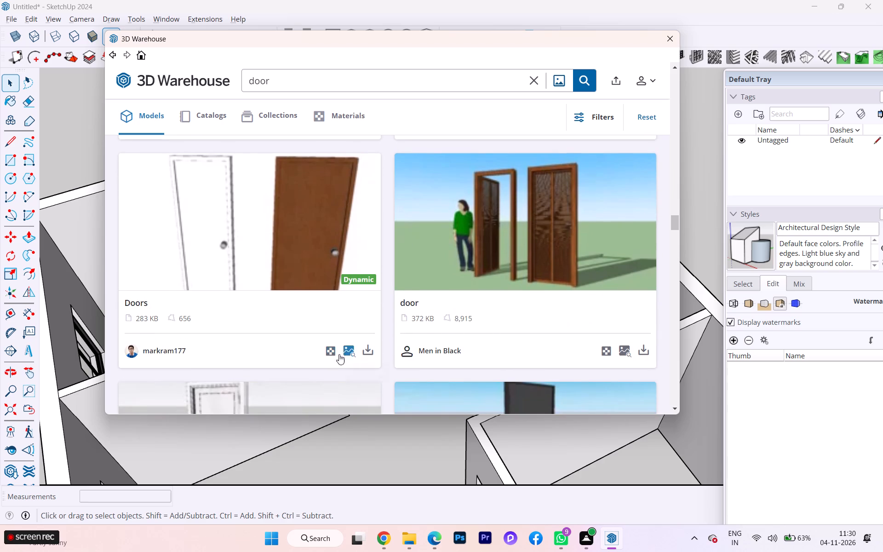
scroll(328, 357, down, 4)
scroll(321, 353, up, 1)
scroll(318, 348, down, 2)
scroll(338, 330, up, 1)
scroll(338, 330, down, 3)
scroll(341, 328, up, 1)
scroll(341, 328, down, 2)
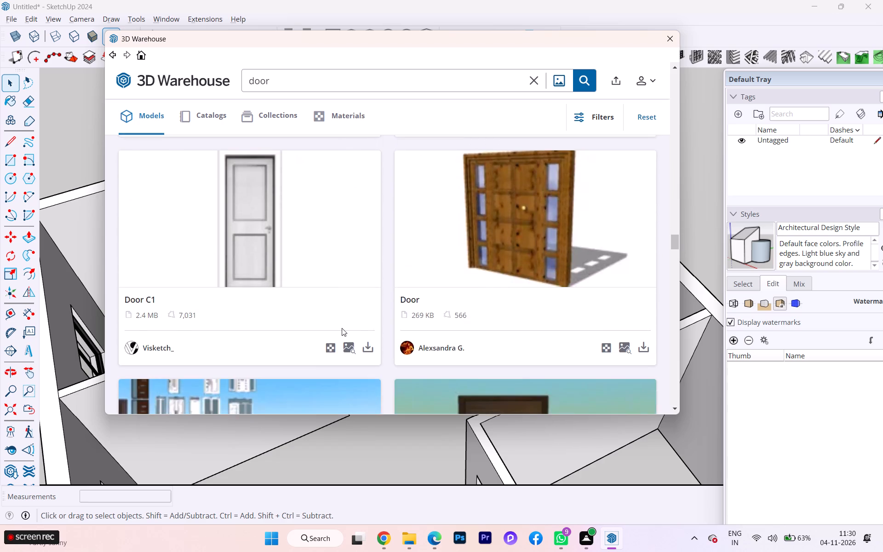
scroll(342, 328, down, 5)
scroll(390, 309, down, 2)
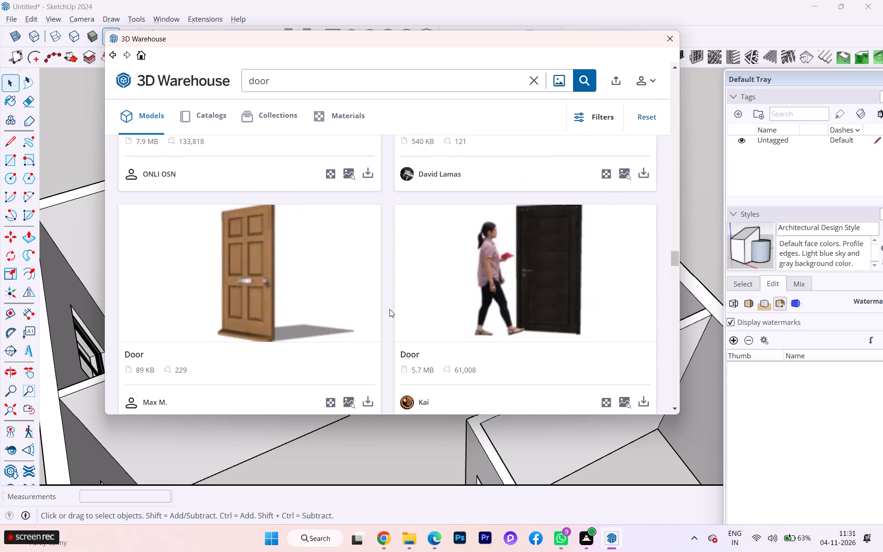
Browse the remaining 3D Warehouse "door" models to the end of the loaded results, comparing single doors and door sets for the house's openings.
scroll(390, 309, down, 1)
scroll(390, 309, up, 1)
scroll(390, 309, down, 6)
scroll(388, 310, up, 1)
scroll(388, 311, down, 7)
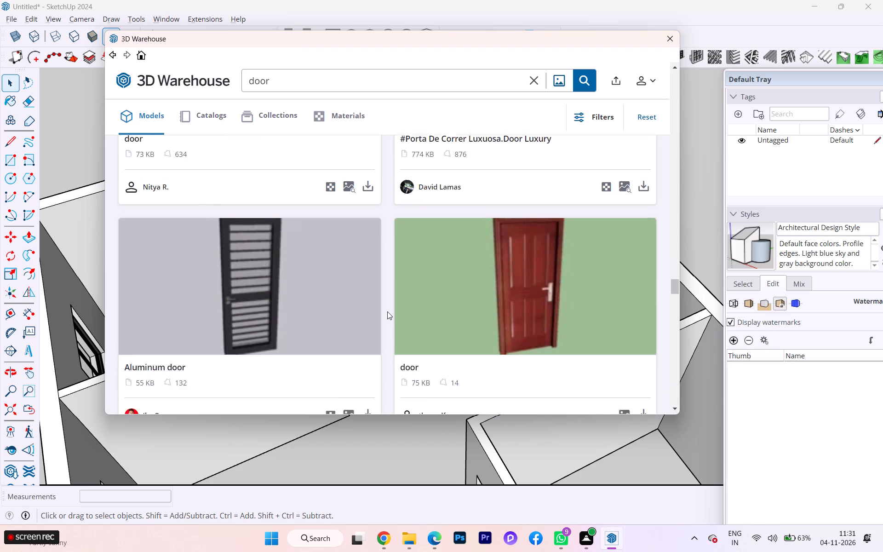
scroll(388, 310, down, 3)
scroll(389, 310, up, 1)
scroll(411, 311, down, 3)
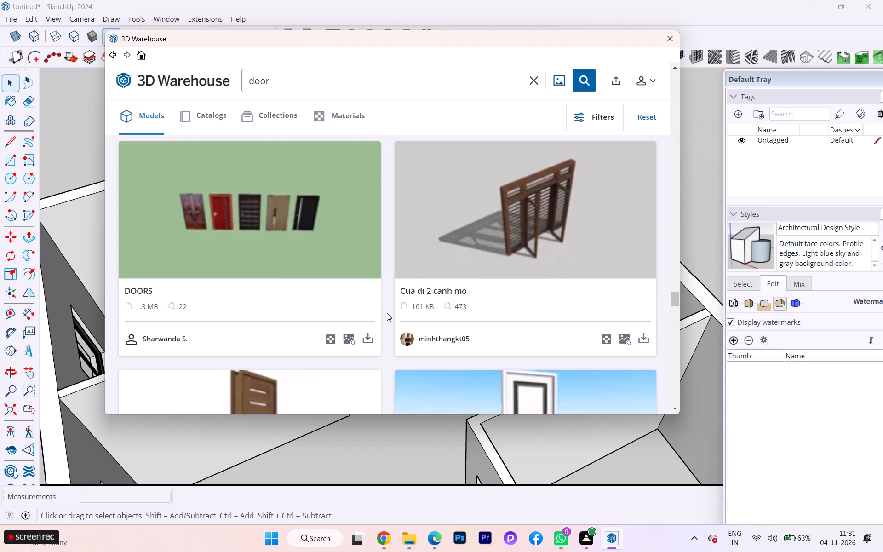
scroll(337, 324, down, 3)
scroll(403, 322, down, 2)
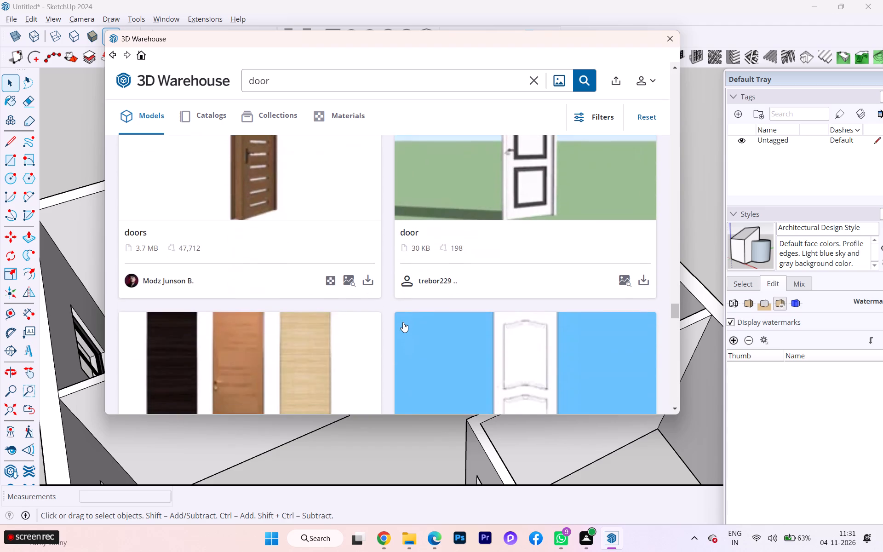
scroll(403, 322, down, 5)
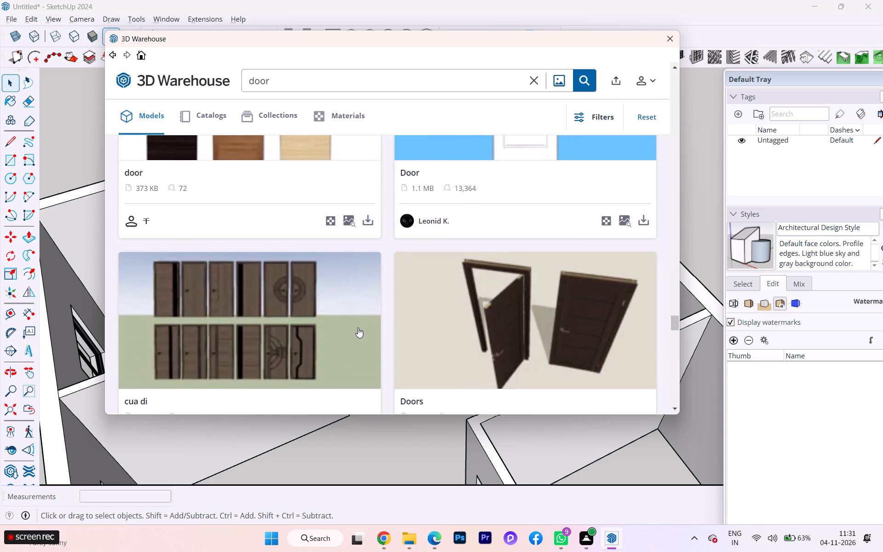
scroll(359, 327, down, 3)
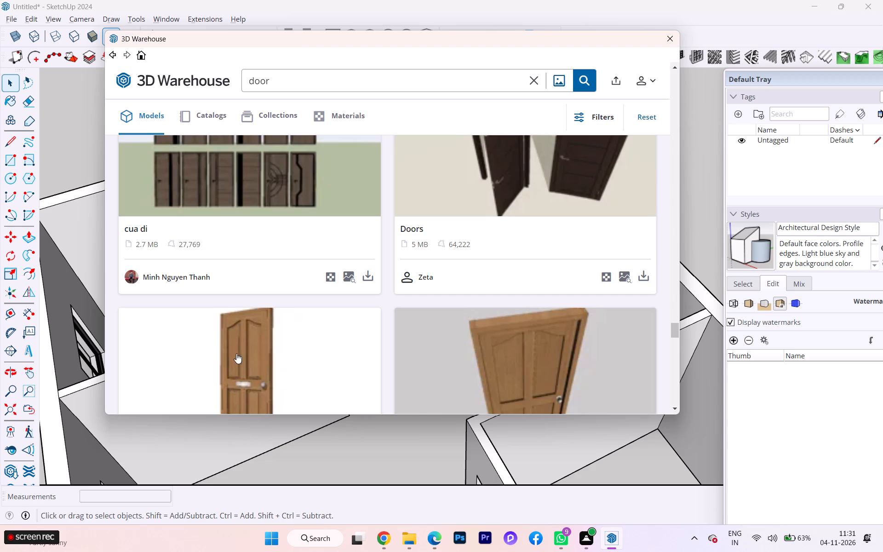
scroll(289, 294, up, 1)
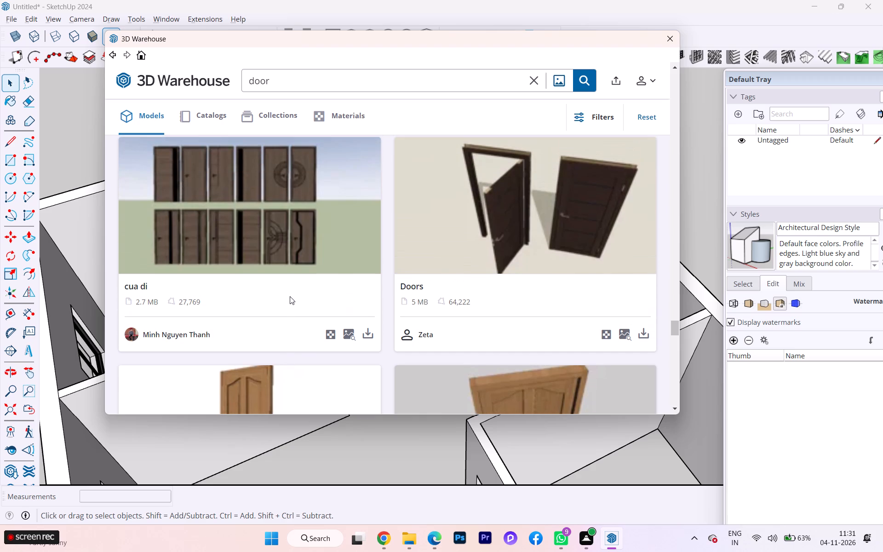
scroll(297, 296, down, 1)
scroll(301, 296, up, 2)
scroll(307, 296, down, 1)
scroll(363, 302, down, 2)
scroll(363, 302, up, 2)
scroll(364, 303, down, 2)
scroll(445, 316, down, 4)
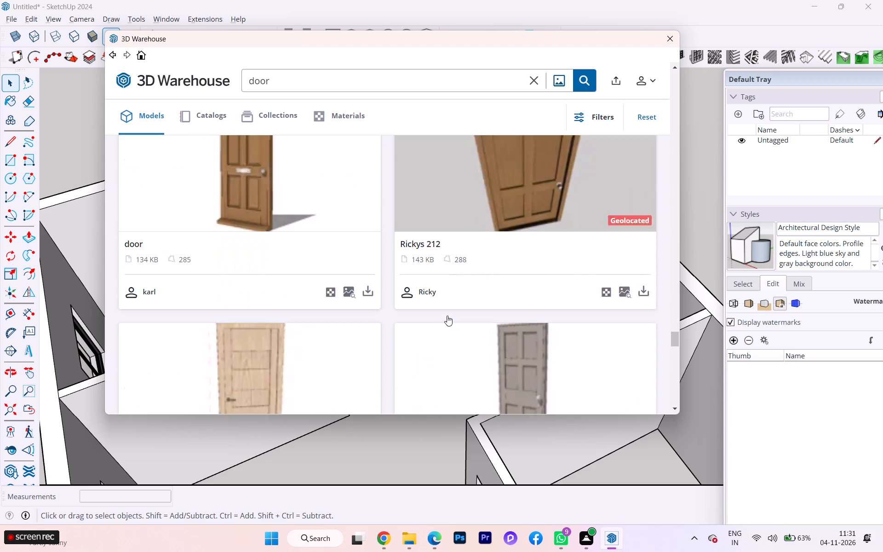
scroll(493, 317, up, 2)
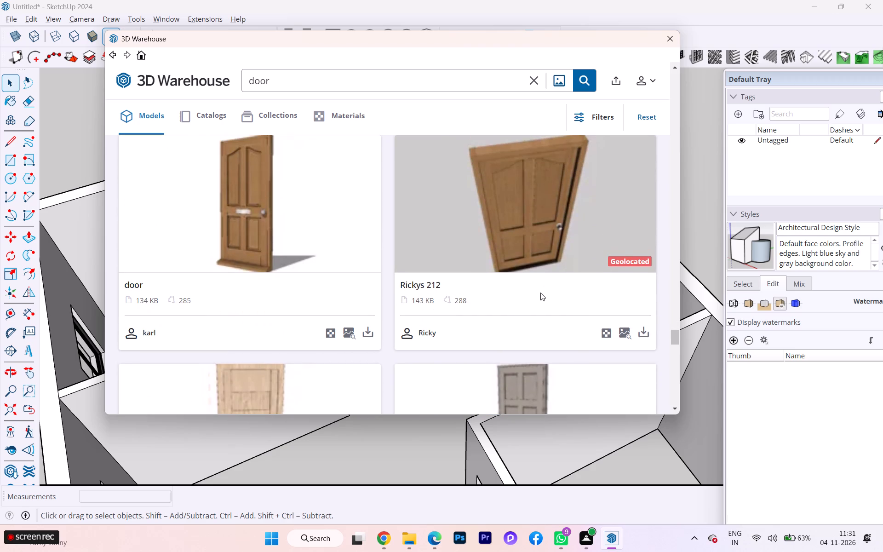
scroll(476, 310, down, 2)
scroll(344, 292, down, 1)
scroll(344, 292, up, 2)
scroll(364, 303, down, 2)
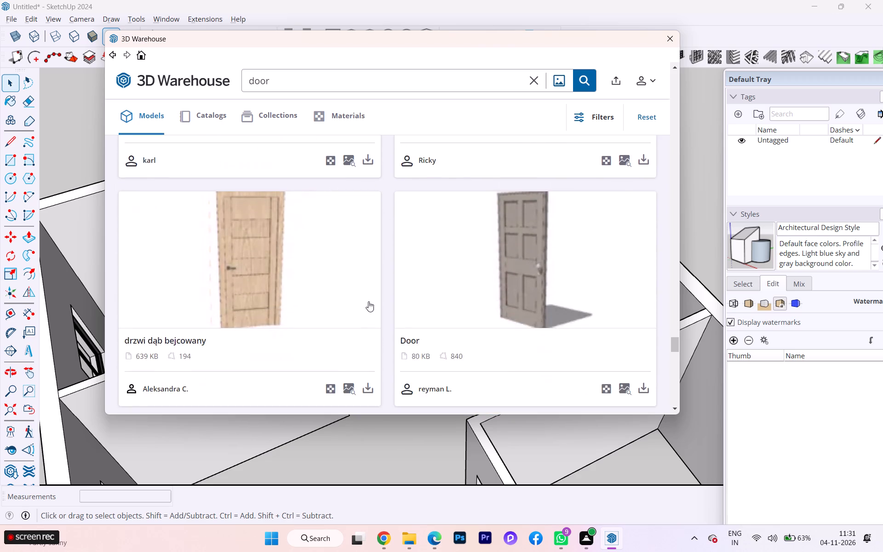
scroll(368, 301, down, 9)
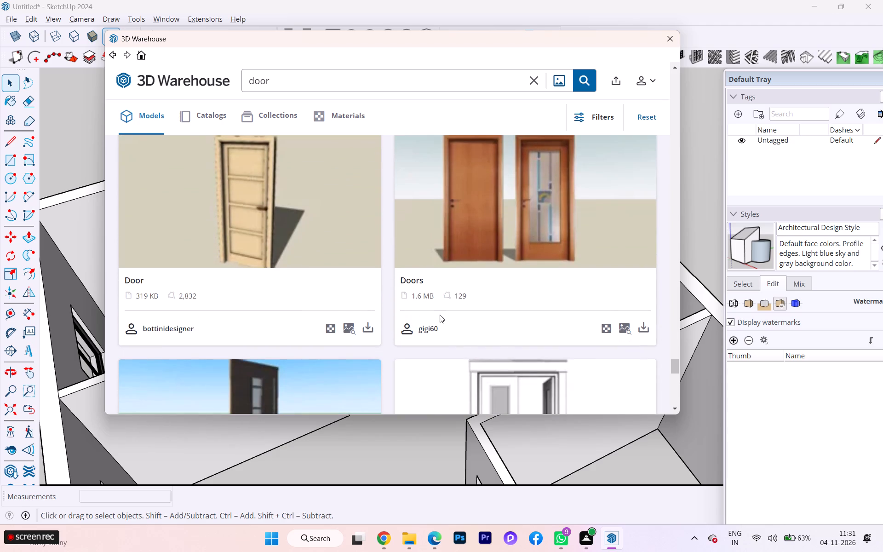
scroll(477, 314, down, 1)
scroll(367, 316, down, 4)
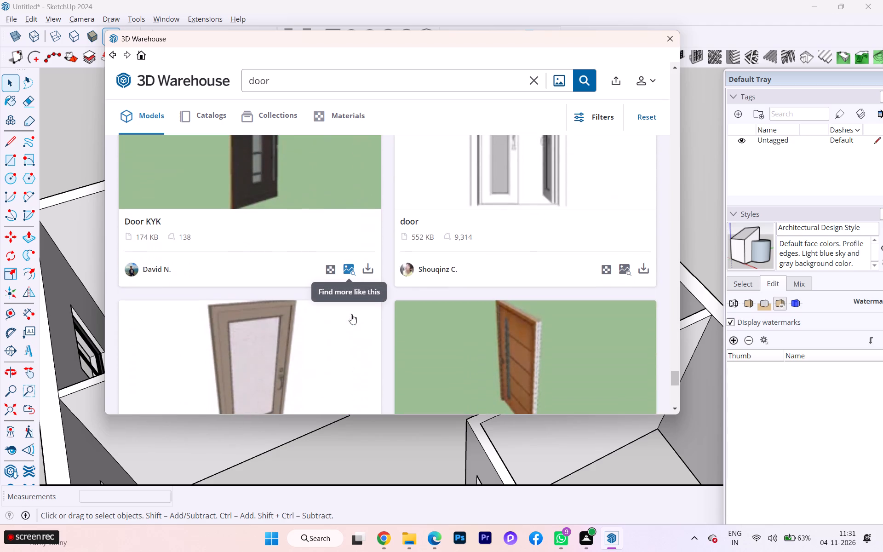
scroll(478, 310, down, 1)
scroll(478, 310, up, 1)
scroll(478, 310, down, 1)
scroll(478, 310, up, 2)
scroll(478, 310, down, 1)
scroll(478, 310, up, 2)
scroll(474, 310, down, 4)
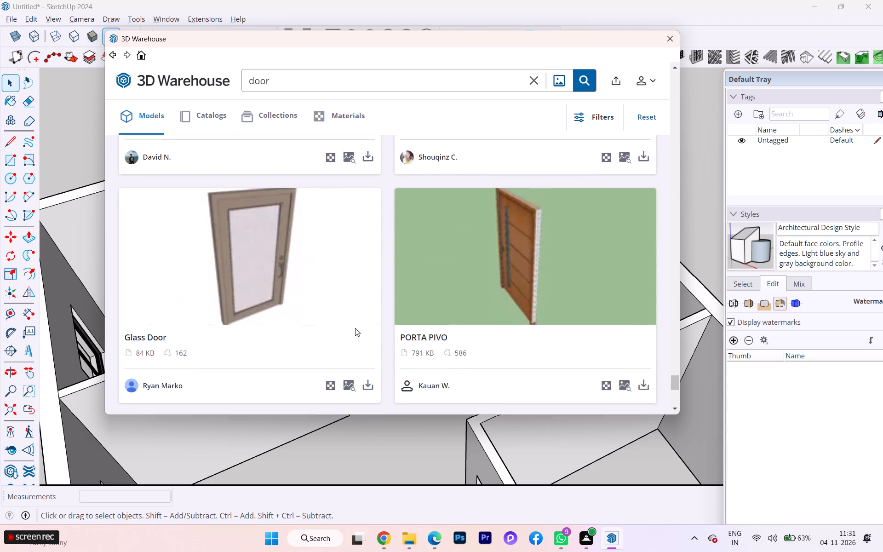
scroll(334, 331, down, 5)
scroll(338, 329, up, 3)
scroll(338, 329, down, 2)
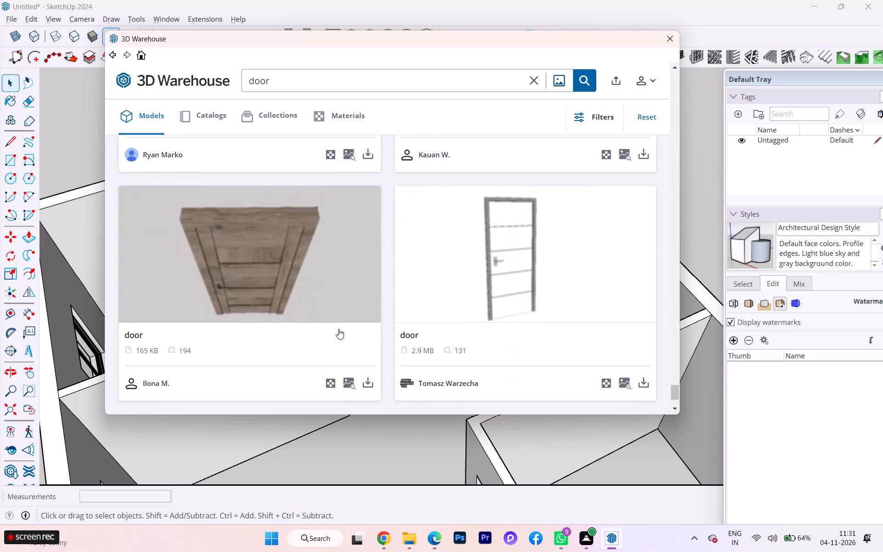
scroll(384, 328, down, 5)
scroll(664, 280, up, 1)
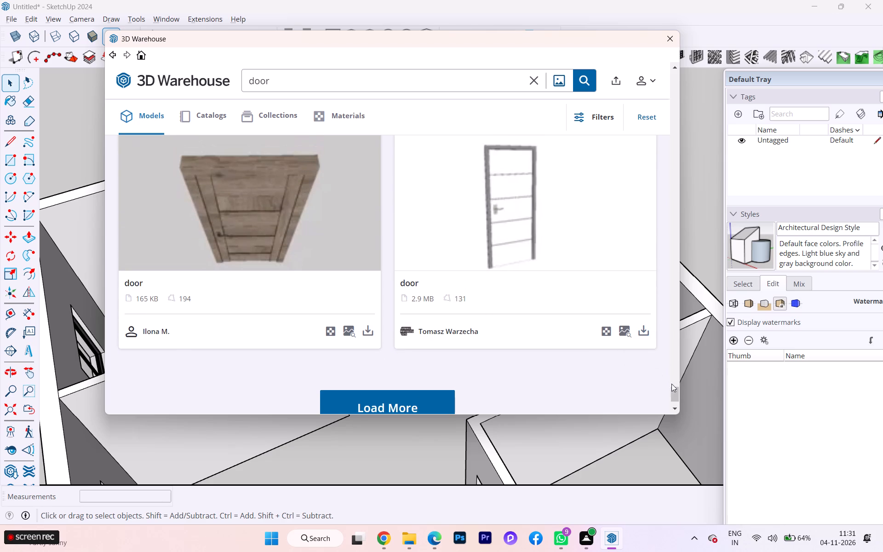
Return to the early 3D Warehouse "door" results and recheck the single doors and multi-door sets to choose one to import.
drag(676, 392, 660, 102)
scroll(511, 187, up, 2)
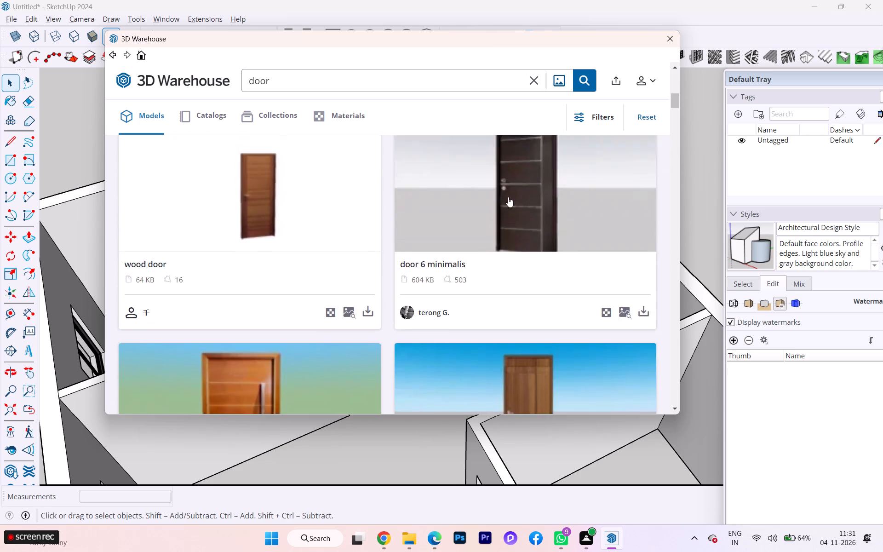
scroll(508, 197, up, 1)
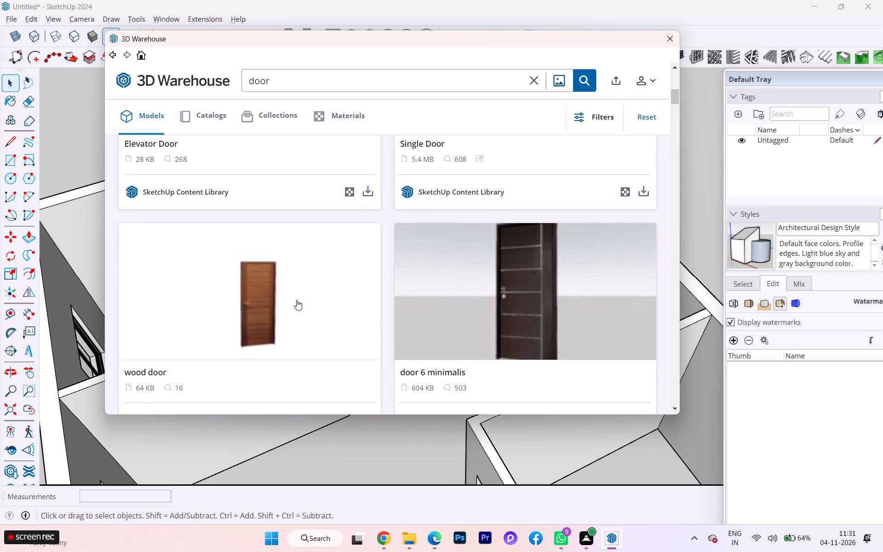
scroll(328, 293, up, 1)
scroll(332, 291, down, 1)
scroll(333, 291, up, 1)
scroll(333, 291, down, 1)
scroll(333, 291, up, 2)
scroll(520, 272, up, 2)
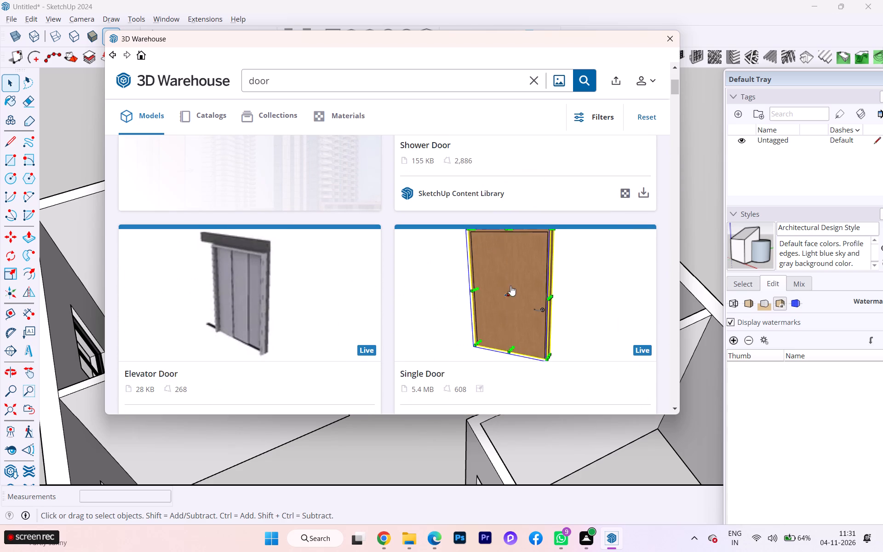
scroll(513, 288, down, 2)
scroll(497, 276, up, 5)
scroll(498, 271, down, 2)
scroll(536, 327, down, 3)
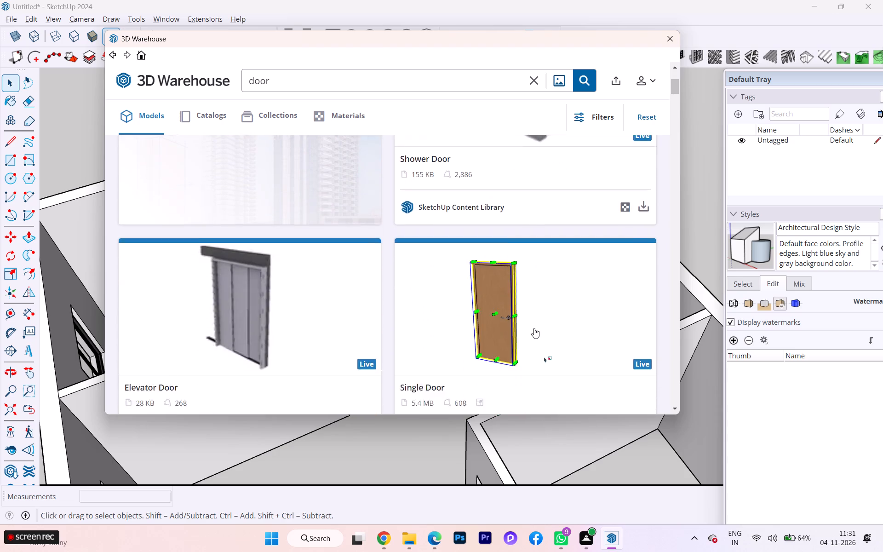
scroll(534, 328, down, 4)
scroll(530, 326, up, 2)
scroll(530, 326, down, 5)
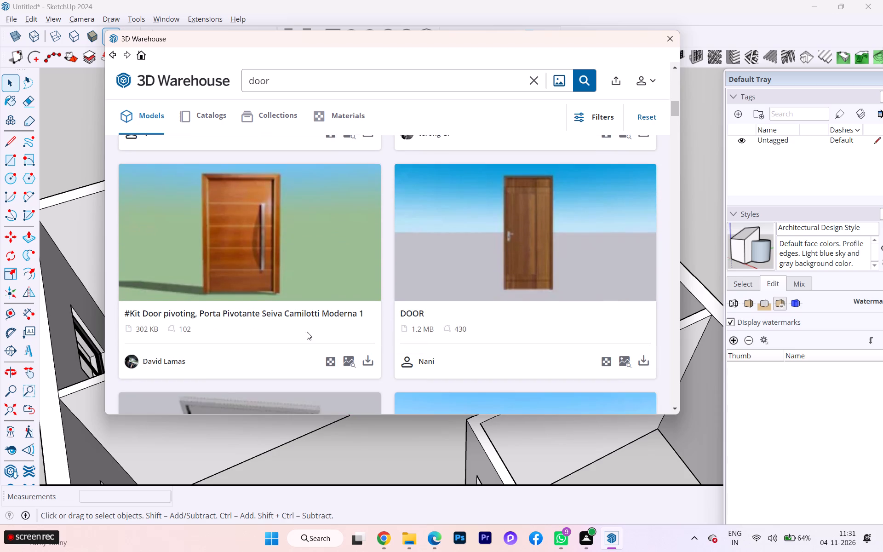
scroll(306, 332, down, 1)
scroll(495, 328, down, 2)
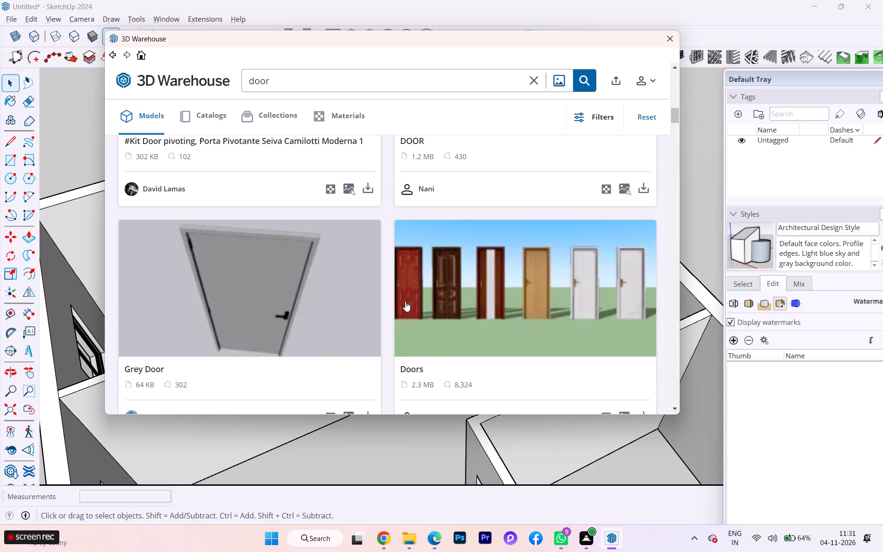
scroll(483, 301, down, 6)
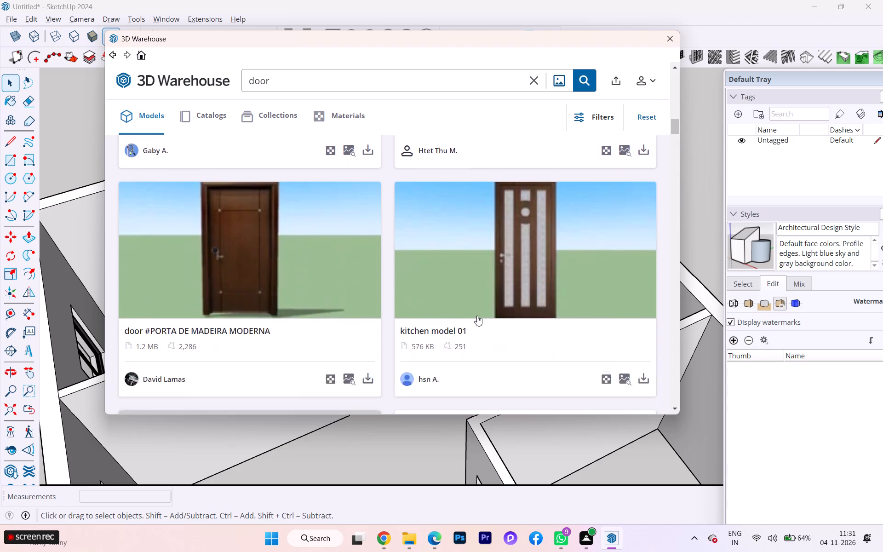
scroll(482, 310, down, 4)
scroll(497, 316, up, 1)
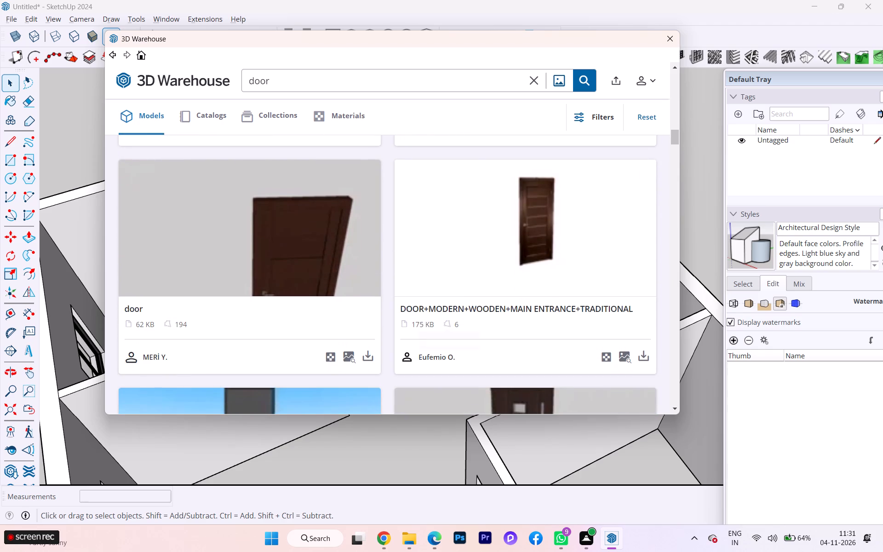
scroll(381, 326, down, 4)
scroll(436, 319, down, 1)
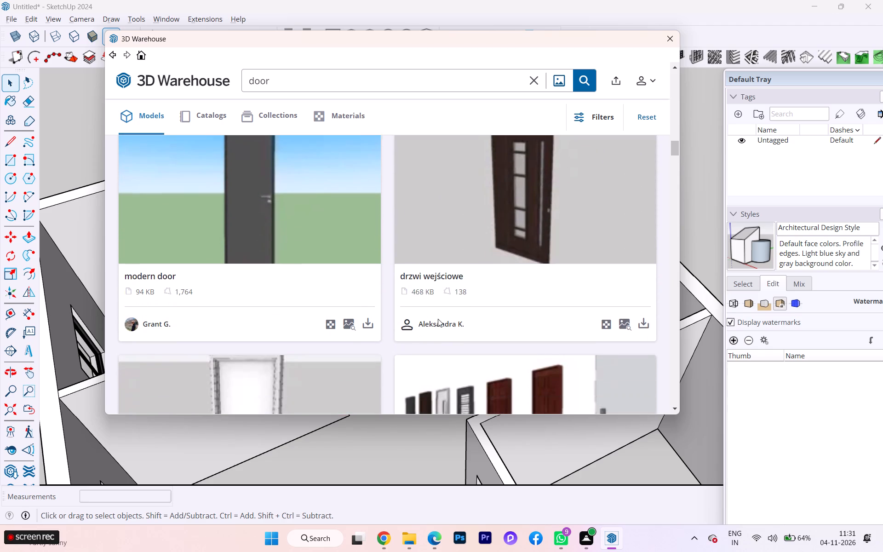
scroll(438, 319, down, 2)
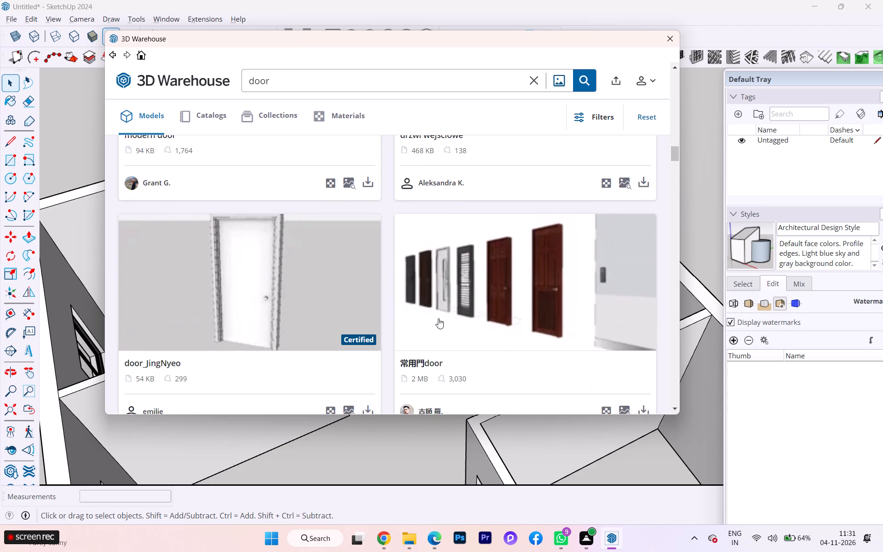
scroll(539, 333, down, 1)
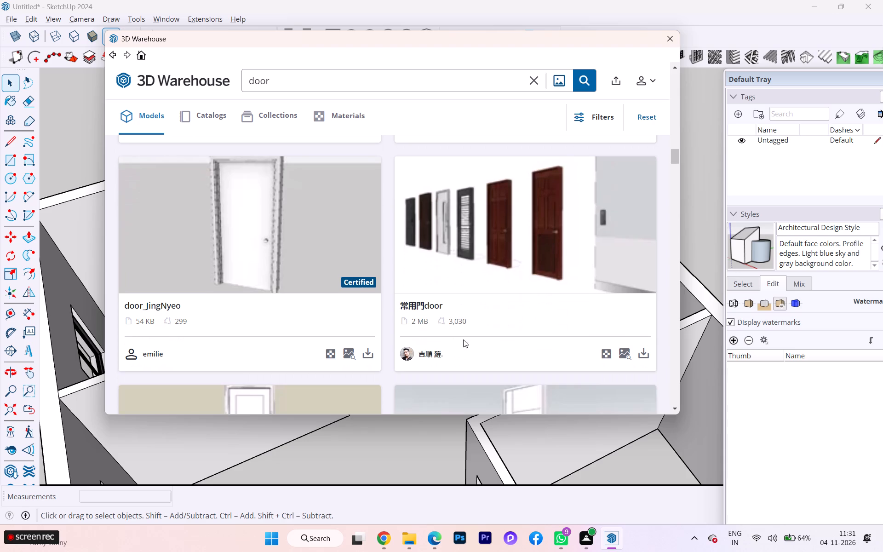
Load the 常用門door set from 3D Warehouse directly into the model, place it in the open area outside the house walls, and deselect it.
click(639, 351)
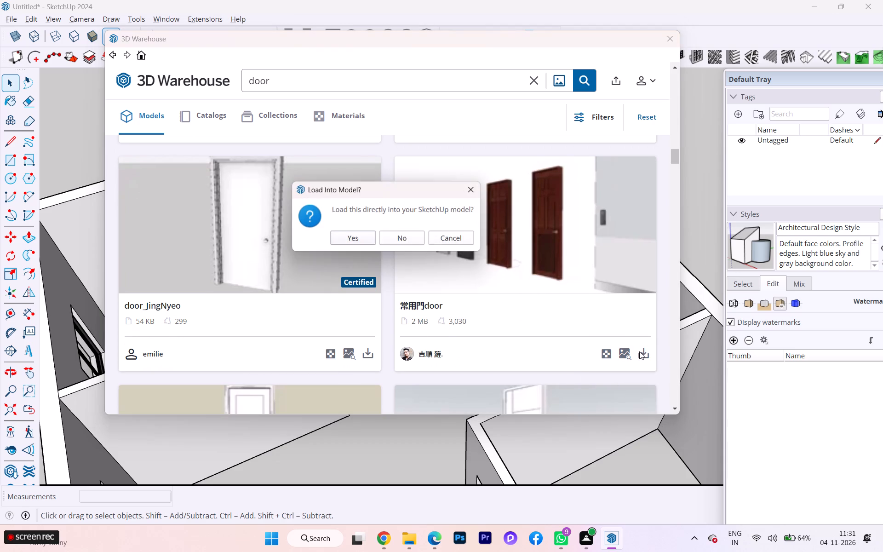
click(344, 242)
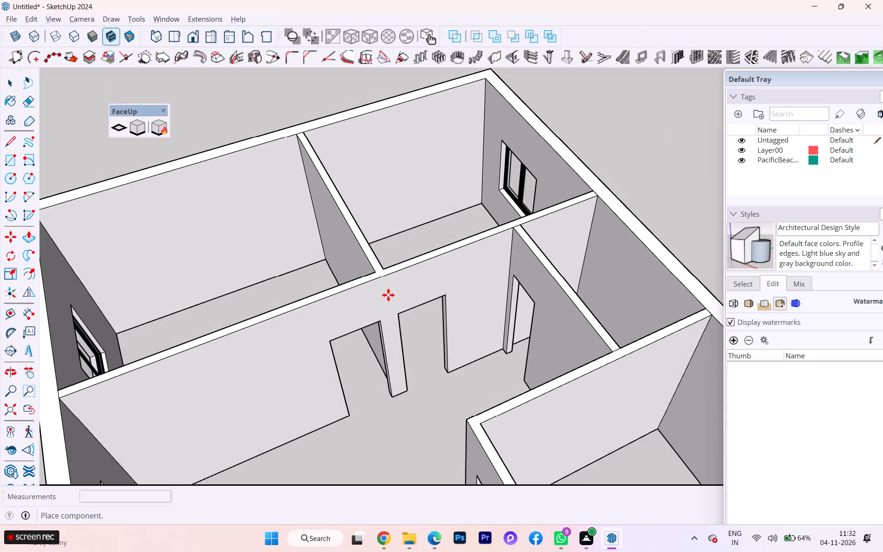
scroll(403, 293, down, 1)
scroll(403, 293, up, 2)
scroll(403, 292, down, 6)
scroll(376, 293, up, 1)
scroll(375, 293, down, 3)
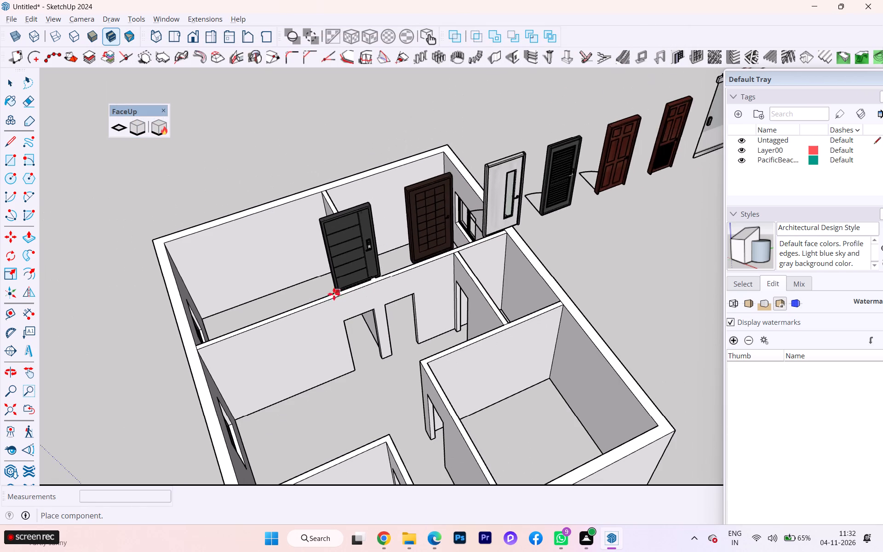
scroll(131, 217, down, 5)
middle_drag(163, 224, 218, 219)
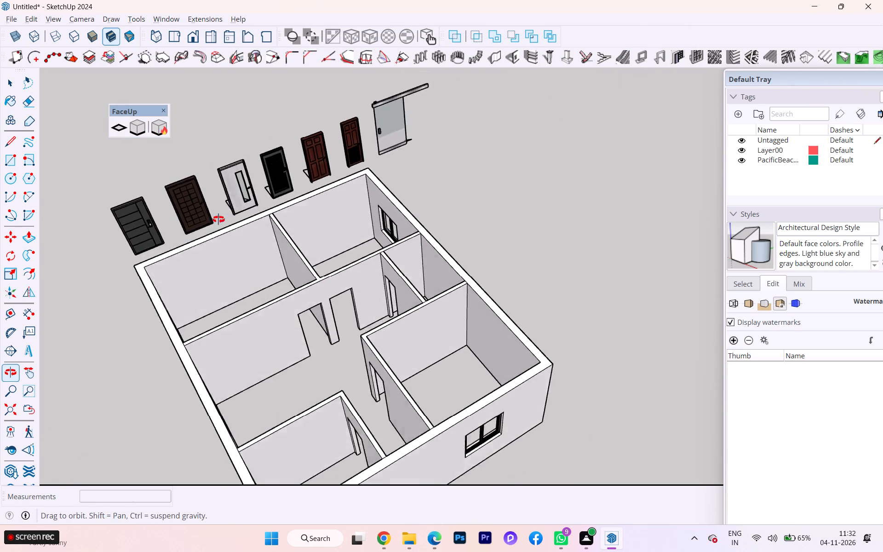
middle_drag(218, 219, 315, 220)
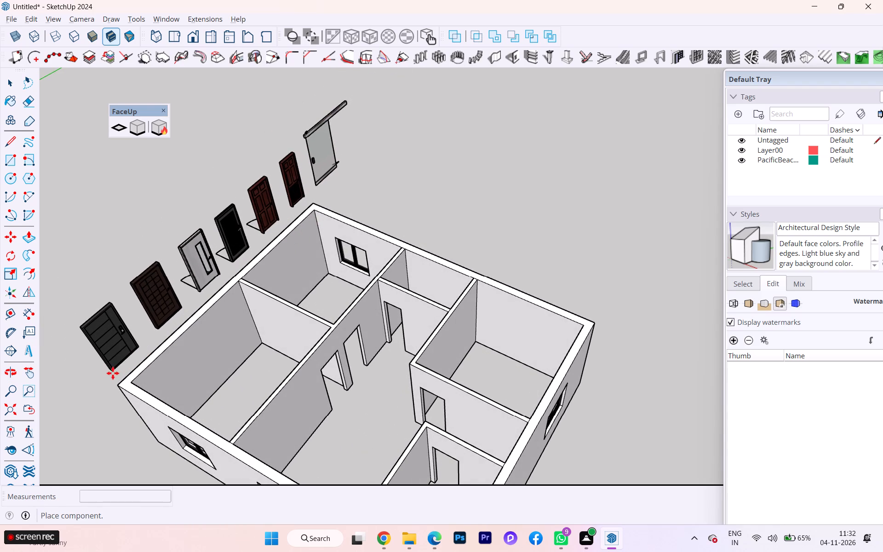
click(113, 375)
scroll(103, 307, up, 1)
scroll(103, 307, down, 2)
scroll(105, 314, up, 3)
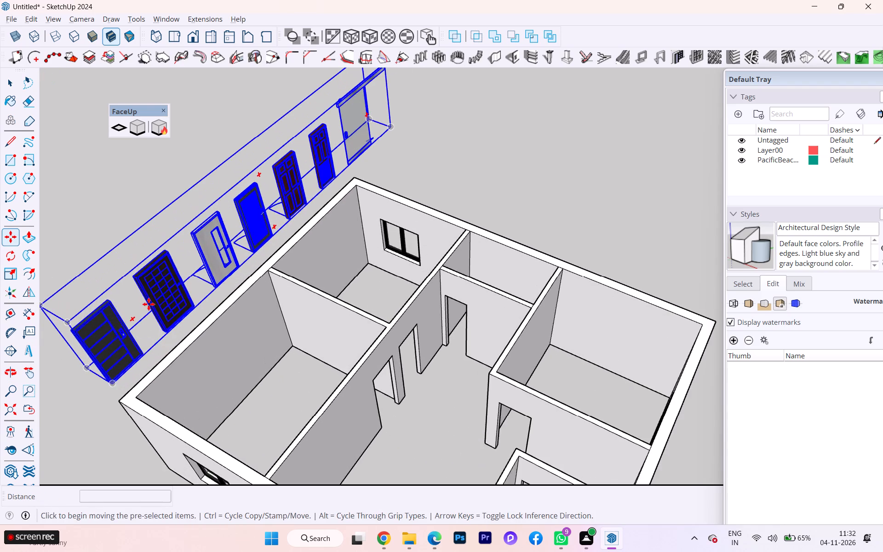
scroll(265, 212, up, 3)
scroll(264, 206, down, 2)
scroll(264, 206, up, 3)
scroll(222, 224, up, 1)
scroll(172, 198, down, 3)
scroll(239, 212, down, 1)
middle_drag(256, 207, 284, 193)
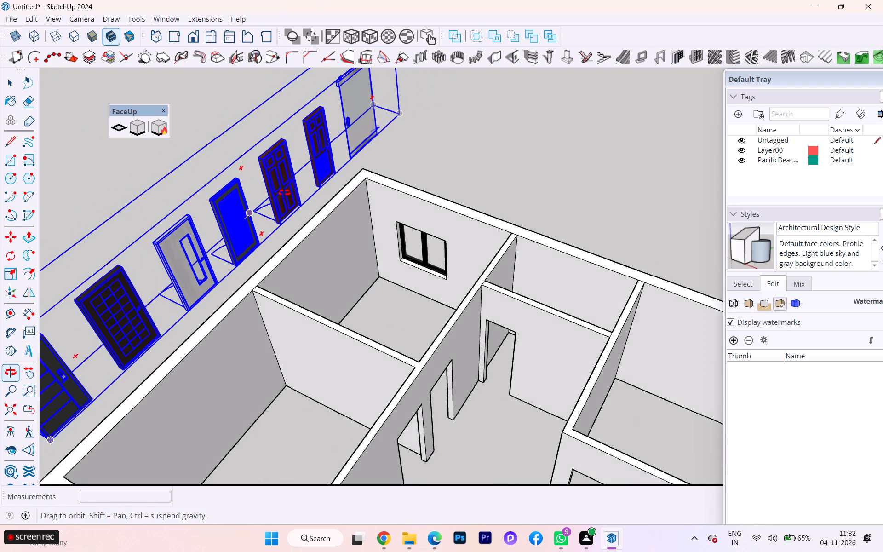
middle_drag(284, 193, 497, 99)
scroll(353, 144, down, 3)
scroll(217, 190, down, 4)
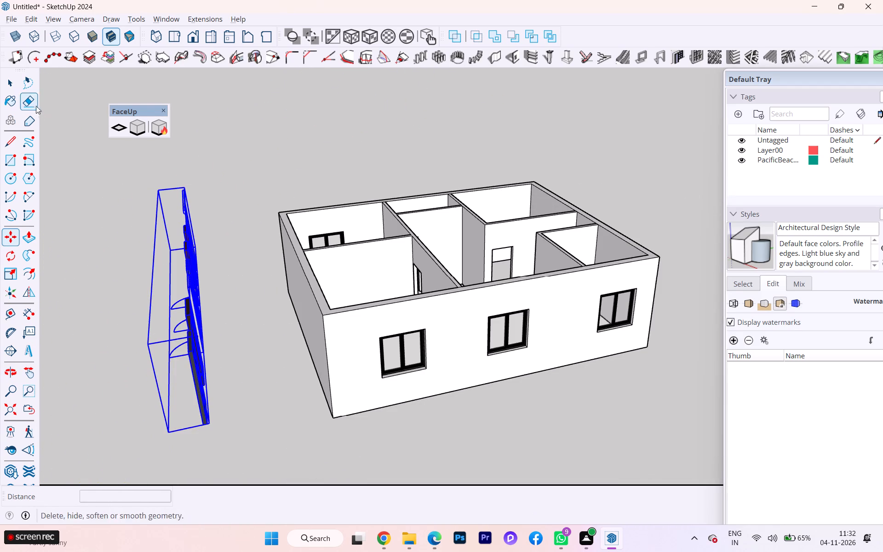
click(11, 82)
click(264, 421)
Examine the imported row of doors from its front side, comparing the designs for the house's openings.
scroll(253, 404, down, 1)
middle_drag(253, 403, 490, 353)
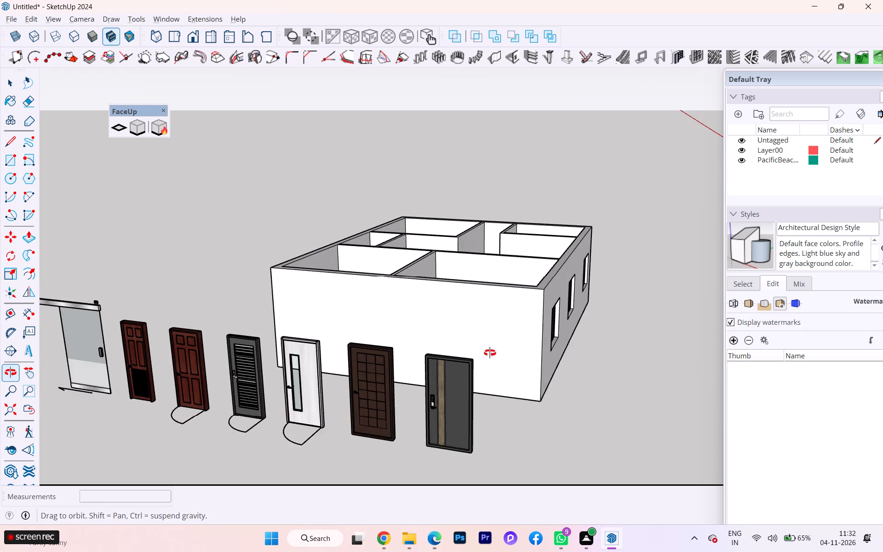
middle_drag(490, 353, 490, 352)
scroll(433, 406, up, 3)
scroll(425, 402, down, 2)
scroll(424, 402, up, 2)
scroll(498, 395, up, 2)
scroll(499, 395, down, 2)
scroll(499, 395, up, 3)
scroll(490, 395, down, 1)
scroll(490, 395, up, 1)
scroll(490, 395, down, 7)
scroll(490, 395, up, 4)
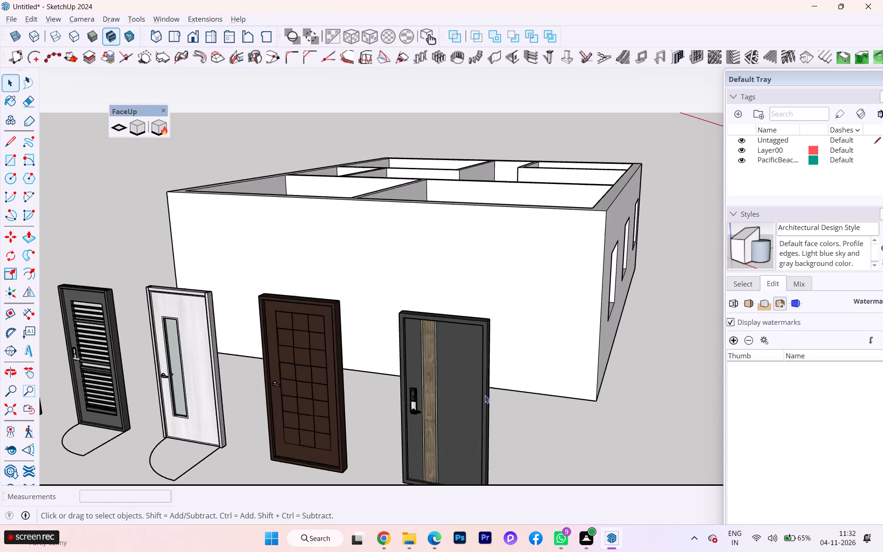
Examine both faces of the imported doors, moving around the row to compare the designs up close.
scroll(485, 395, up, 1)
scroll(485, 395, down, 2)
scroll(485, 395, up, 9)
scroll(482, 395, down, 1)
scroll(482, 395, up, 1)
middle_drag(518, 391, 233, 405)
scroll(233, 405, up, 1)
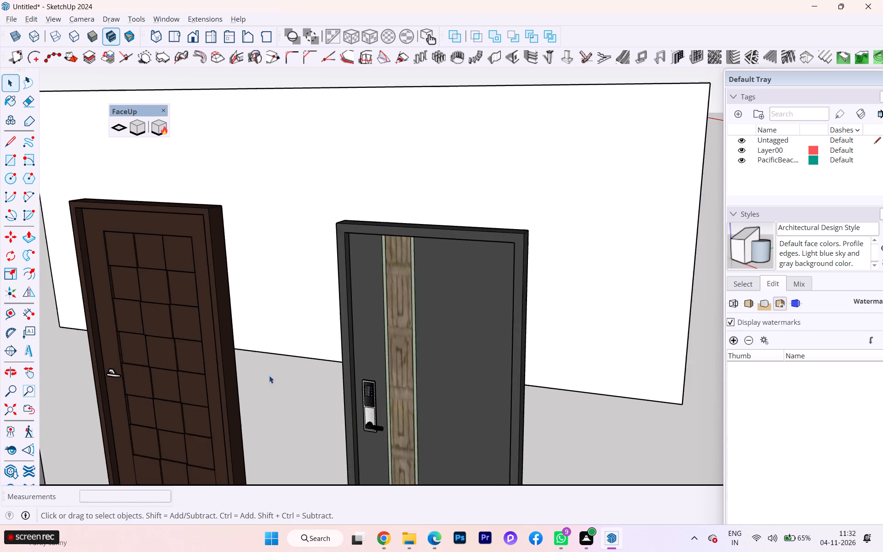
scroll(294, 374, down, 4)
scroll(454, 376, down, 1)
middle_drag(453, 377, 70, 416)
scroll(81, 273, down, 1)
scroll(81, 272, up, 5)
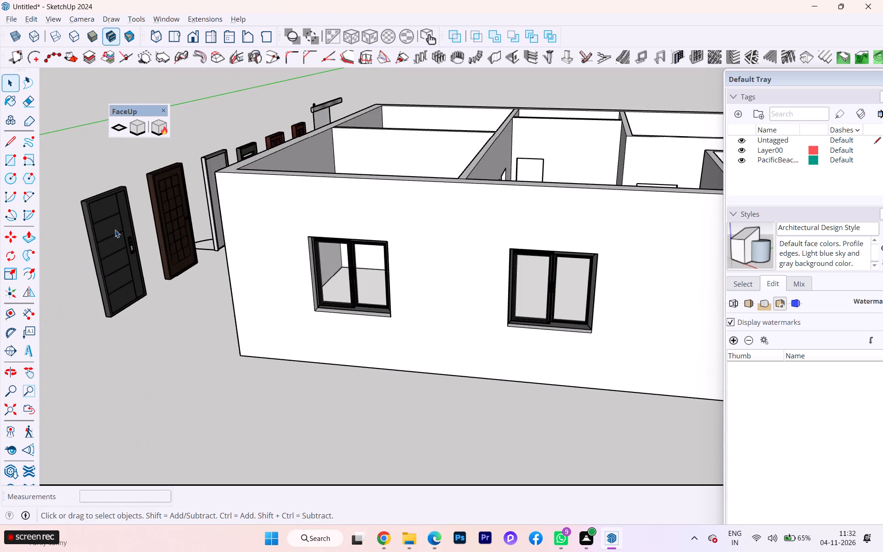
scroll(115, 225, up, 20)
scroll(115, 225, up, 3)
scroll(176, 277, down, 1)
scroll(176, 277, up, 1)
scroll(176, 278, down, 2)
scroll(179, 280, up, 1)
scroll(180, 280, down, 1)
scroll(259, 273, down, 1)
scroll(259, 273, up, 1)
scroll(260, 273, down, 2)
scroll(269, 271, up, 1)
scroll(271, 271, down, 4)
scroll(283, 270, up, 3)
scroll(283, 270, down, 1)
Open the imported door set for editing at the dark door with horizontal grooves.
click(135, 292)
triple_click(132, 290)
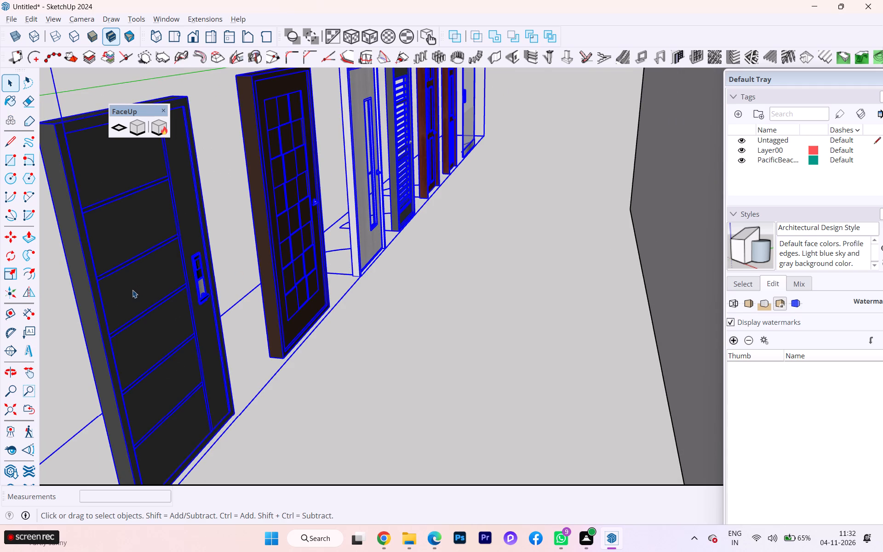
Compare the individual doors inside the set, checking the wooden, louvred, glazed and dark grooved designs.
scroll(223, 300, down, 2)
middle_drag(179, 325, 124, 361)
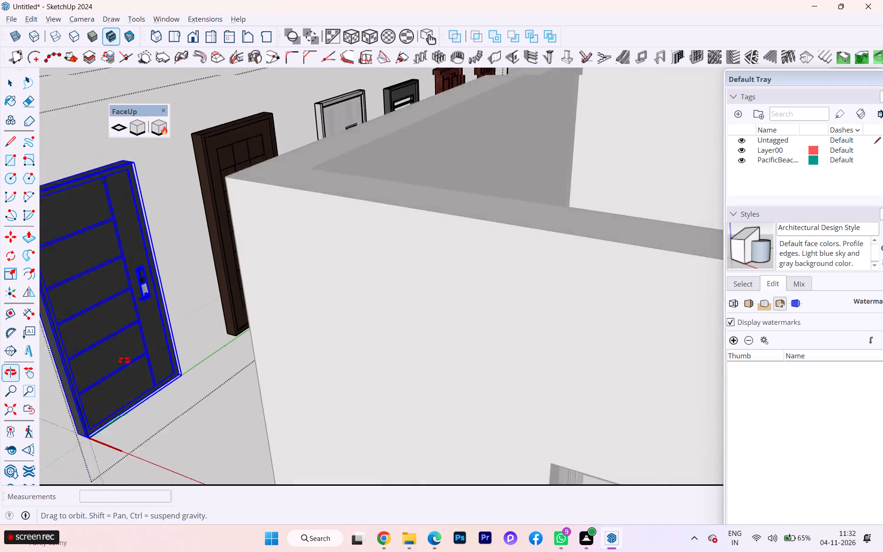
middle_drag(124, 361, 126, 374)
scroll(280, 240, up, 4)
scroll(395, 187, down, 5)
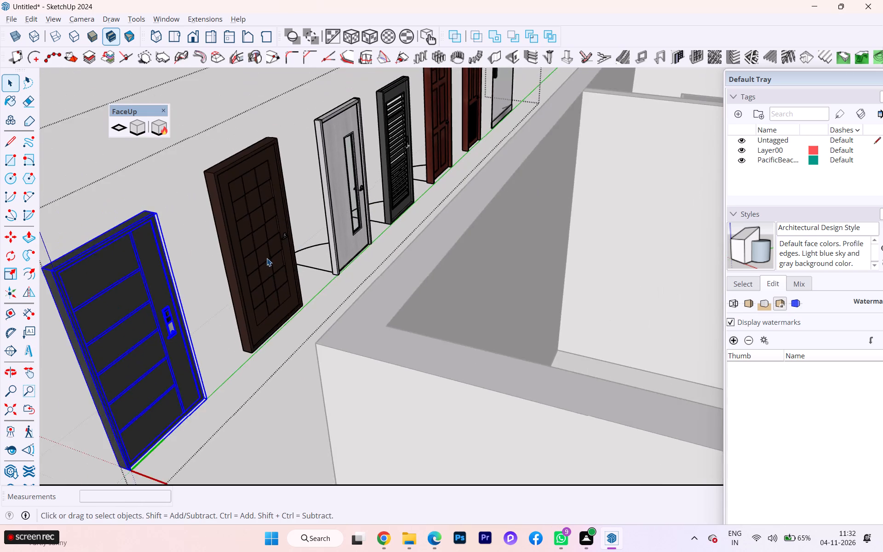
scroll(293, 235, up, 5)
scroll(266, 257, down, 3)
scroll(270, 331, down, 2)
scroll(270, 333, up, 2)
scroll(270, 333, down, 6)
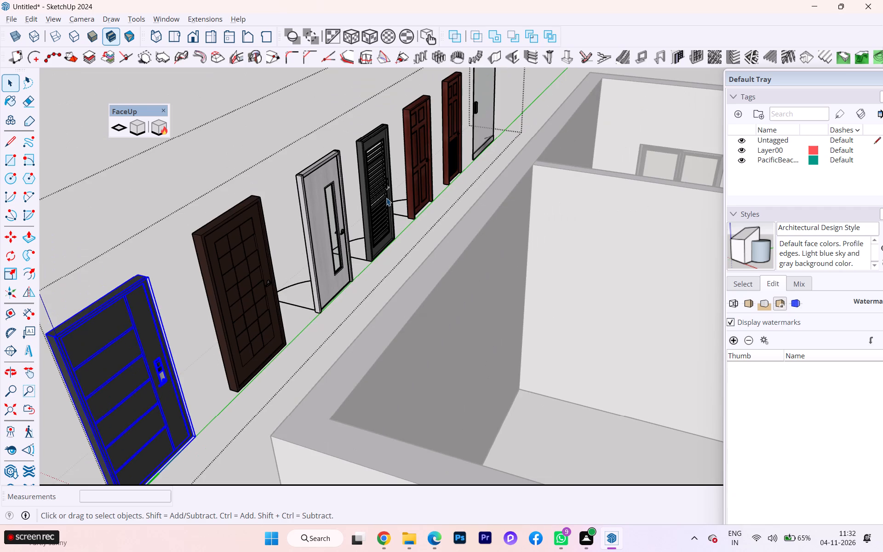
click(426, 162)
click(453, 155)
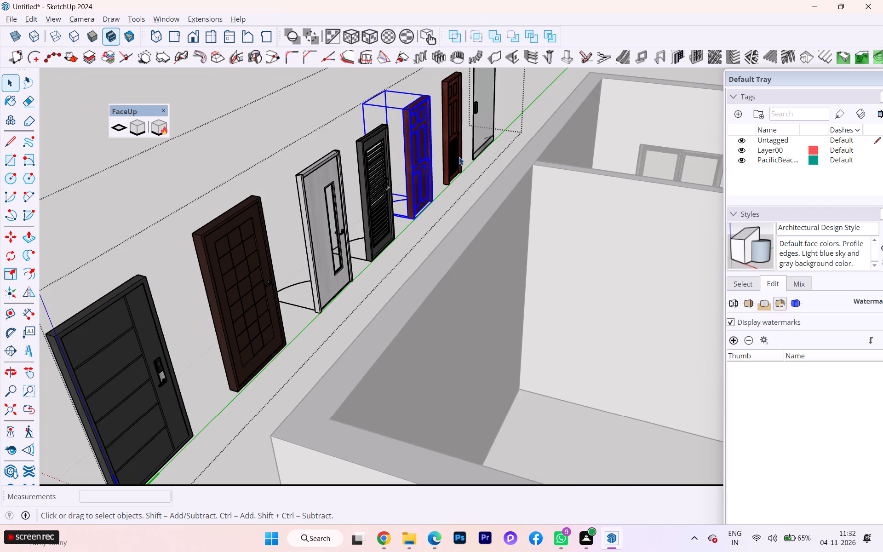
scroll(459, 157, up, 1)
scroll(459, 157, down, 1)
scroll(459, 157, up, 5)
scroll(459, 139, down, 1)
scroll(459, 139, up, 4)
scroll(365, 266, down, 6)
middle_drag(369, 303, 274, 317)
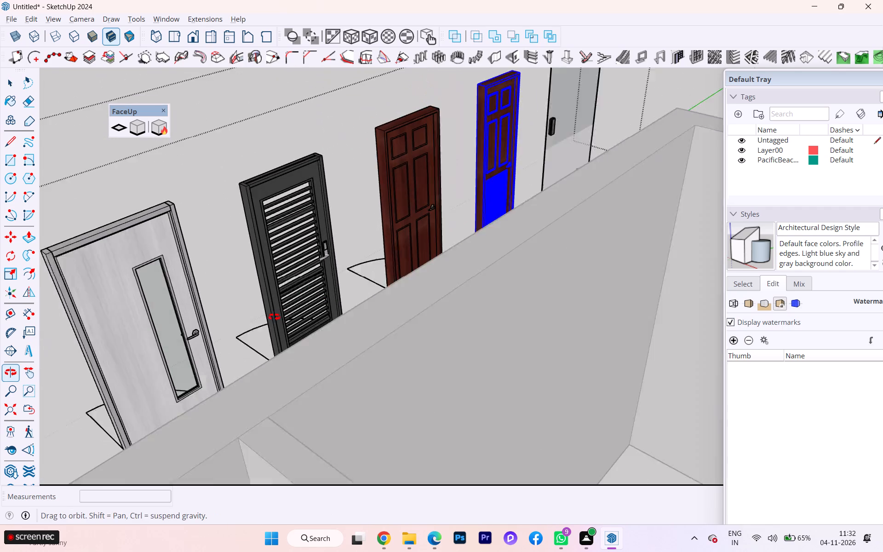
middle_drag(274, 317, 264, 322)
scroll(363, 197, down, 2)
middle_drag(355, 206, 430, 173)
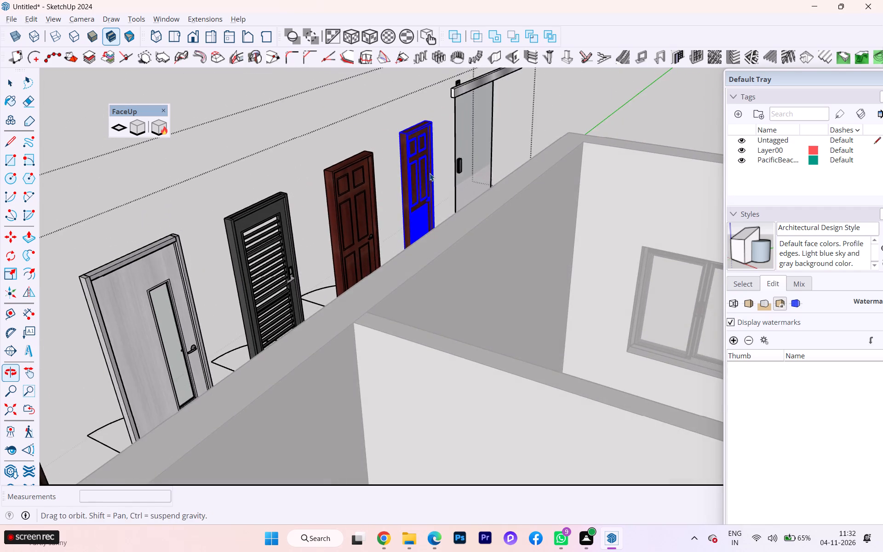
middle_drag(430, 173, 430, 173)
scroll(477, 160, down, 3)
scroll(480, 160, up, 1)
scroll(480, 160, down, 1)
scroll(527, 155, down, 5)
scroll(393, 233, down, 1)
middle_drag(380, 242, 418, 238)
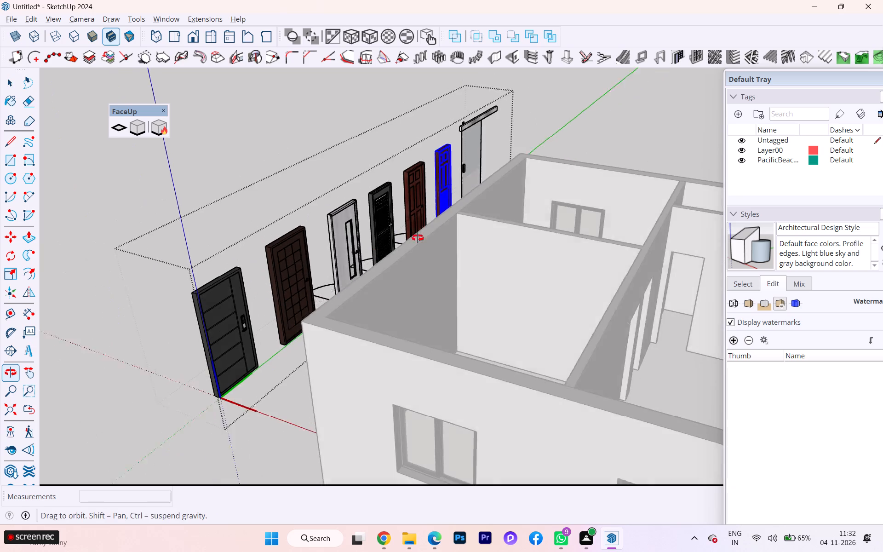
middle_drag(418, 238, 452, 224)
Cut the dark horizontally grooved door out of the door set and close the set.
click(217, 349)
scroll(219, 347, up, 4)
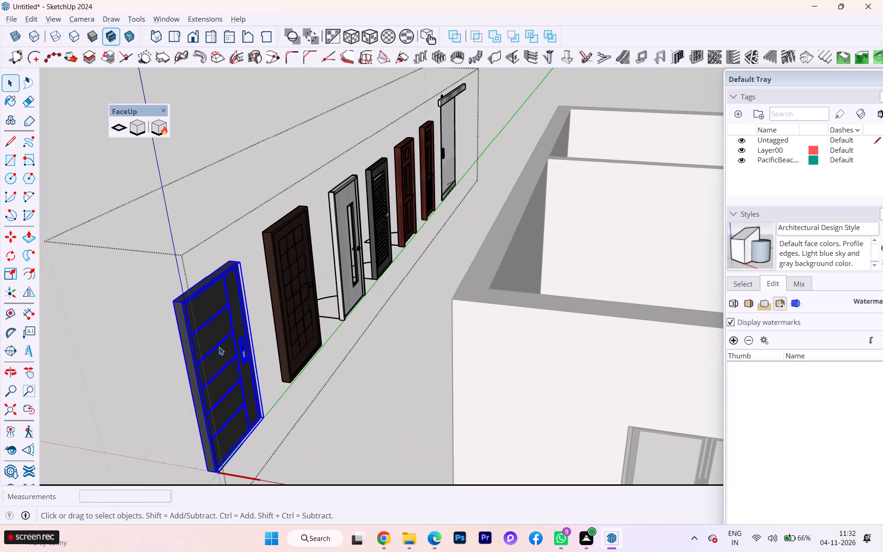
scroll(219, 347, up, 2)
scroll(219, 347, down, 1)
scroll(219, 347, up, 2)
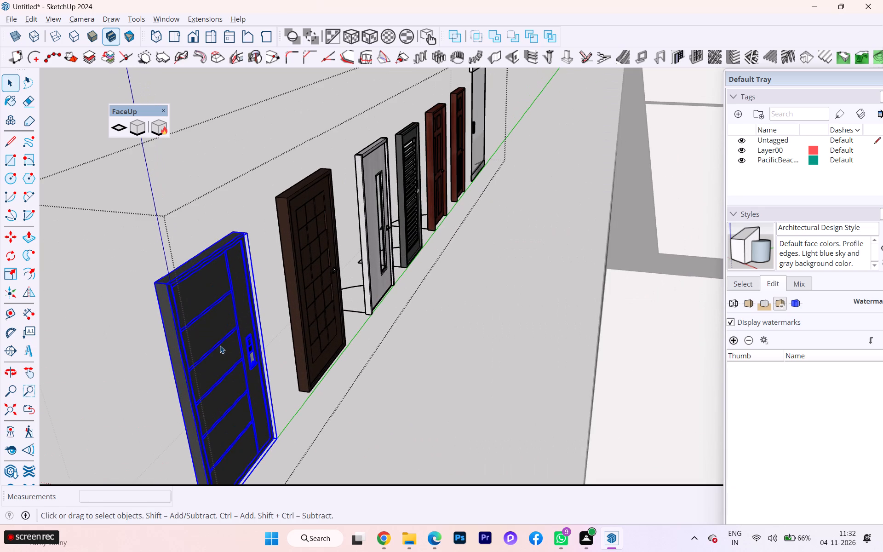
key(ctrl+x)
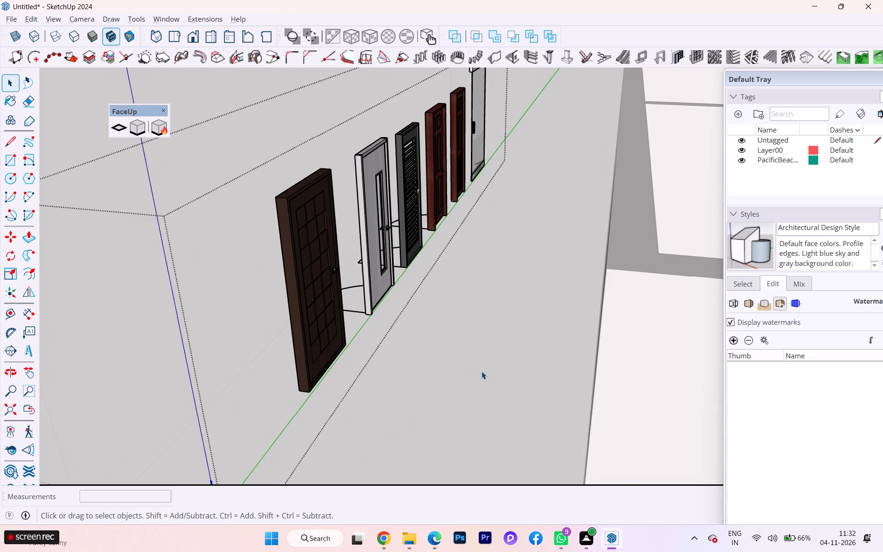
click(468, 364)
Paste the dark grooved door inside the house at the bottom jamb corner of the interior opening facing the hall.
scroll(447, 365, down, 4)
scroll(350, 392, down, 8)
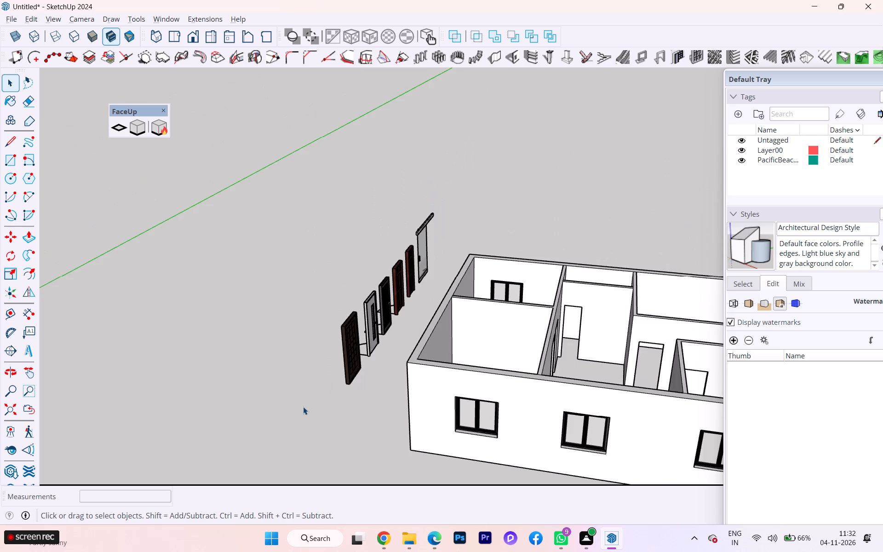
scroll(302, 408, down, 5)
scroll(527, 403, up, 2)
scroll(533, 402, down, 1)
scroll(533, 402, up, 4)
middle_drag(342, 383, 448, 400)
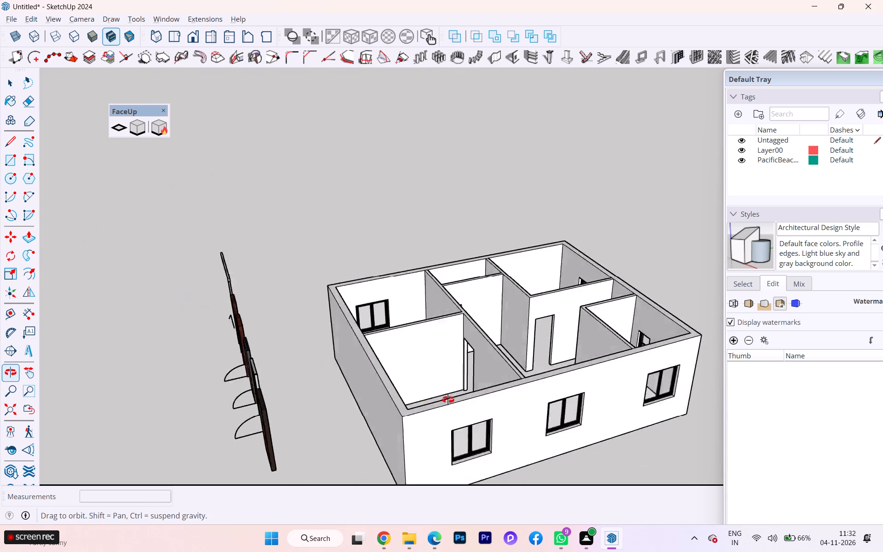
middle_drag(448, 400, 184, 415)
middle_drag(511, 400, 175, 393)
scroll(404, 391, up, 3)
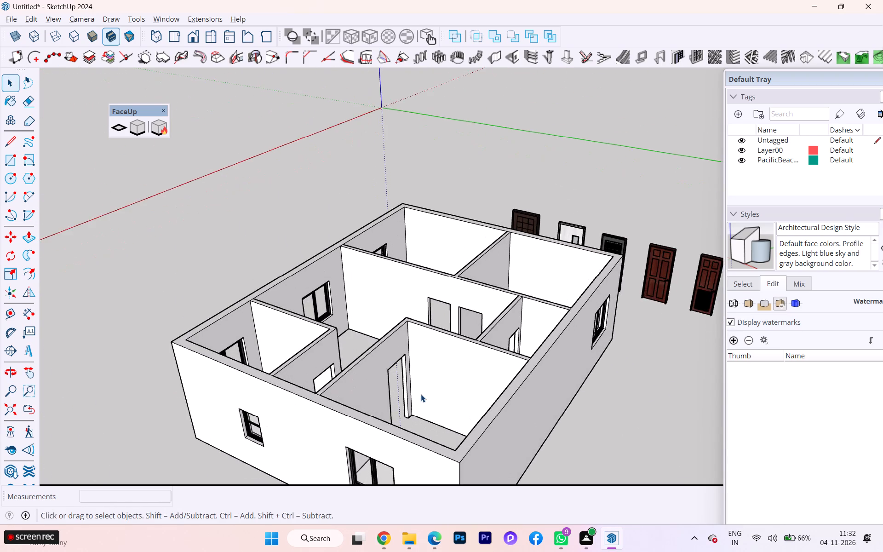
scroll(421, 394, up, 3)
scroll(312, 420, down, 1)
middle_drag(312, 420, 694, 451)
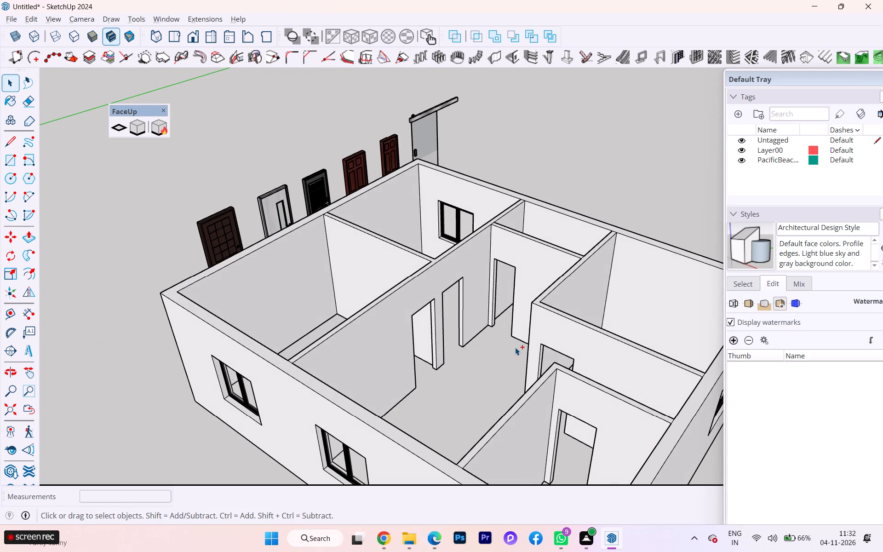
key(ctrl+v)
scroll(500, 391, up, 5)
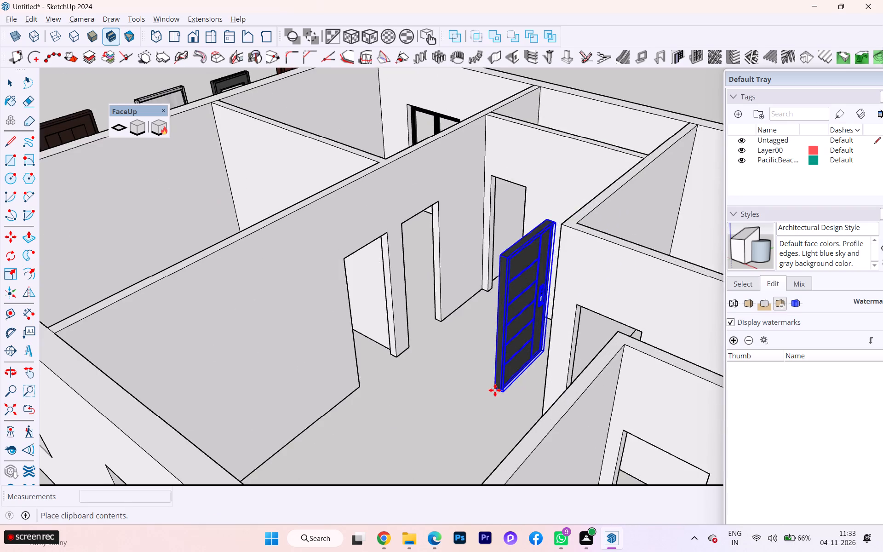
scroll(502, 392, up, 2)
scroll(502, 392, down, 3)
scroll(502, 392, up, 3)
scroll(460, 387, down, 1)
scroll(460, 387, up, 1)
scroll(460, 386, down, 1)
middle_drag(465, 390, 609, 403)
scroll(695, 368, up, 4)
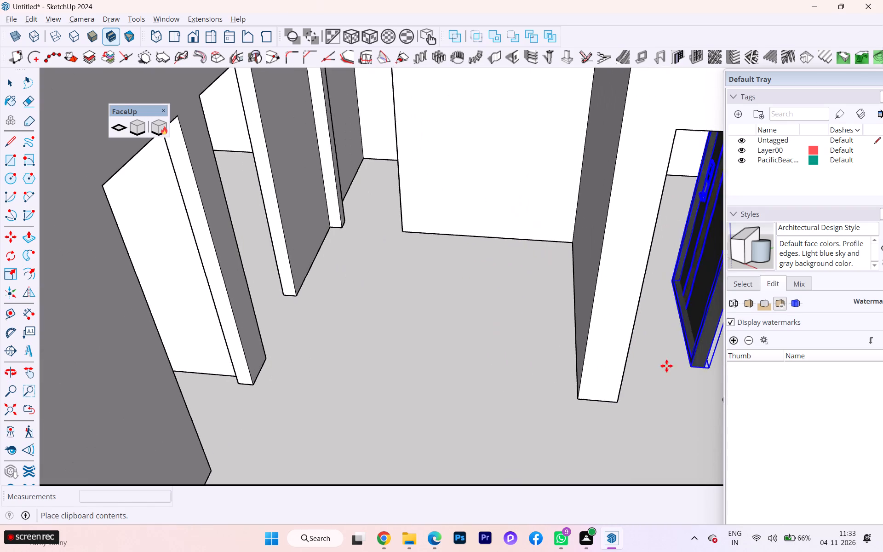
click(618, 406)
Rotate the pasted door 90° about its base at the jamb so it lies along the opening's wall.
scroll(427, 365, down, 11)
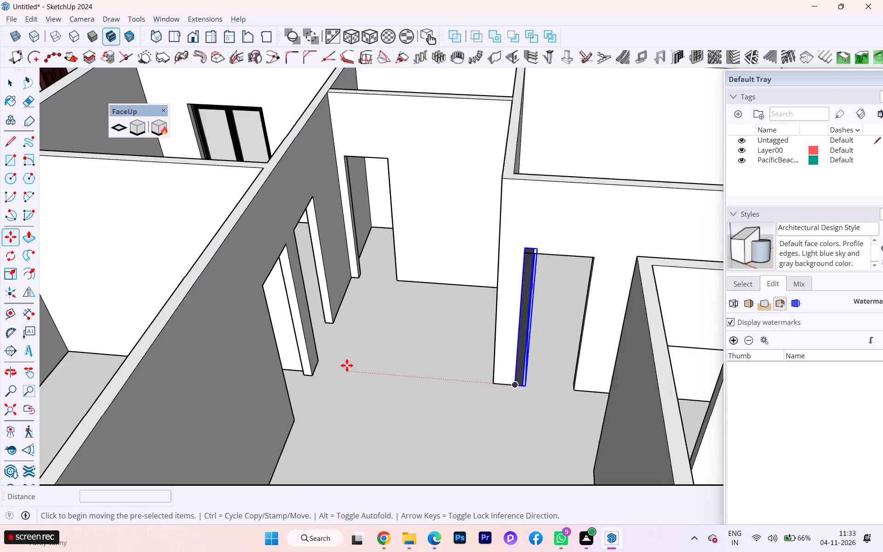
scroll(347, 365, down, 1)
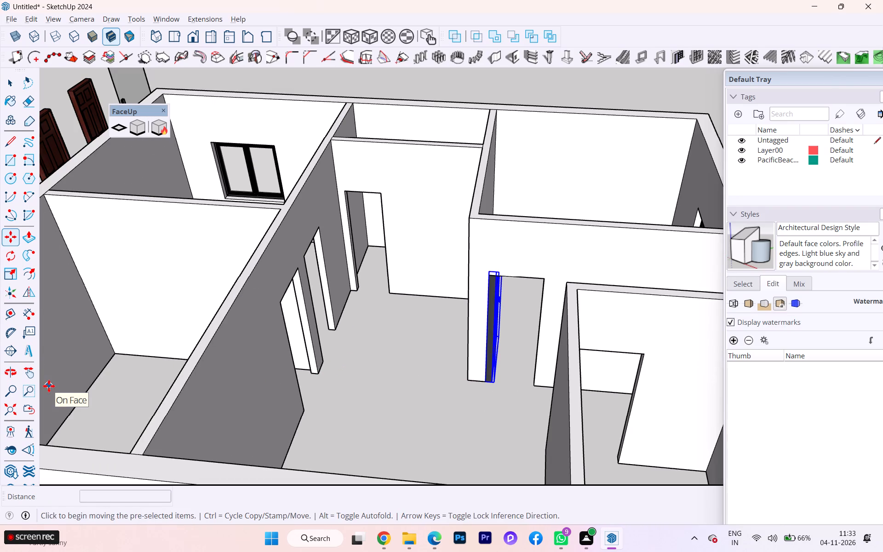
key(q)
scroll(458, 383, up, 3)
scroll(520, 361, up, 1)
scroll(522, 362, down, 1)
scroll(522, 362, up, 1)
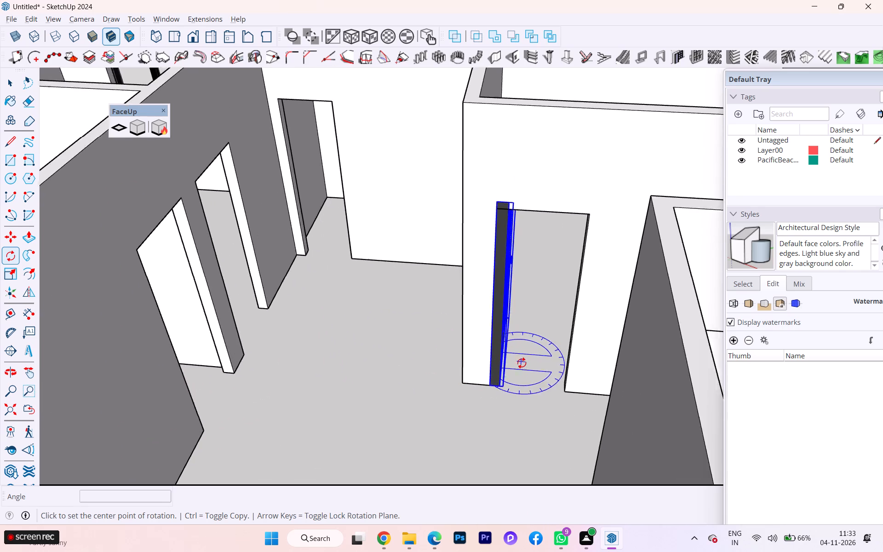
scroll(522, 363, up, 1)
click(510, 380)
click(513, 341)
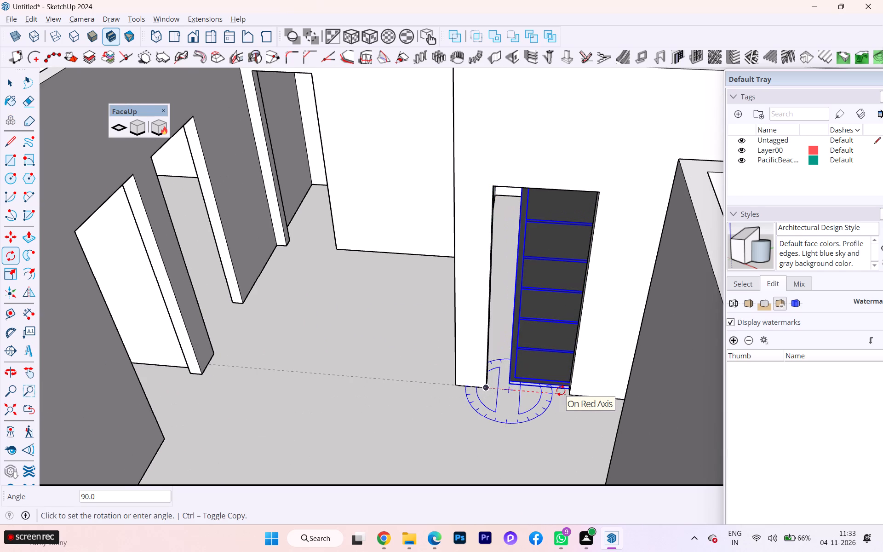
text(90)
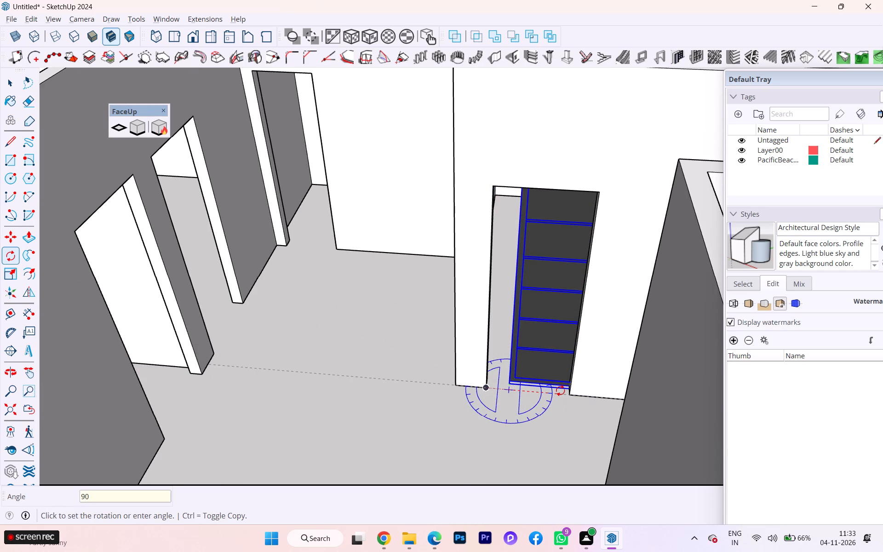
key(Return)
Move the rotated door by its bottom corner onto the bottom jamb corner of the opening.
key(m)
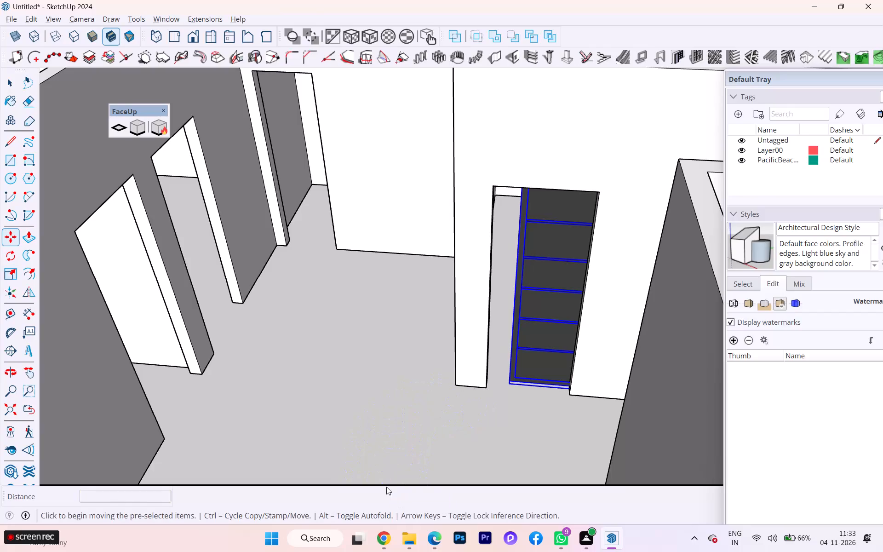
key(Return)
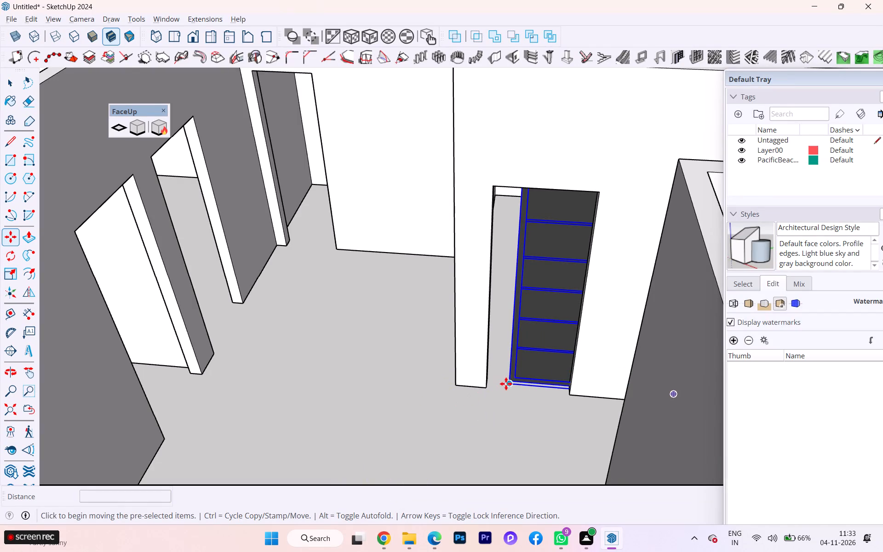
click(510, 383)
scroll(478, 389, up, 2)
scroll(477, 389, down, 1)
scroll(477, 389, up, 2)
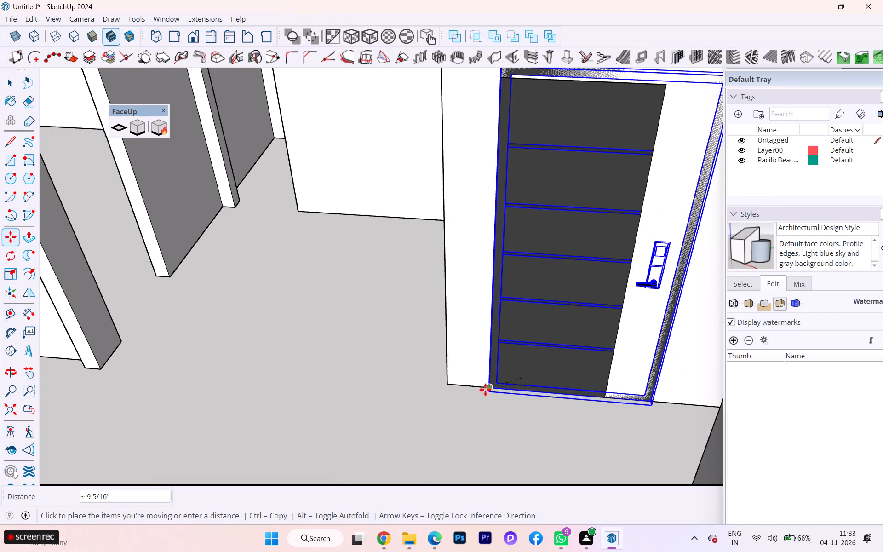
click(493, 390)
scroll(342, 400, down, 2)
scroll(342, 400, up, 1)
scroll(342, 400, down, 1)
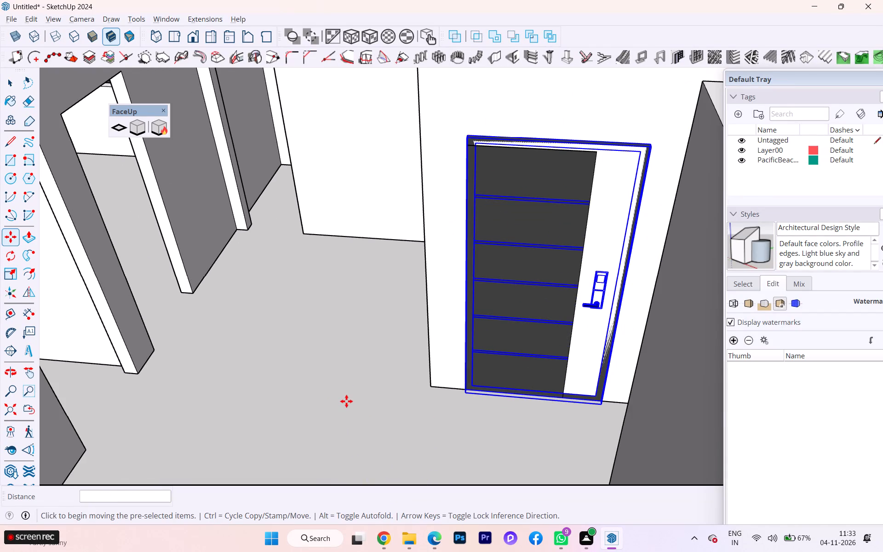
Scale the door to the opening's width with red and green factors of about 1.10 and 0.72.
key(s)
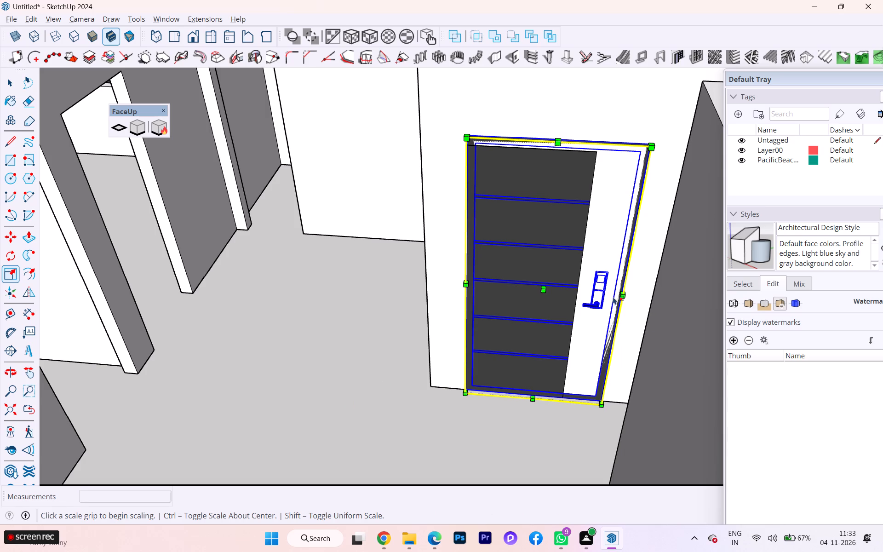
click(621, 296)
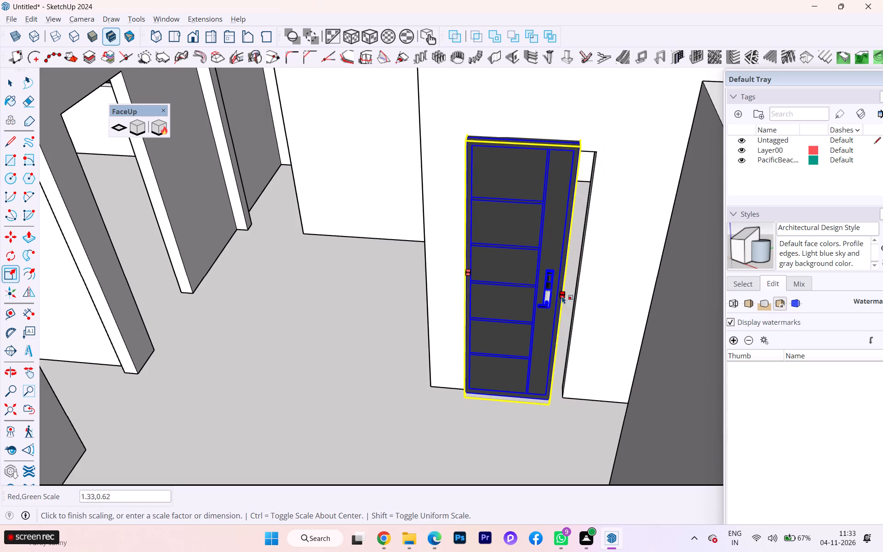
click(578, 294)
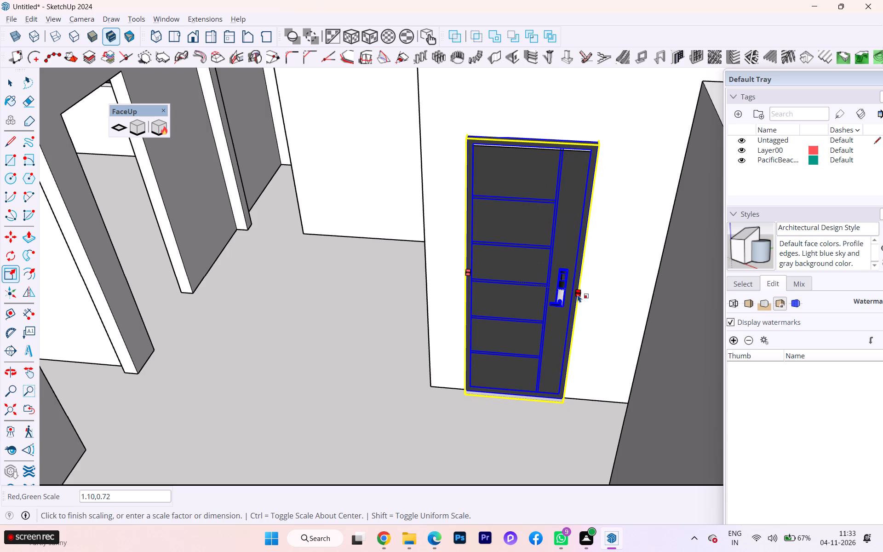
Examine how the scaled dark grooved door sits in the hall opening, around its base and along both jambs.
scroll(570, 307, up, 2)
scroll(570, 307, down, 2)
scroll(570, 309, up, 1)
scroll(570, 310, down, 1)
scroll(571, 313, up, 1)
scroll(530, 334, up, 2)
scroll(528, 336, down, 1)
scroll(528, 336, up, 3)
scroll(468, 417, down, 1)
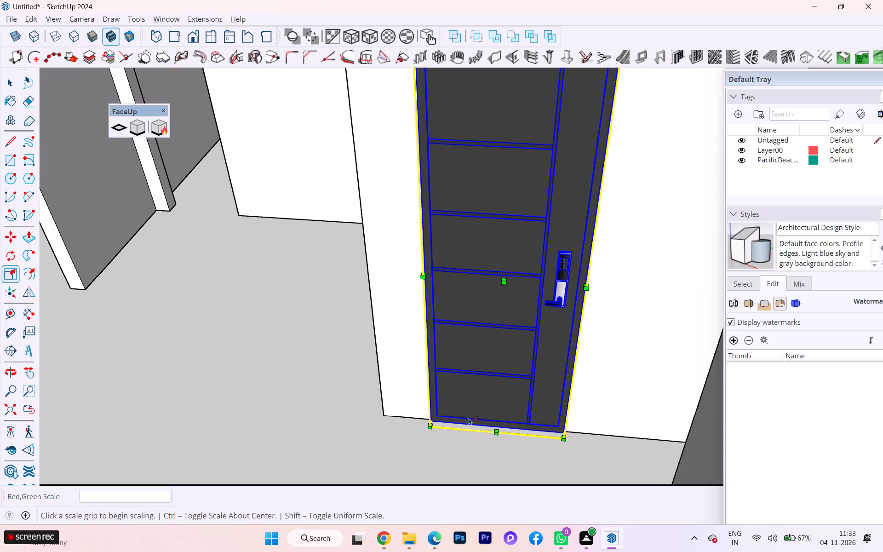
middle_drag(474, 418, 496, 368)
scroll(456, 363, down, 5)
scroll(390, 380, down, 2)
scroll(390, 380, up, 1)
scroll(390, 380, down, 1)
middle_drag(449, 380, 458, 441)
scroll(407, 415, down, 2)
scroll(404, 417, up, 2)
scroll(403, 418, down, 2)
scroll(400, 421, up, 1)
scroll(399, 421, down, 1)
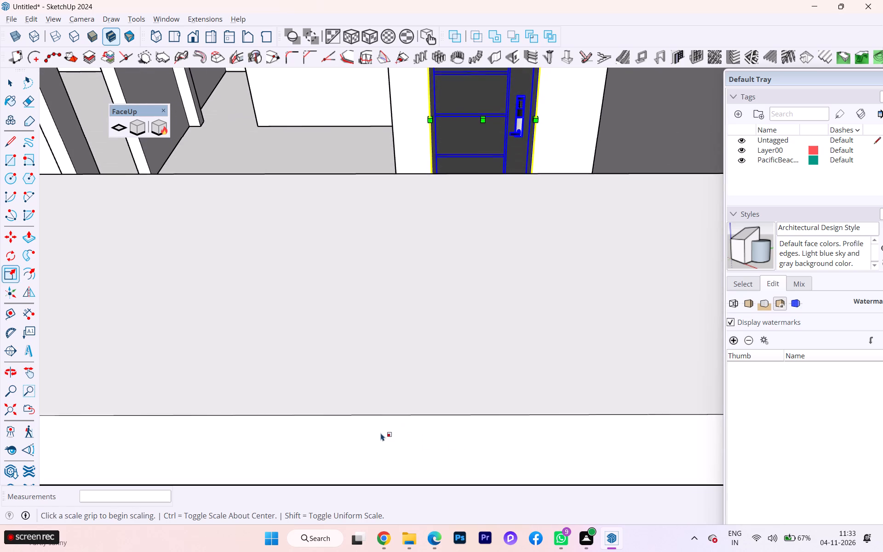
scroll(380, 434, down, 12)
scroll(366, 440, up, 1)
scroll(365, 440, down, 3)
scroll(315, 346, down, 3)
scroll(528, 173, up, 8)
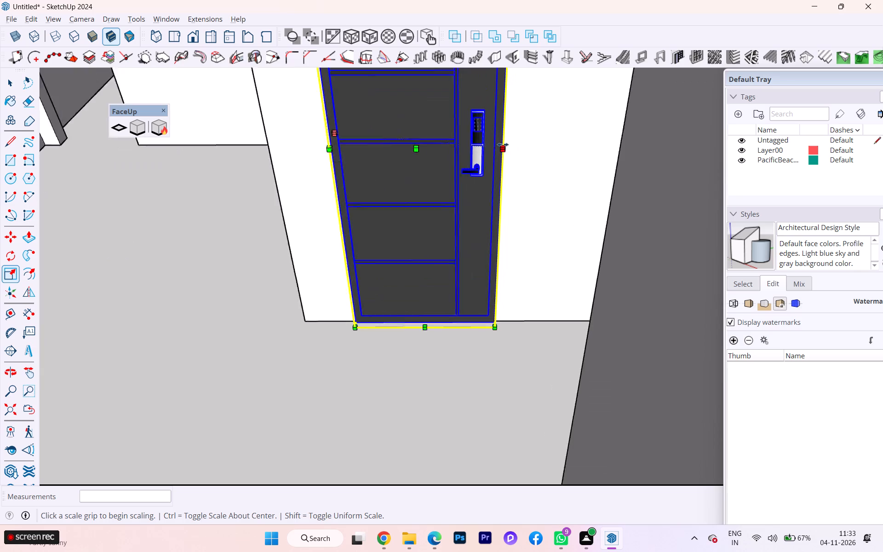
Flip the dark grooved door upside down about its horizontal mid-plane to put its handle above the keypad.
scroll(503, 144, up, 8)
scroll(460, 158, up, 1)
click(439, 166)
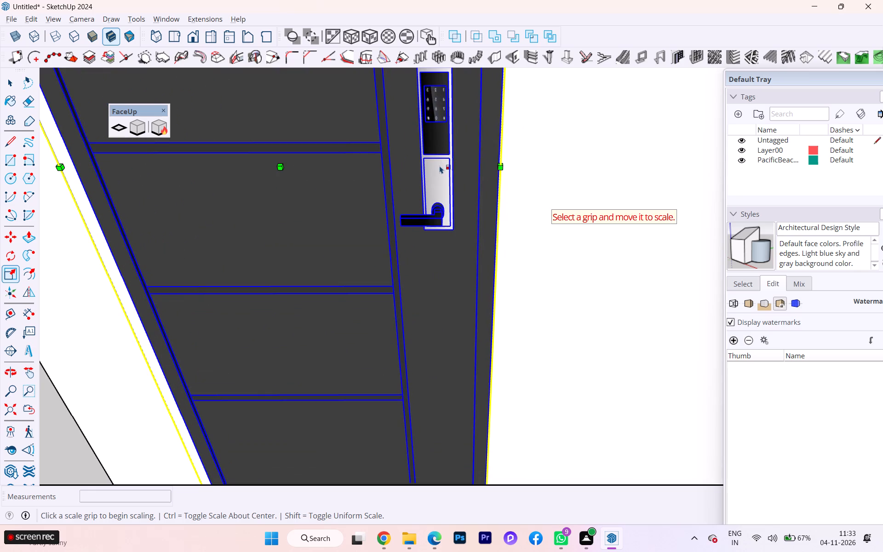
scroll(499, 168, down, 2)
scroll(501, 169, up, 3)
scroll(501, 169, down, 2)
scroll(502, 169, up, 2)
click(26, 294)
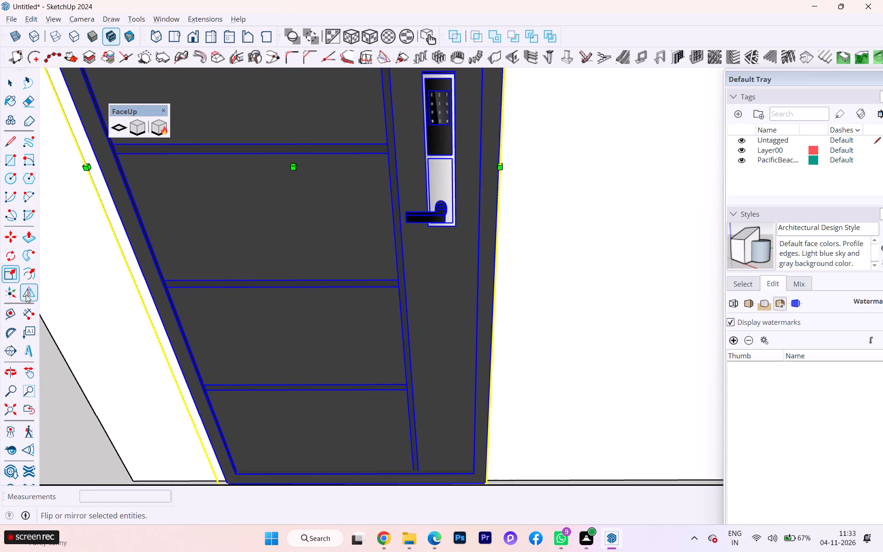
scroll(439, 273, down, 4)
scroll(513, 266, up, 1)
click(512, 204)
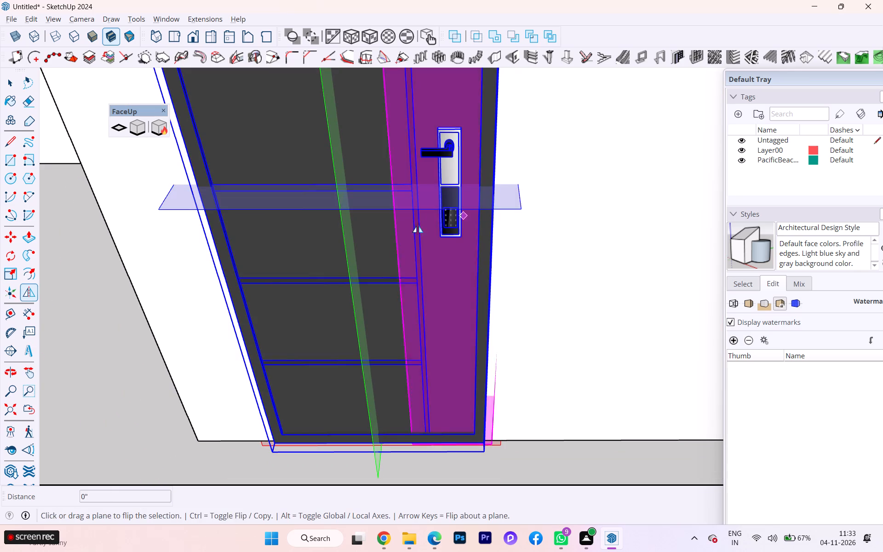
click(549, 468)
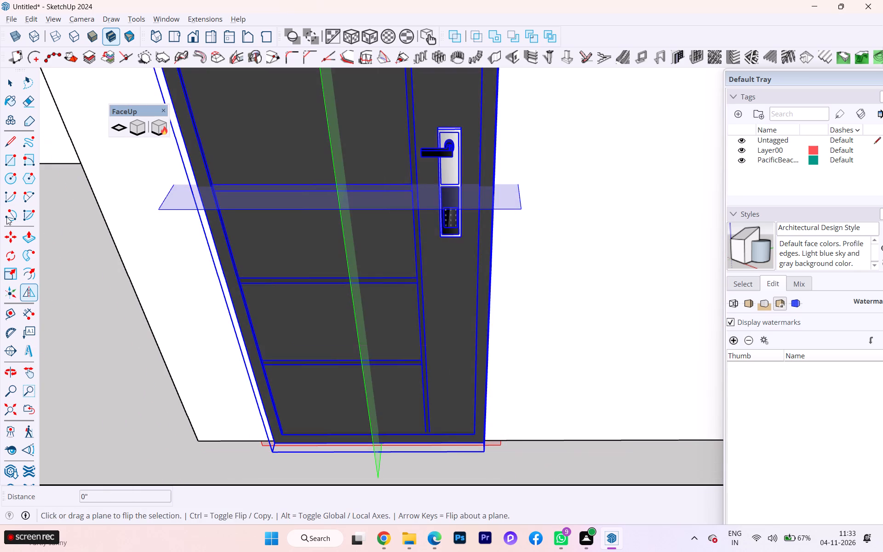
click(14, 81)
click(86, 393)
Move the flipped door by its bottom corner onto the wall's floor line at the opening's jamb.
scroll(231, 392, down, 2)
scroll(274, 396, up, 1)
scroll(277, 396, down, 2)
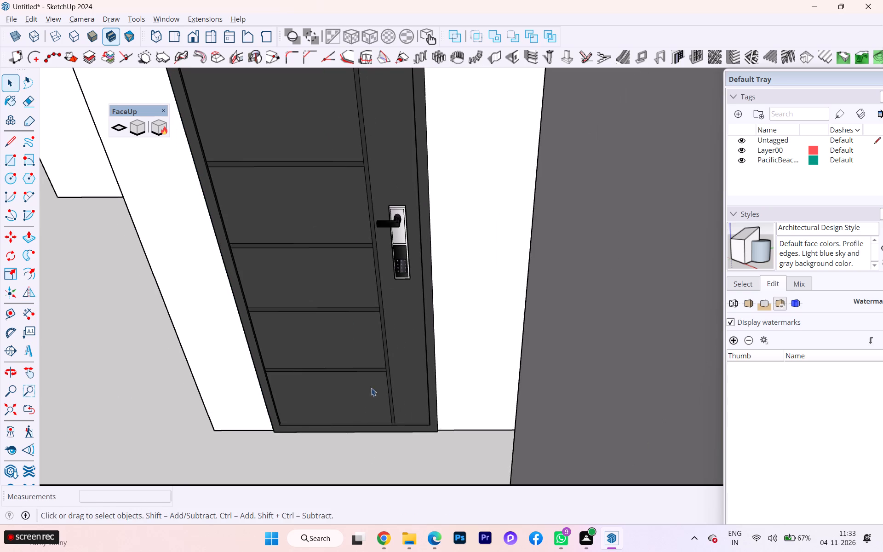
middle_drag(393, 382, 477, 417)
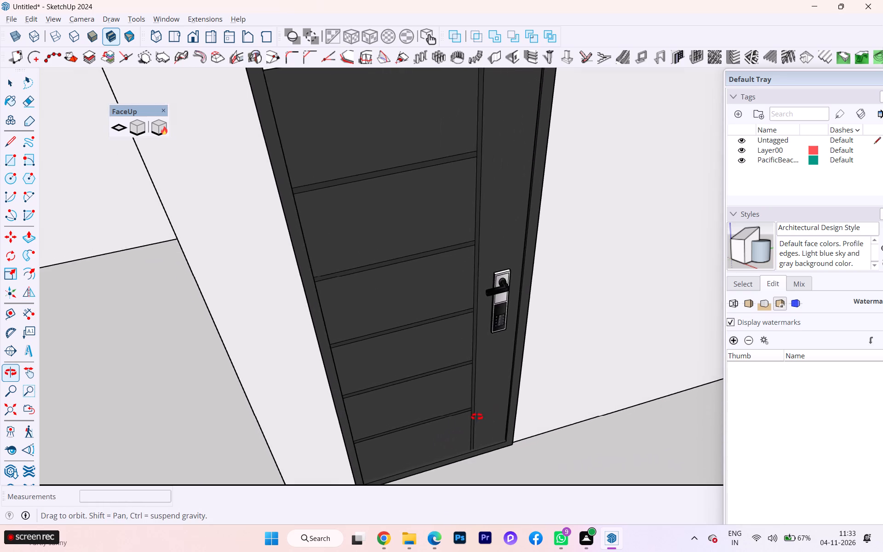
middle_drag(477, 417, 459, 438)
scroll(446, 428, down, 2)
scroll(444, 427, up, 3)
scroll(443, 426, down, 1)
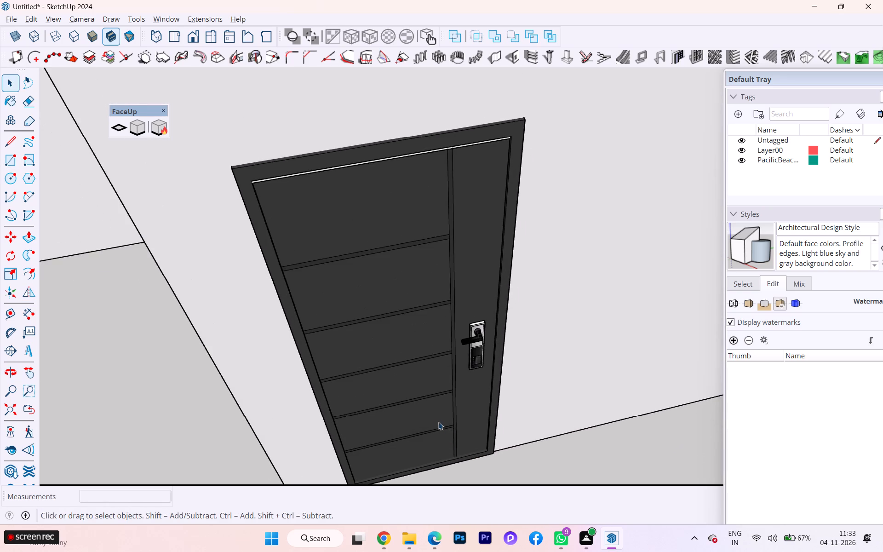
scroll(424, 336, down, 3)
middle_drag(427, 329, 398, 249)
scroll(400, 178, up, 2)
scroll(394, 181, down, 3)
scroll(410, 435, up, 9)
scroll(346, 439, down, 3)
scroll(346, 439, up, 3)
click(327, 439)
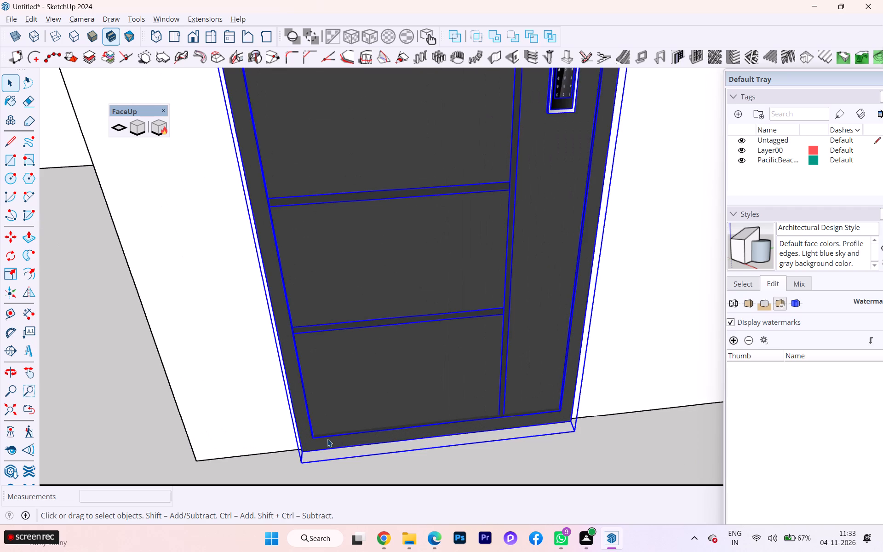
key(m)
key(Return)
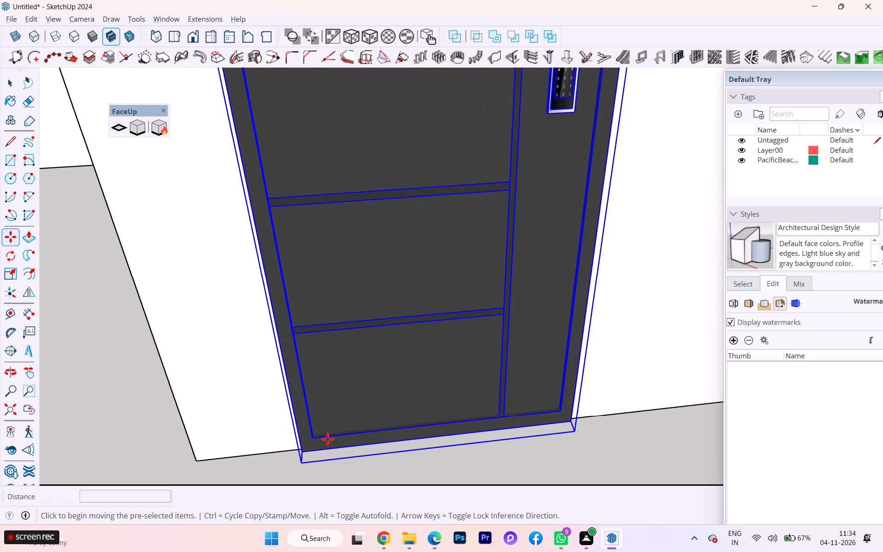
scroll(346, 447, up, 9)
scroll(293, 451, down, 4)
scroll(292, 451, up, 1)
scroll(292, 451, down, 2)
scroll(291, 452, up, 2)
click(243, 464)
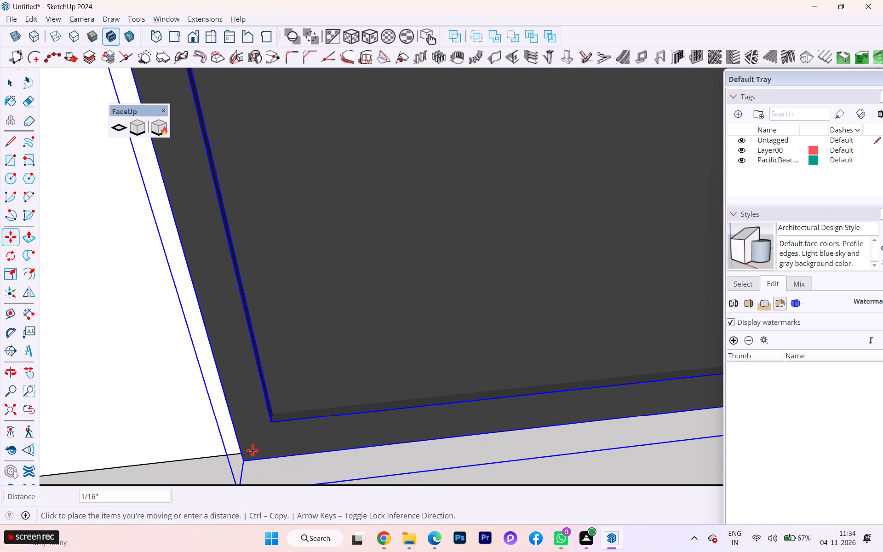
click(248, 450)
scroll(346, 368, down, 1)
scroll(353, 368, up, 2)
scroll(354, 368, down, 3)
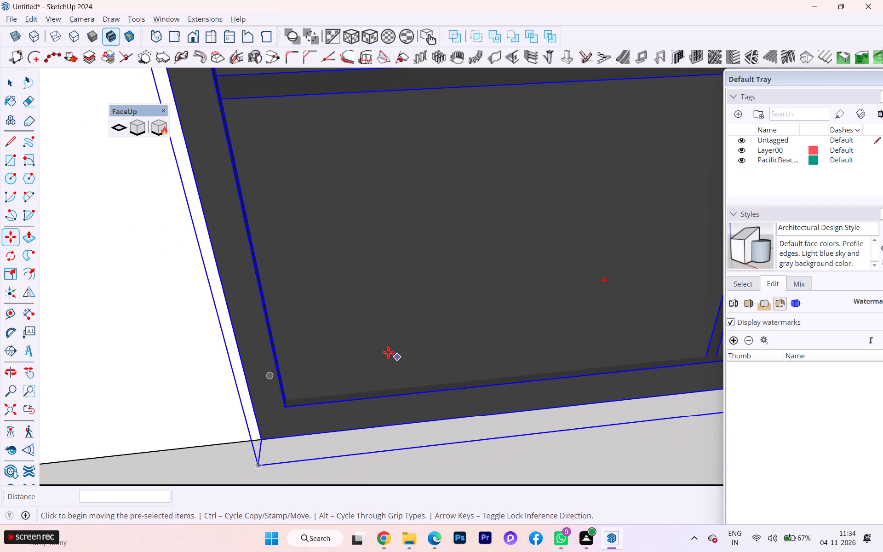
click(16, 81)
scroll(276, 181, down, 5)
scroll(400, 234, up, 1)
scroll(400, 236, down, 3)
click(287, 388)
scroll(284, 385, down, 4)
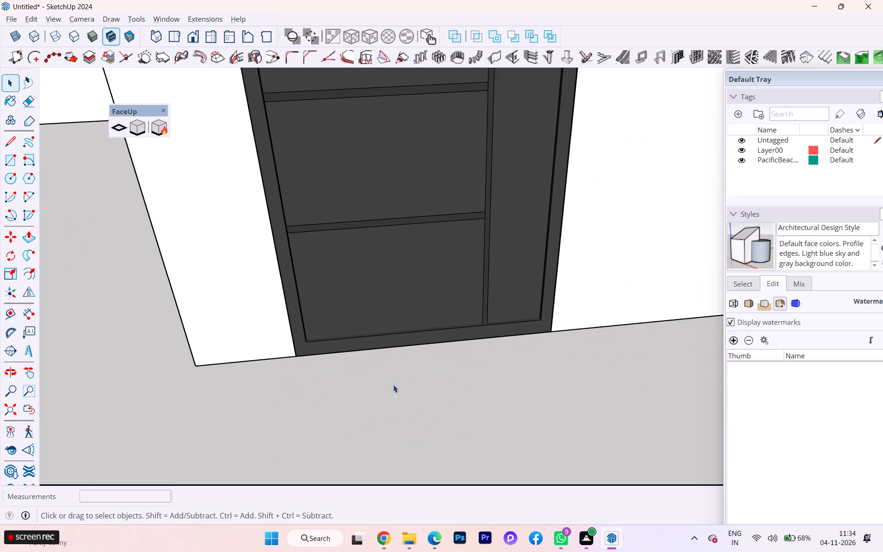
Scale the door from its top middle grip along red and blue to fit the opening's head height and wall face.
scroll(496, 374, down, 6)
scroll(598, 352, up, 2)
scroll(600, 352, down, 1)
scroll(602, 351, up, 1)
scroll(649, 330, down, 4)
scroll(482, 274, down, 1)
scroll(481, 274, up, 1)
scroll(475, 274, down, 2)
scroll(474, 274, up, 2)
scroll(474, 274, down, 1)
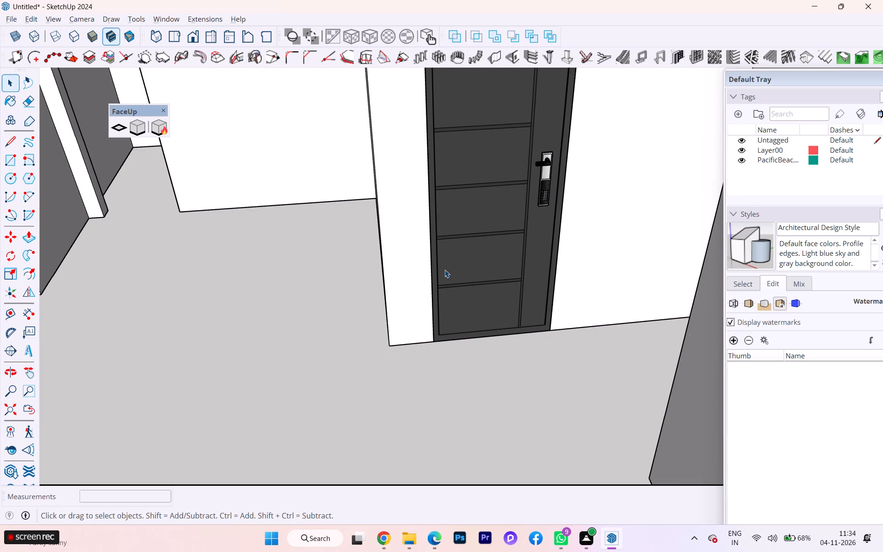
scroll(495, 294, down, 1)
scroll(497, 294, up, 1)
scroll(498, 294, down, 4)
scroll(509, 292, up, 1)
scroll(551, 277, down, 2)
scroll(555, 279, up, 1)
middle_drag(547, 286, 458, 318)
scroll(510, 147, up, 2)
click(499, 149)
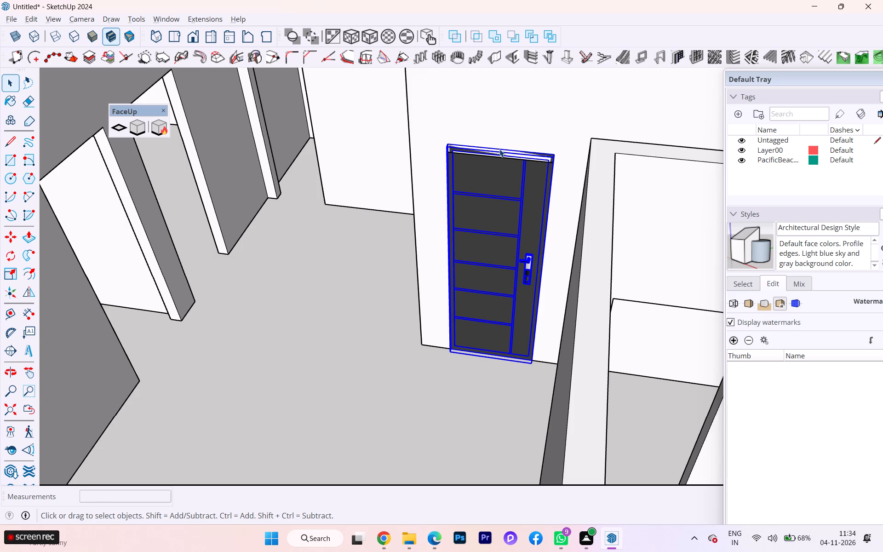
key(s)
scroll(496, 152, up, 5)
scroll(544, 139, up, 8)
scroll(504, 160, down, 1)
scroll(501, 161, up, 2)
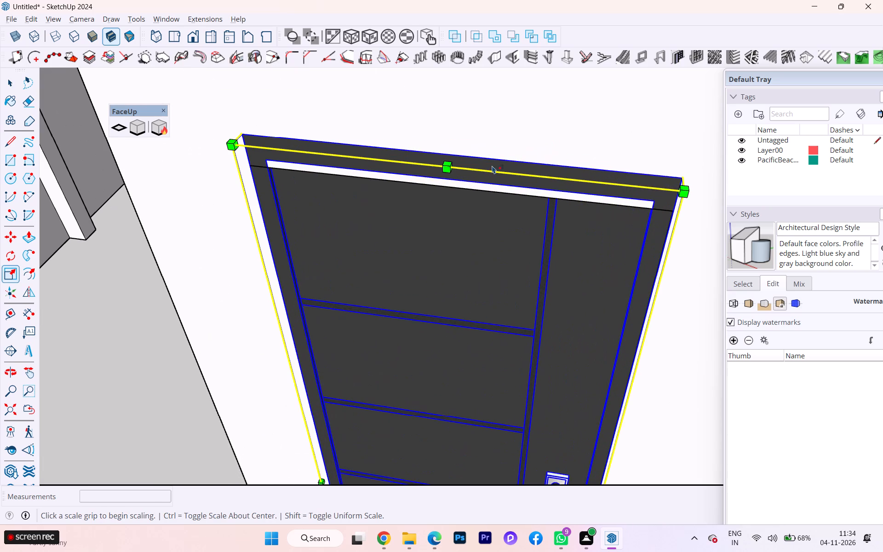
click(444, 167)
click(444, 187)
scroll(495, 196, down, 4)
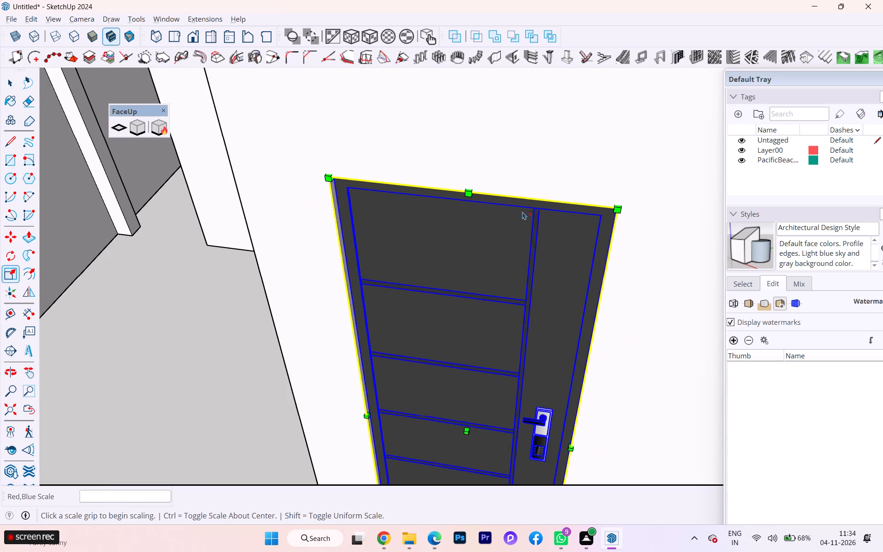
scroll(516, 227, down, 2)
scroll(516, 227, up, 1)
scroll(516, 227, down, 3)
click(17, 82)
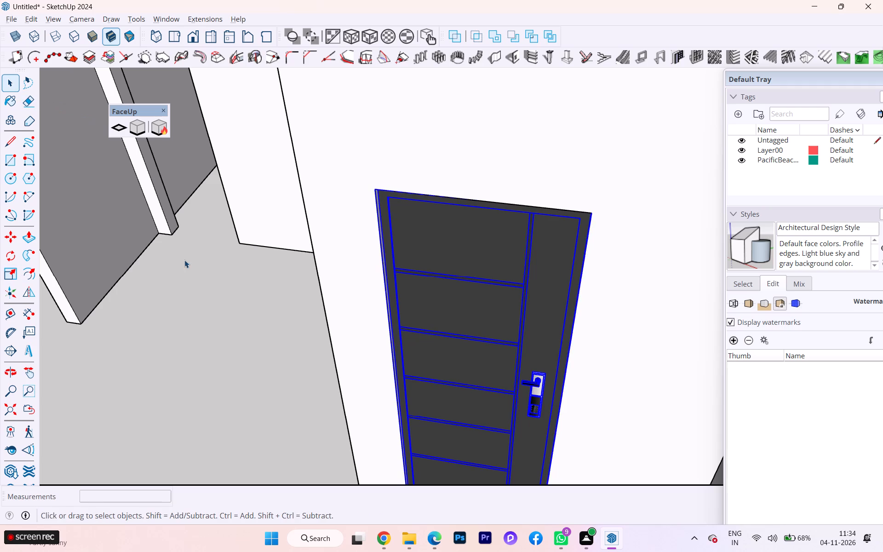
click(193, 270)
Examine the fitted door from the room side and check the surrounding openings of the house.
scroll(554, 252, down, 2)
scroll(574, 248, up, 1)
scroll(575, 248, down, 1)
scroll(576, 248, up, 1)
scroll(578, 247, down, 4)
middle_drag(577, 231, 387, 251)
scroll(431, 254, down, 2)
scroll(449, 252, up, 1)
scroll(452, 252, down, 2)
scroll(530, 260, down, 4)
scroll(538, 261, up, 4)
scroll(539, 261, down, 3)
scroll(524, 266, up, 1)
scroll(524, 266, down, 2)
middle_drag(524, 266, 297, 292)
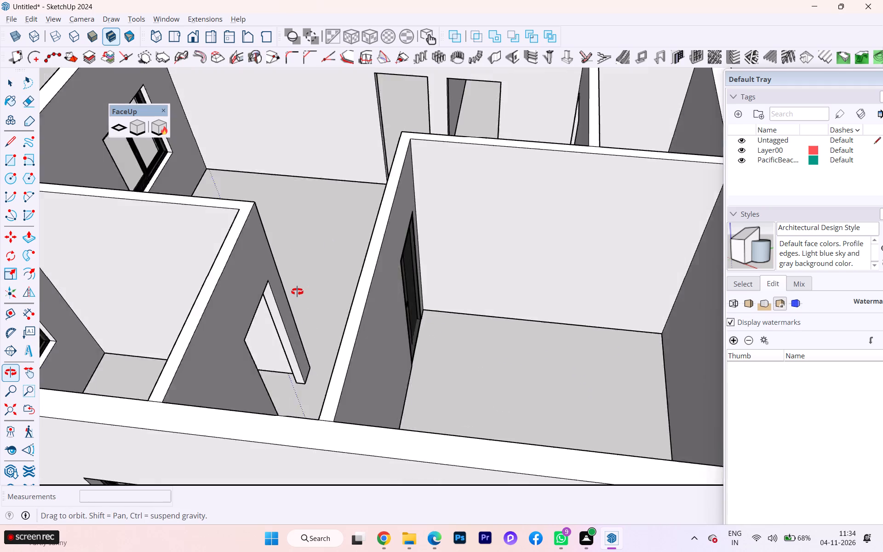
middle_drag(297, 292, 80, 296)
scroll(372, 271, up, 9)
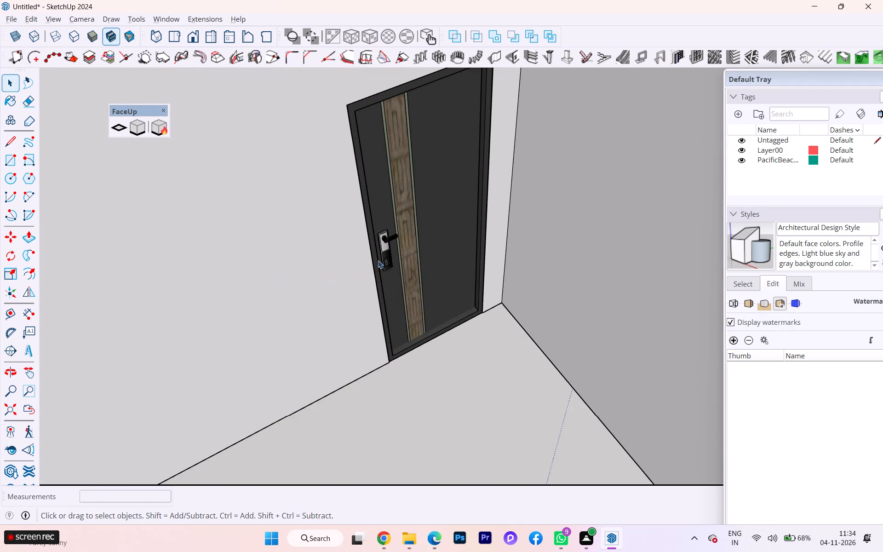
scroll(424, 262, up, 2)
scroll(427, 261, down, 3)
scroll(428, 261, up, 3)
scroll(516, 278, down, 3)
scroll(547, 288, up, 1)
scroll(554, 290, down, 1)
scroll(470, 301, down, 1)
scroll(470, 301, up, 2)
scroll(470, 301, down, 12)
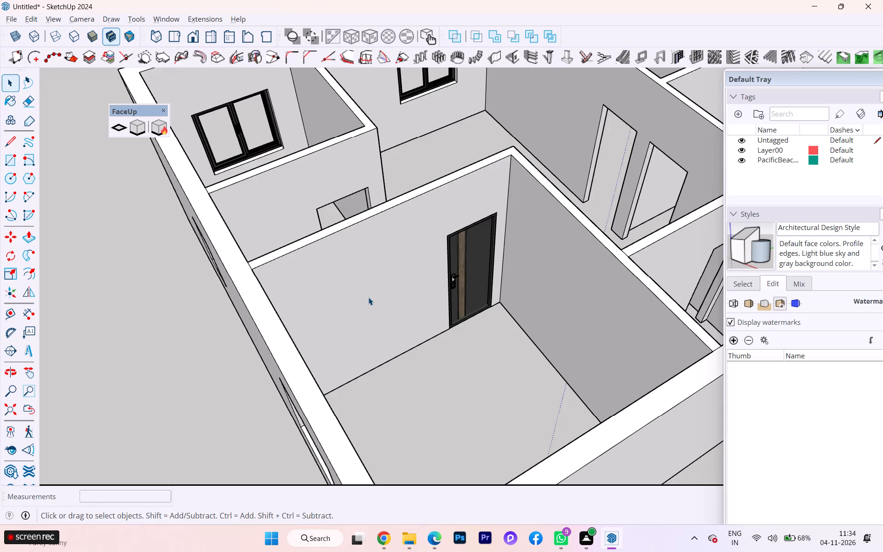
Copy the fitted dark grooved door about 8' 9" across the hall, beside the empty interior openings.
scroll(370, 297, down, 1)
middle_drag(380, 297, 875, 277)
scroll(470, 221, up, 6)
scroll(454, 231, down, 1)
scroll(454, 235, up, 1)
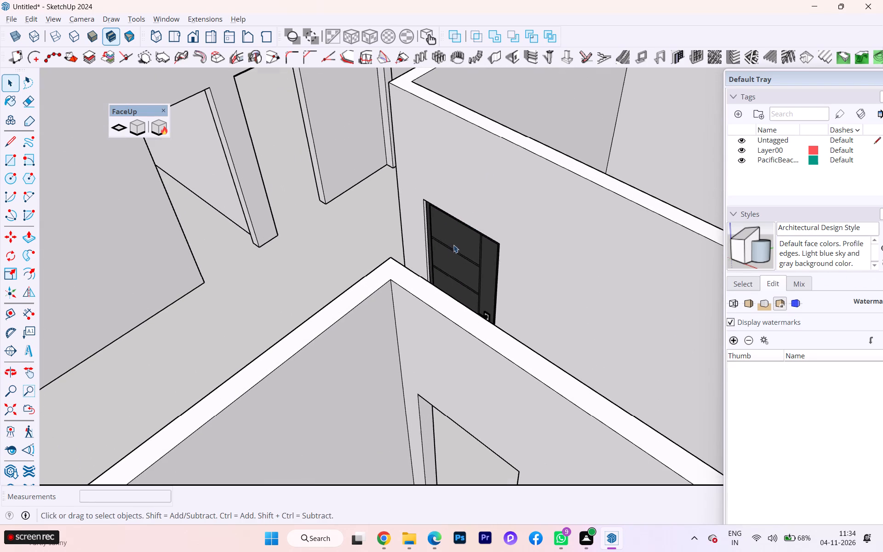
click(449, 256)
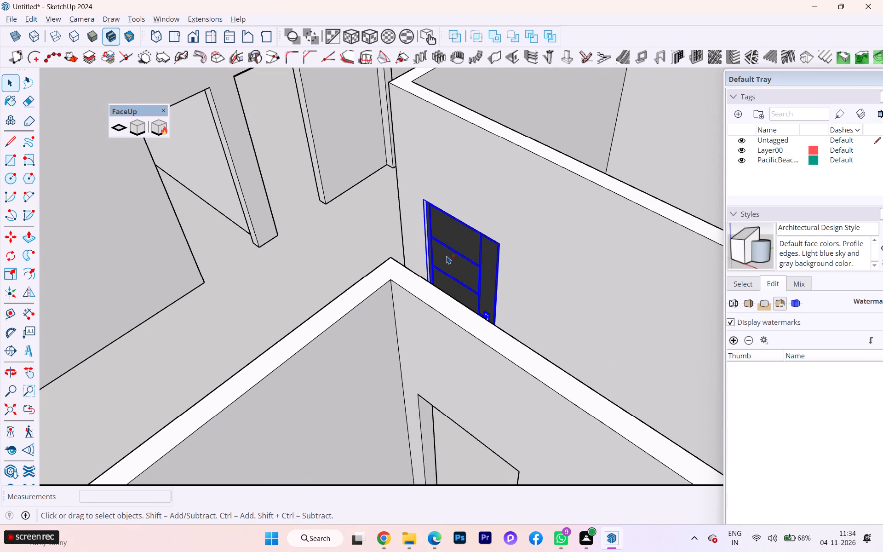
key(ctrl+c)
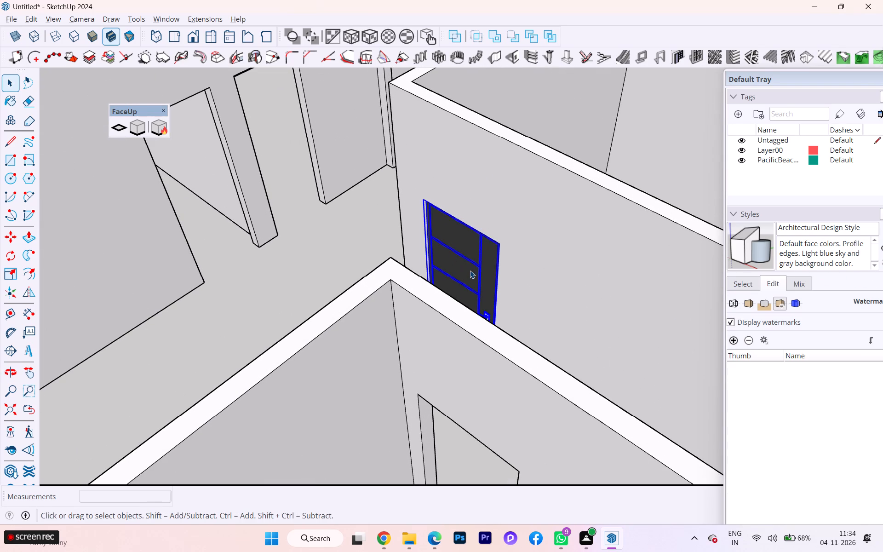
key(m)
key(Return)
click(470, 270)
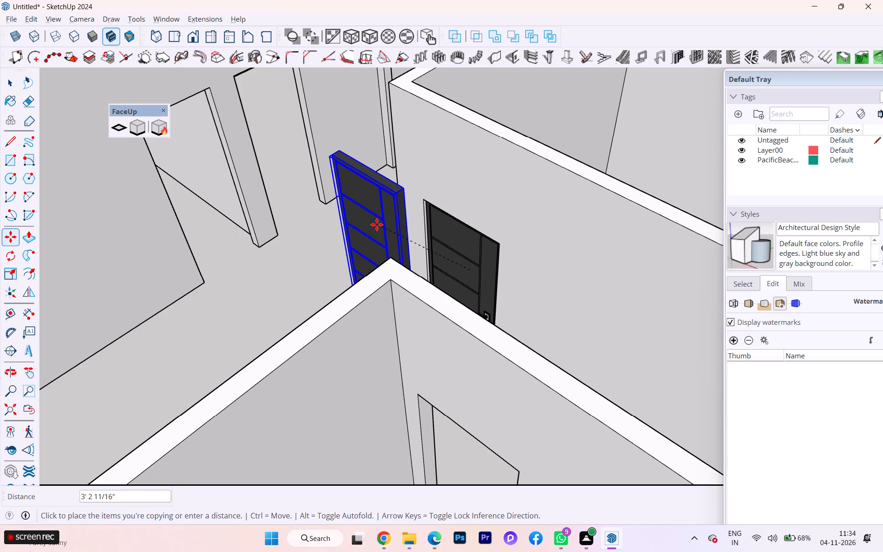
scroll(367, 209, up, 3)
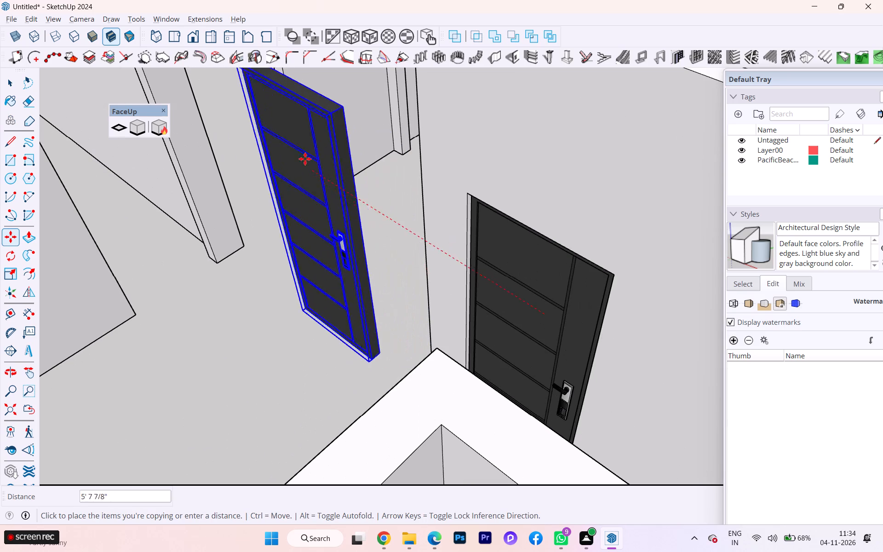
scroll(310, 161, down, 1)
scroll(326, 172, up, 1)
scroll(328, 173, down, 4)
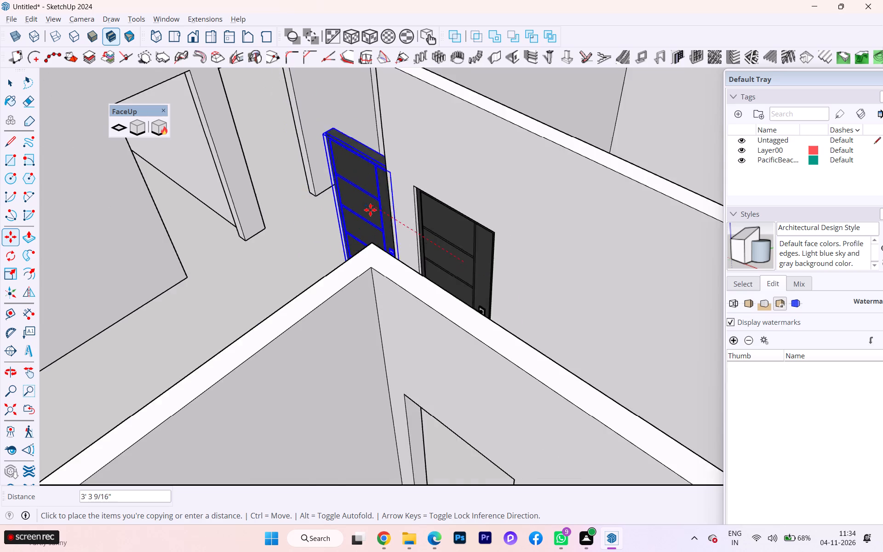
scroll(370, 210, down, 5)
scroll(373, 212, up, 1)
scroll(374, 213, down, 1)
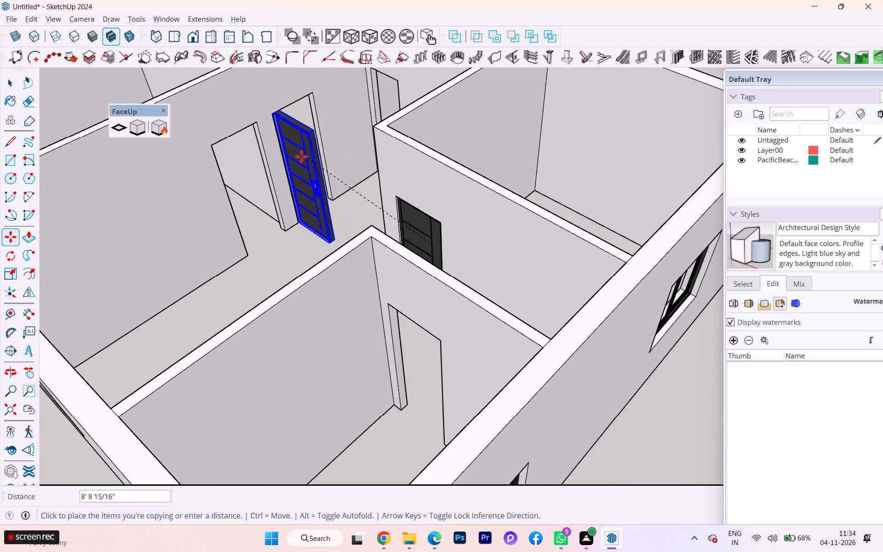
click(301, 163)
Rotate the copied dark grooved door 90° on the floor plane, aligning it with the hall wall.
scroll(318, 222, up, 5)
scroll(291, 241, down, 1)
scroll(292, 243, up, 1)
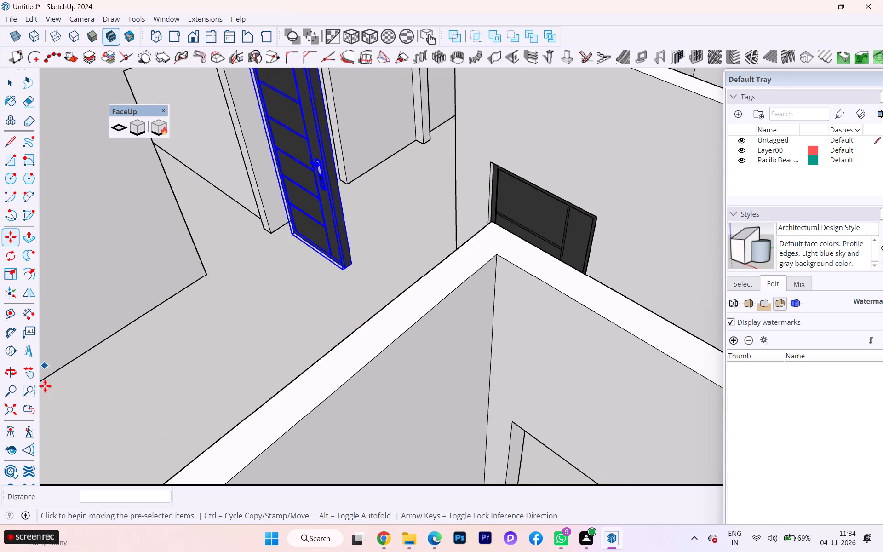
click(11, 257)
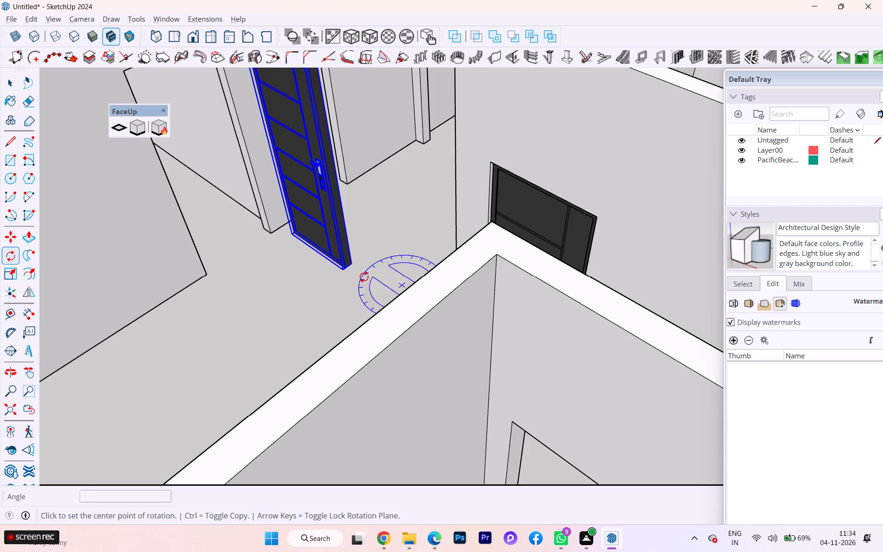
click(301, 252)
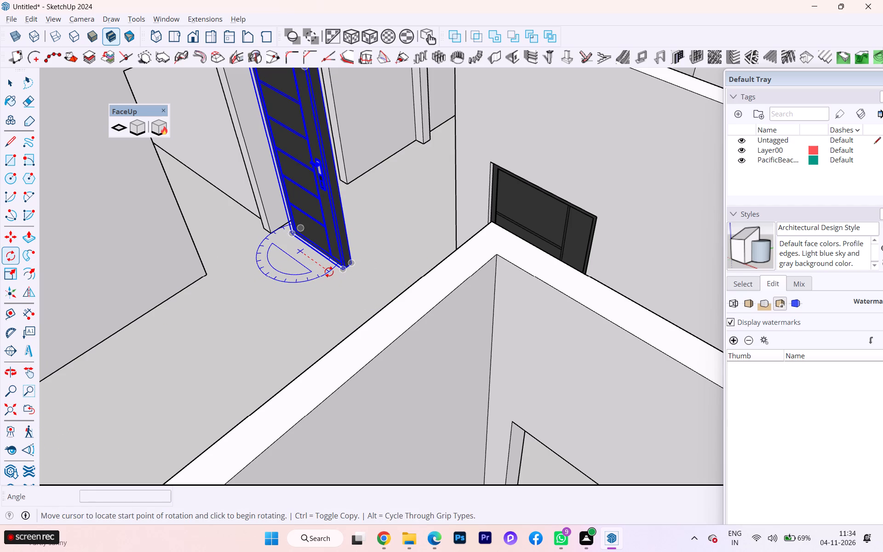
click(329, 272)
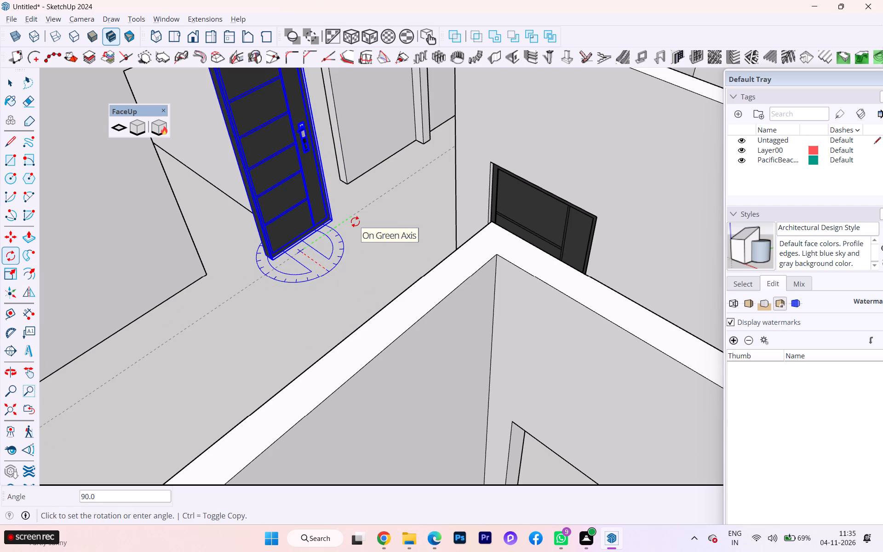
text(90)
key(Return)
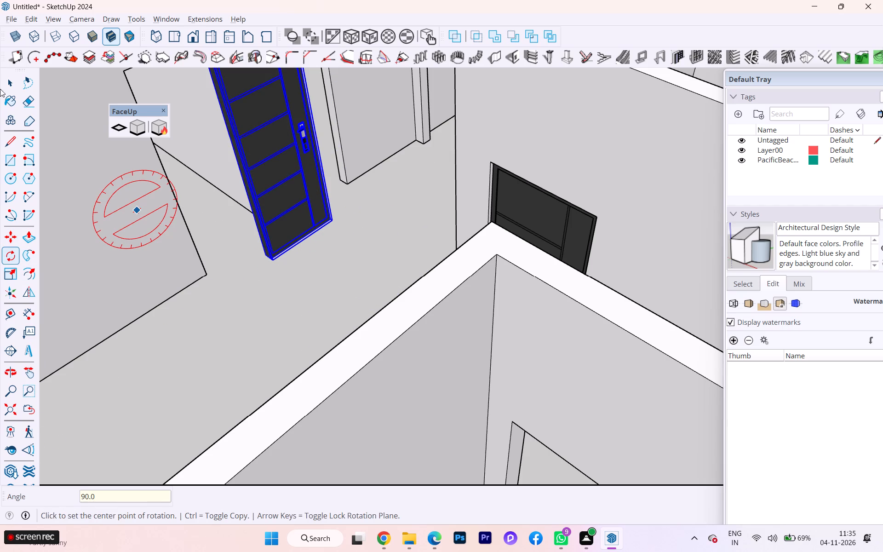
Move the rotated door by its bottom corner onto the floor corner of the first empty opening in the hall wall.
click(14, 235)
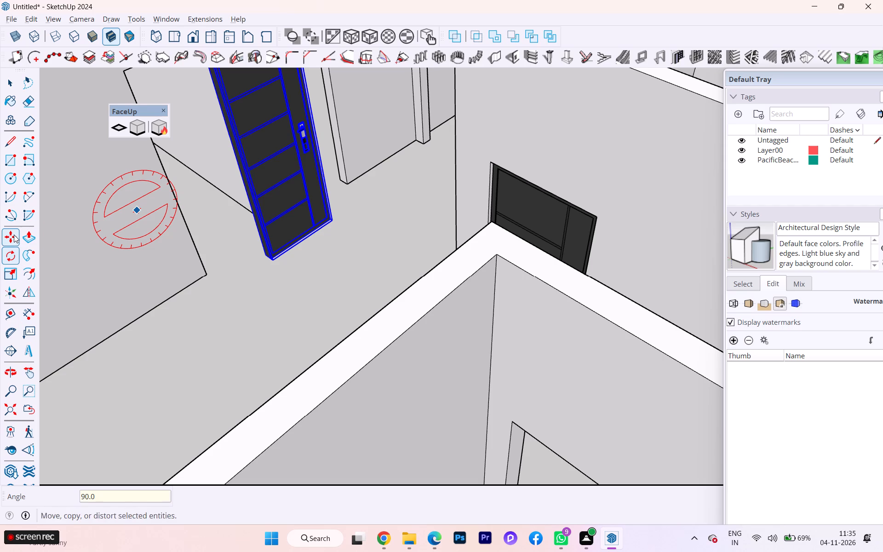
scroll(251, 255, up, 4)
scroll(297, 262, up, 3)
scroll(284, 260, down, 3)
scroll(284, 260, up, 9)
scroll(284, 260, down, 4)
scroll(284, 260, up, 9)
scroll(281, 260, down, 1)
scroll(281, 260, up, 1)
scroll(280, 259, down, 1)
scroll(279, 259, up, 4)
click(263, 260)
scroll(197, 263, down, 10)
scroll(333, 264, up, 1)
scroll(333, 264, down, 6)
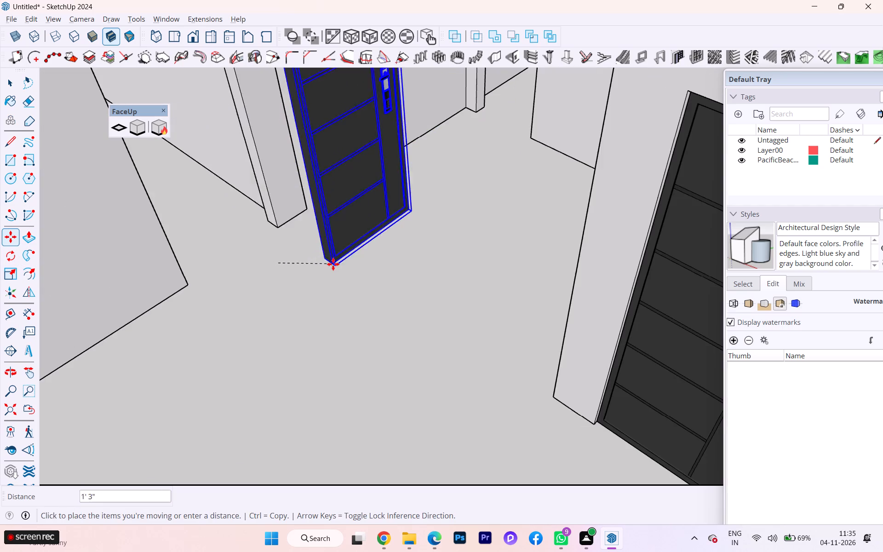
scroll(210, 266, up, 1)
scroll(208, 266, down, 1)
scroll(207, 266, up, 8)
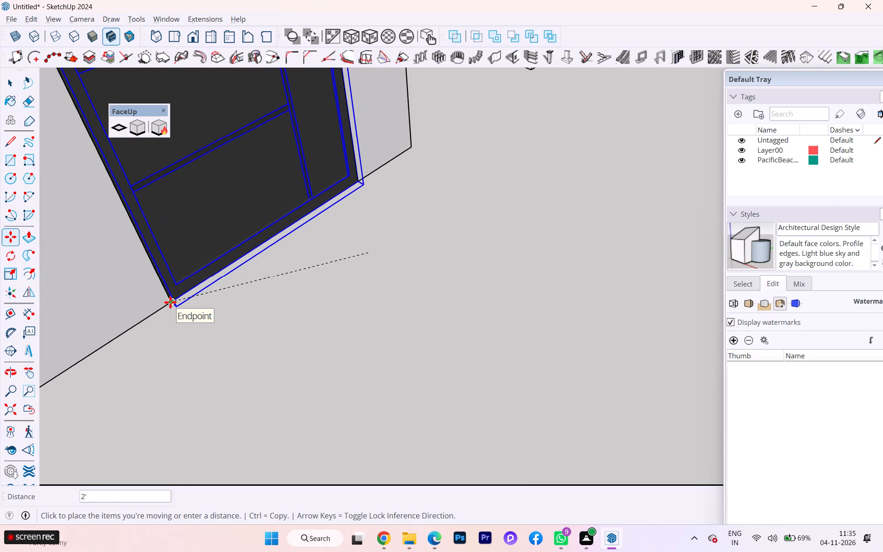
click(170, 302)
Copy the fitted door about 3' 4" along the hall wall into the adjacent empty opening.
scroll(151, 284, down, 2)
scroll(150, 286, up, 1)
scroll(150, 287, down, 12)
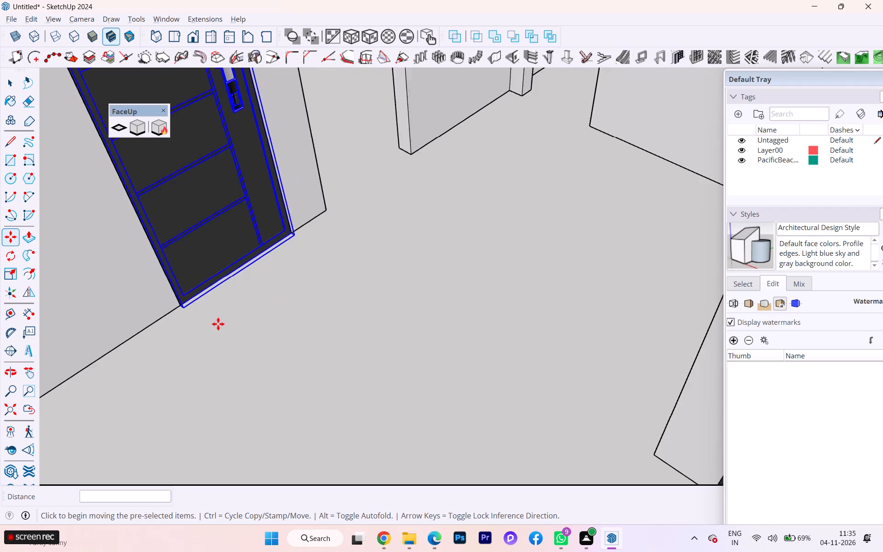
scroll(218, 324, down, 2)
scroll(222, 325, up, 4)
scroll(224, 325, down, 2)
scroll(233, 326, up, 3)
scroll(233, 326, down, 4)
scroll(235, 326, up, 7)
scroll(235, 326, down, 3)
scroll(235, 326, up, 3)
scroll(235, 326, down, 3)
scroll(236, 326, up, 1)
scroll(236, 326, down, 1)
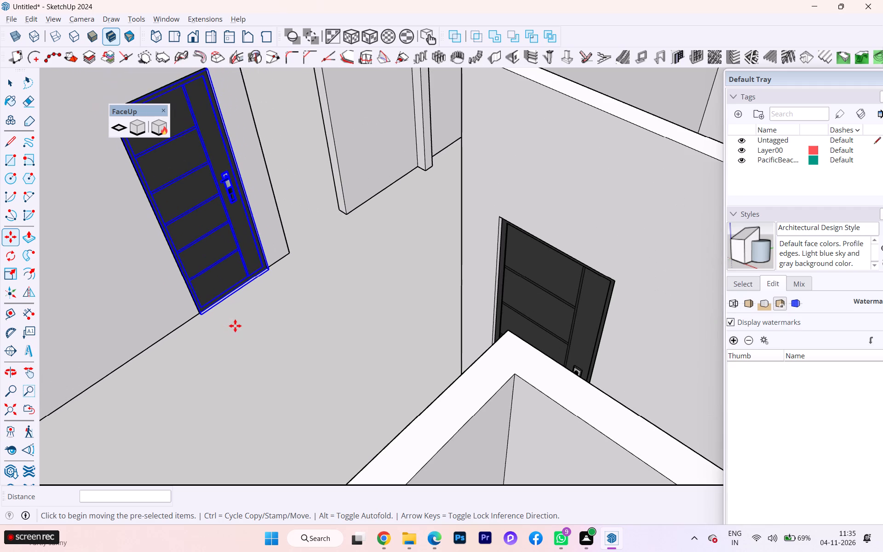
click(199, 313)
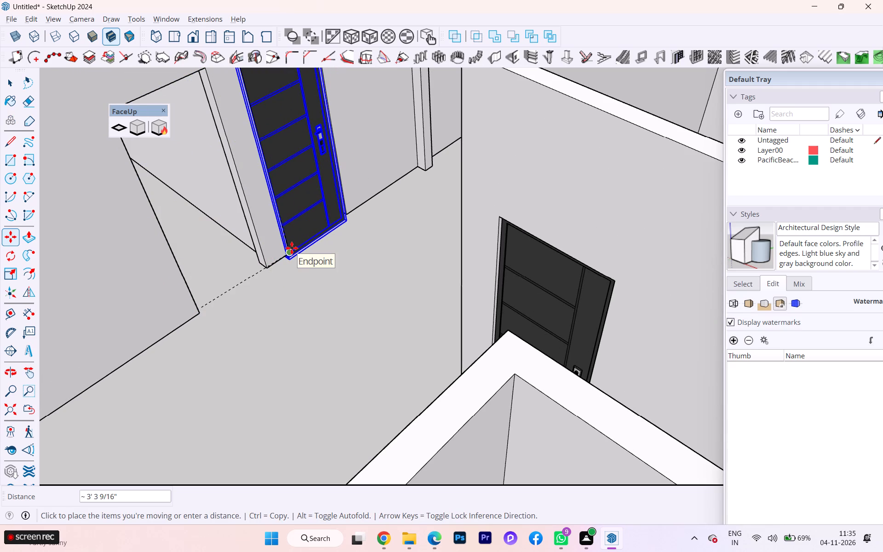
scroll(292, 248, up, 1)
scroll(292, 248, down, 3)
scroll(292, 248, up, 1)
scroll(292, 248, down, 1)
scroll(292, 248, up, 1)
scroll(351, 197, up, 5)
scroll(288, 252, up, 3)
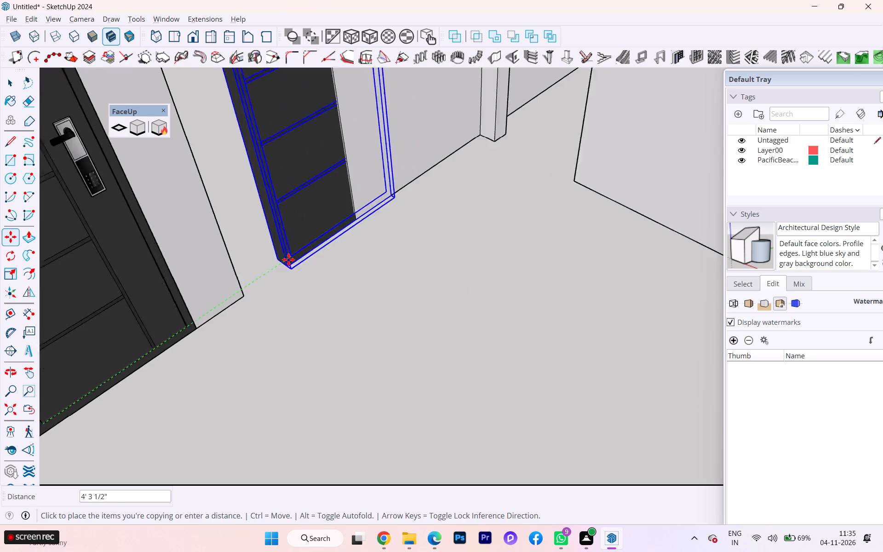
scroll(288, 259, up, 5)
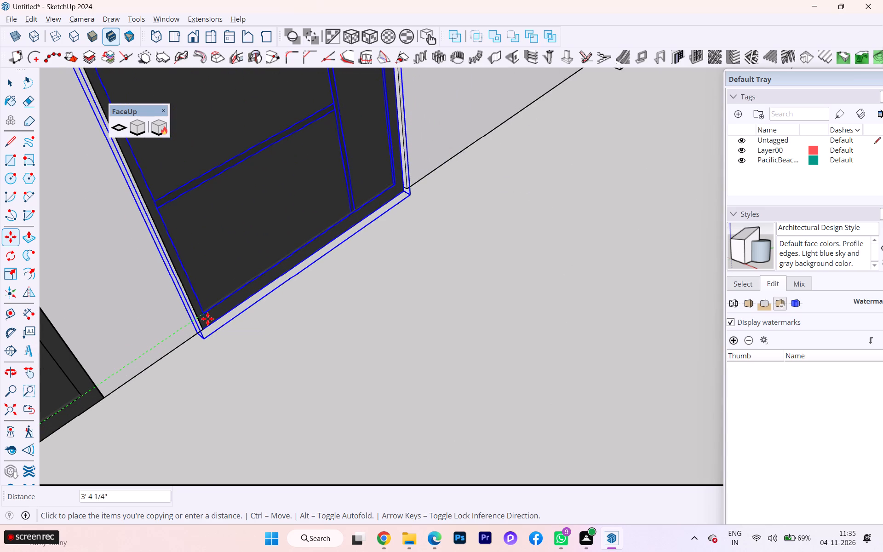
click(212, 315)
Move the second door by its bottom corner exactly onto its opening's floor corner, and clear the selection.
scroll(208, 320, down, 1)
scroll(208, 320, up, 8)
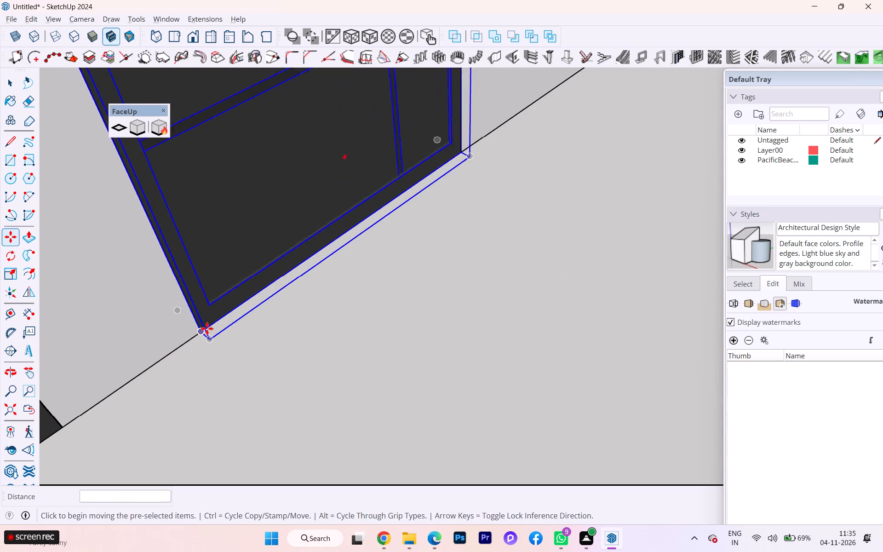
scroll(207, 328, up, 1)
scroll(207, 328, down, 2)
scroll(207, 329, up, 7)
scroll(206, 330, down, 5)
scroll(205, 331, up, 4)
scroll(204, 333, down, 2)
scroll(204, 333, up, 3)
click(201, 335)
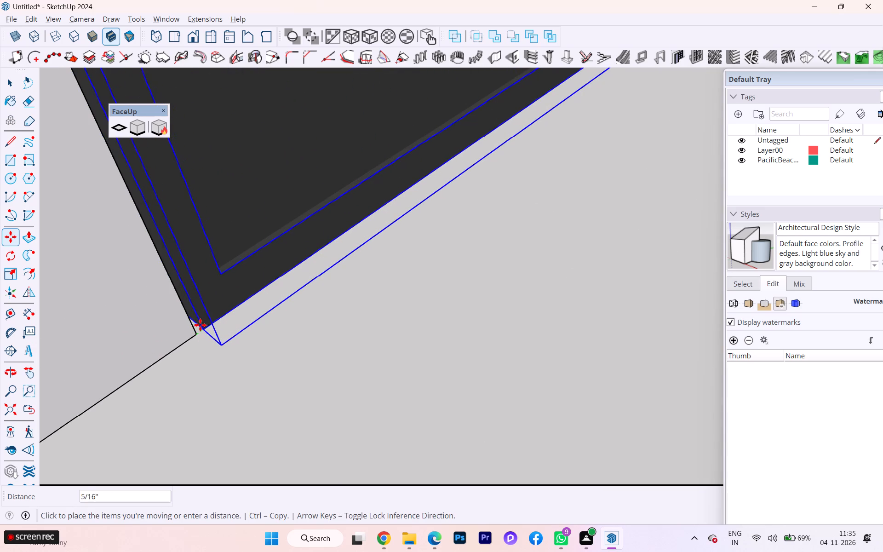
click(196, 332)
scroll(394, 249, down, 4)
scroll(405, 247, up, 2)
scroll(405, 247, down, 4)
scroll(405, 247, up, 1)
scroll(362, 237, down, 8)
scroll(344, 234, up, 1)
scroll(344, 234, down, 4)
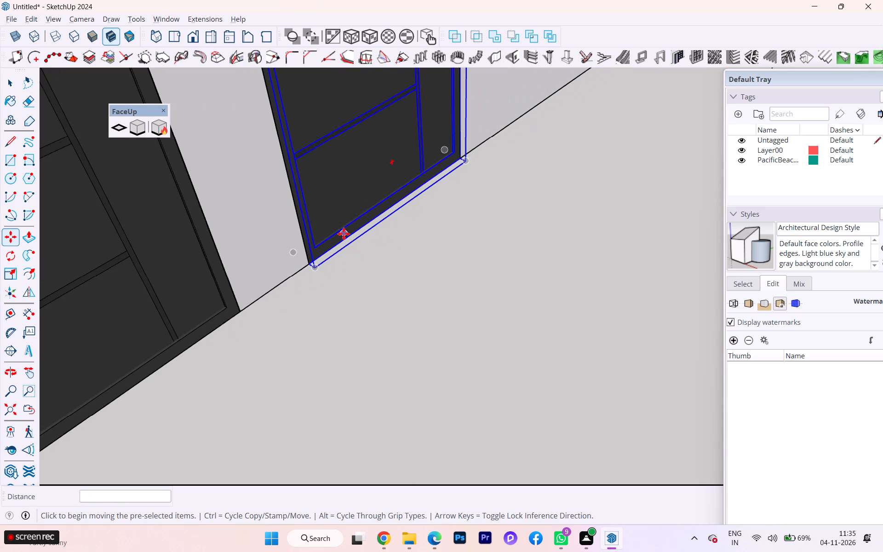
scroll(372, 244, down, 1)
scroll(372, 244, up, 3)
scroll(373, 245, down, 1)
scroll(374, 247, up, 2)
scroll(374, 247, down, 7)
scroll(520, 257, up, 1)
scroll(522, 257, down, 8)
scroll(517, 246, up, 2)
scroll(517, 246, down, 3)
scroll(517, 246, up, 1)
scroll(508, 258, down, 13)
scroll(505, 262, up, 2)
scroll(505, 262, down, 1)
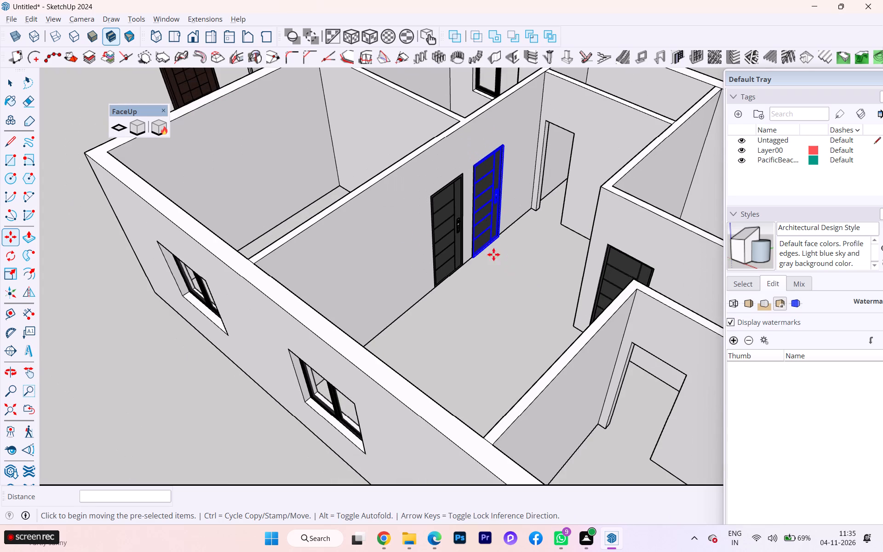
click(9, 82)
click(86, 96)
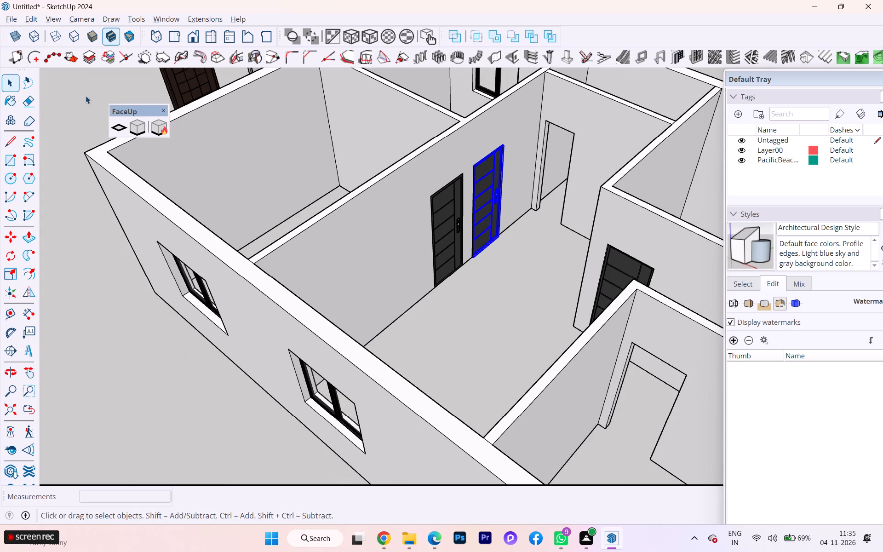
Examine the fitted hall doors and the neighbouring interior openings that still have no door.
scroll(522, 172, up, 6)
scroll(520, 178, down, 1)
scroll(520, 178, up, 1)
scroll(519, 178, down, 1)
scroll(332, 190, down, 5)
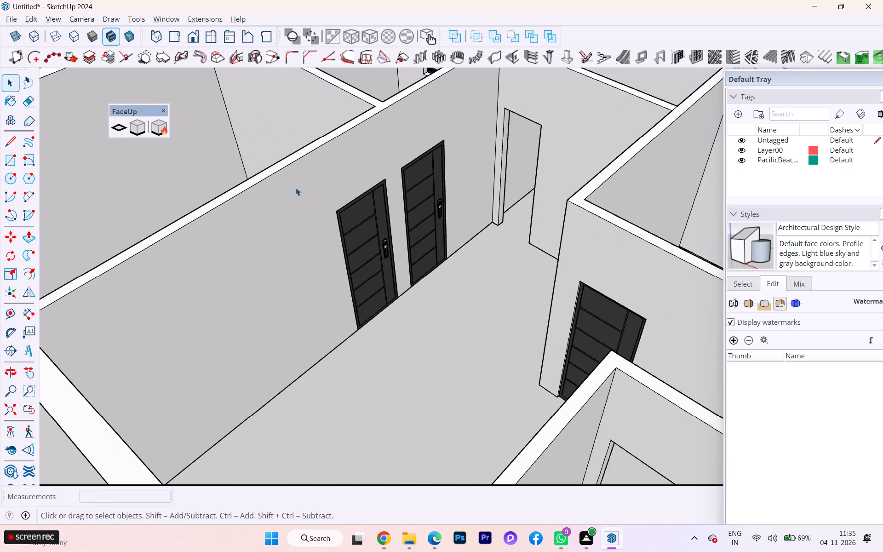
scroll(273, 186, down, 1)
scroll(273, 186, up, 1)
middle_drag(201, 194, 131, 208)
scroll(532, 199, down, 1)
scroll(533, 199, up, 5)
scroll(534, 199, down, 4)
scroll(464, 215, up, 1)
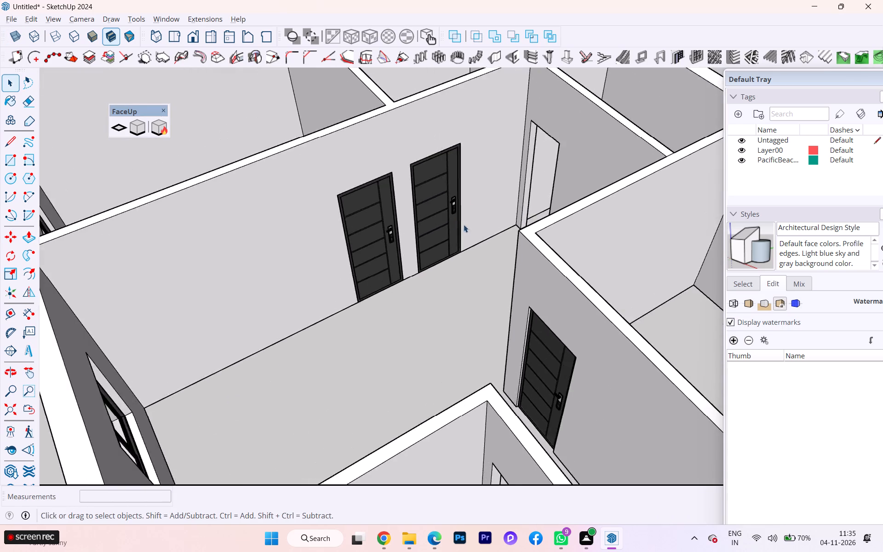
scroll(464, 226, down, 5)
scroll(463, 230, up, 1)
scroll(463, 230, down, 2)
scroll(333, 234, up, 1)
scroll(333, 235, down, 5)
scroll(631, 281, up, 2)
scroll(631, 281, down, 4)
scroll(631, 281, up, 1)
scroll(632, 276, down, 1)
scroll(632, 275, up, 2)
scroll(576, 218, up, 2)
scroll(508, 248, down, 3)
scroll(508, 248, up, 2)
scroll(508, 248, down, 1)
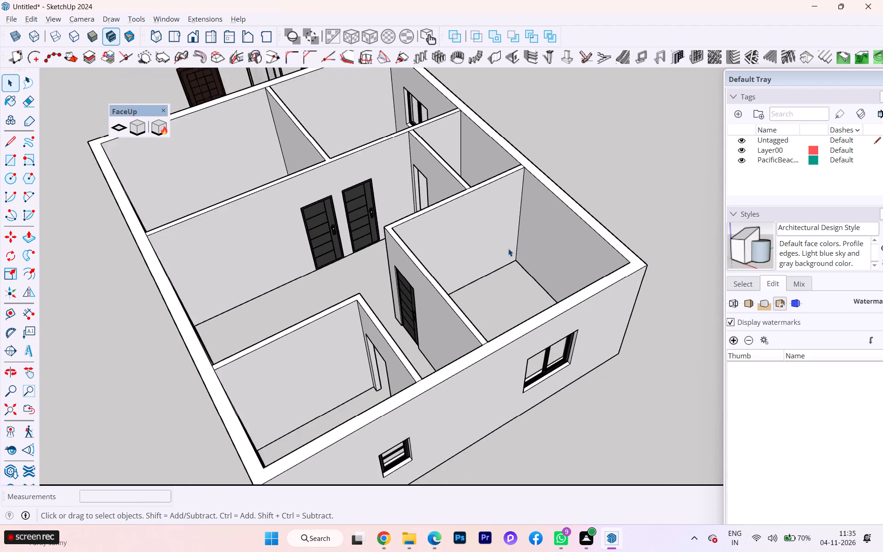
middle_drag(508, 248, 694, 231)
scroll(315, 218, down, 1)
scroll(315, 218, up, 8)
scroll(315, 214, down, 4)
scroll(315, 214, up, 3)
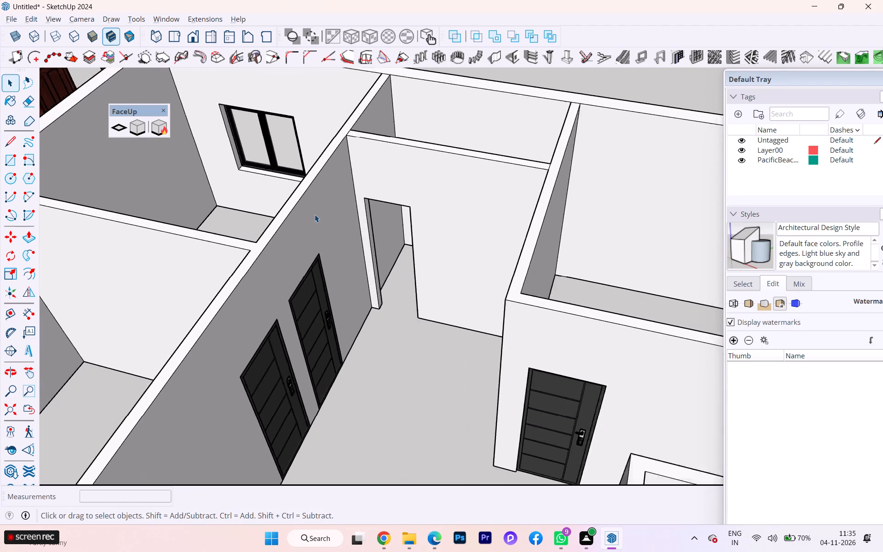
scroll(315, 214, up, 4)
scroll(315, 214, down, 4)
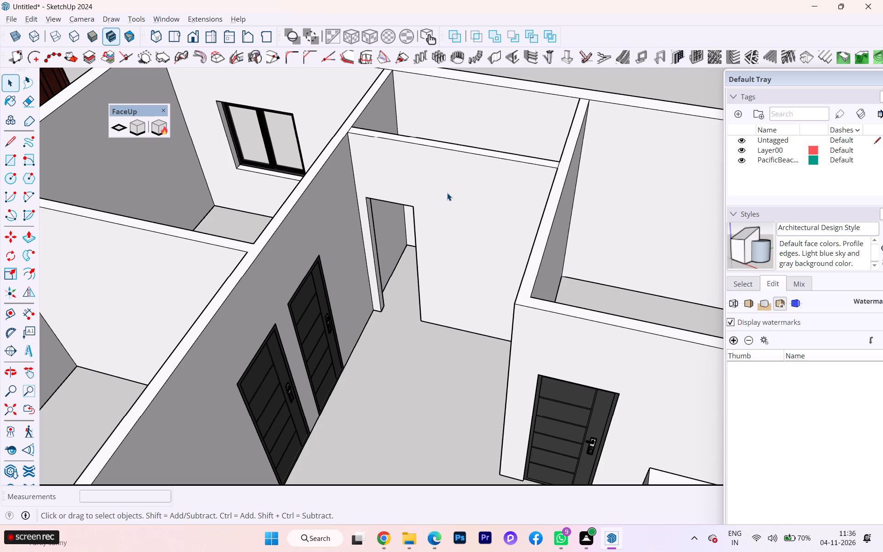
Examine the whole house from outside along with the row of spare doors beside it.
scroll(398, 239, down, 2)
scroll(393, 242, up, 2)
scroll(391, 243, down, 2)
scroll(448, 253, down, 1)
scroll(464, 248, up, 2)
scroll(464, 248, down, 5)
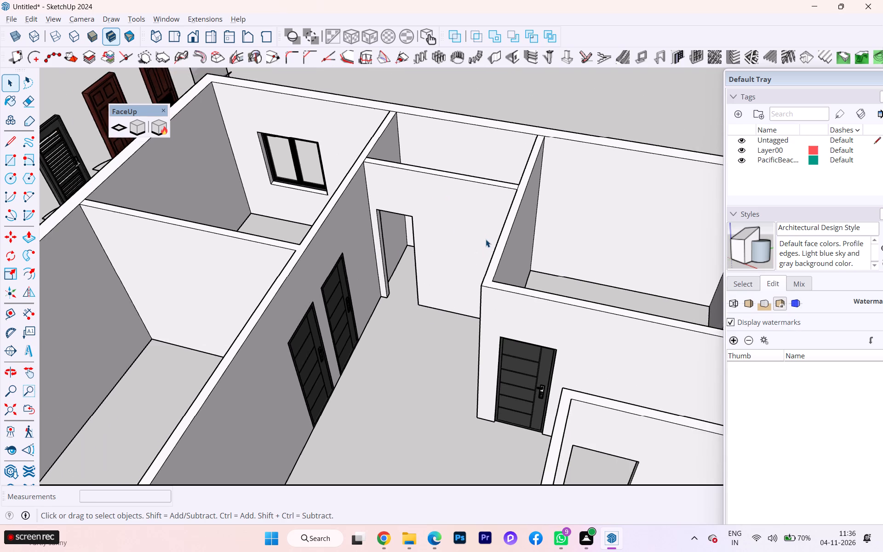
scroll(486, 239, down, 8)
scroll(588, 315, down, 1)
middle_drag(585, 311, 650, 273)
scroll(649, 273, up, 2)
scroll(380, 288, down, 1)
scroll(381, 288, up, 2)
scroll(389, 283, down, 3)
scroll(390, 282, up, 2)
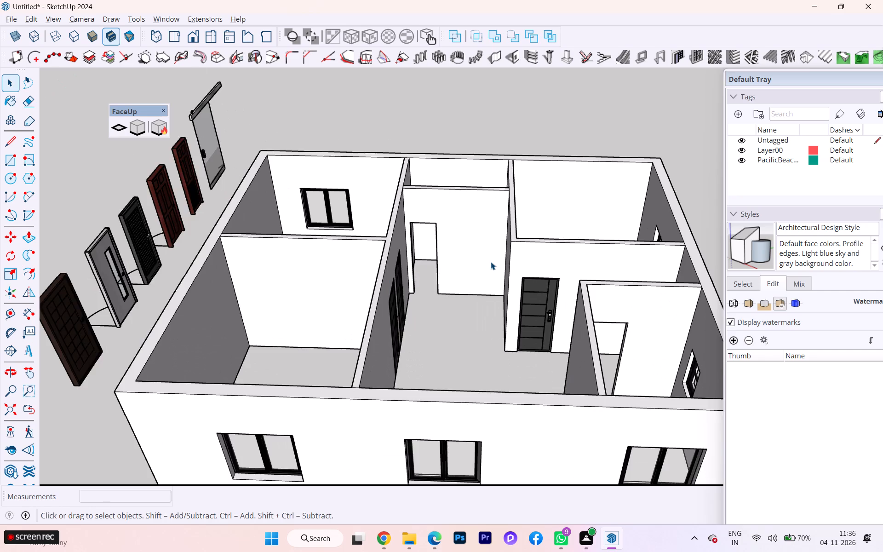
scroll(491, 262, up, 6)
scroll(495, 261, down, 4)
scroll(520, 276, up, 1)
scroll(520, 276, down, 1)
scroll(521, 276, up, 1)
scroll(522, 276, down, 14)
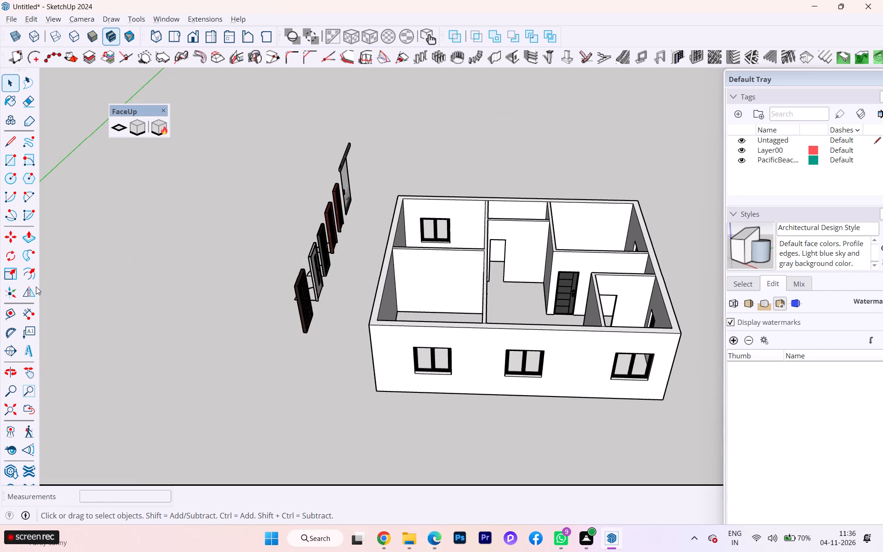
scroll(189, 278, down, 1)
middle_drag(264, 294, 597, 256)
scroll(550, 282, up, 4)
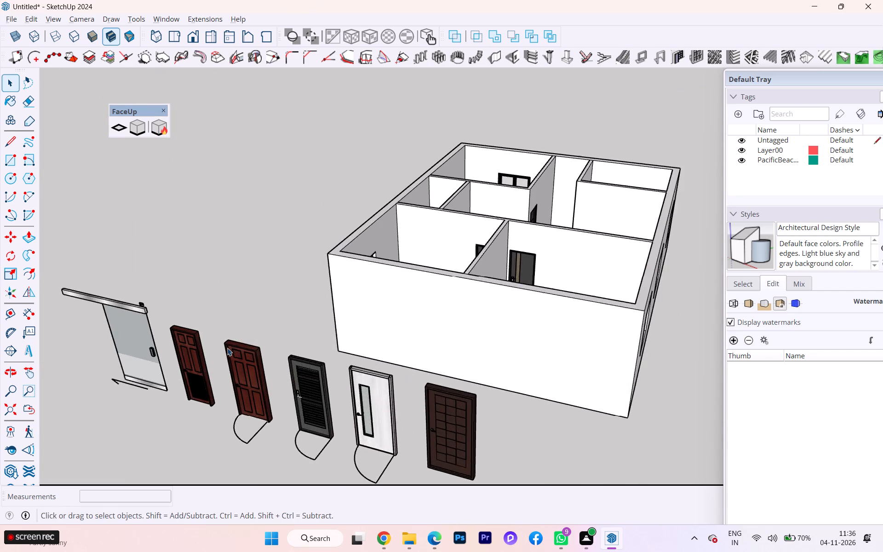
Examine the row of spare doors beside the house up close to compare their designs.
scroll(200, 333, up, 3)
scroll(198, 332, down, 1)
scroll(198, 332, up, 12)
scroll(185, 344, down, 3)
scroll(186, 344, up, 3)
scroll(209, 295, up, 2)
scroll(210, 279, down, 1)
scroll(210, 278, up, 1)
scroll(210, 276, down, 4)
scroll(315, 253, down, 1)
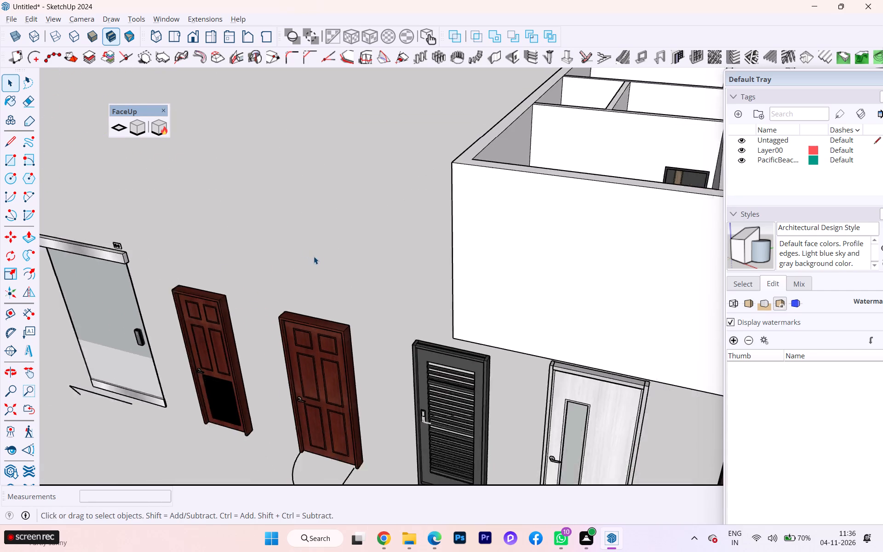
scroll(314, 256, down, 4)
scroll(432, 357, down, 1)
scroll(420, 373, up, 5)
scroll(493, 371, up, 3)
scroll(551, 351, up, 3)
scroll(552, 351, down, 1)
scroll(552, 351, up, 4)
scroll(552, 351, down, 1)
scroll(552, 351, up, 8)
scroll(546, 329, down, 4)
scroll(431, 310, down, 2)
scroll(431, 310, up, 2)
scroll(431, 310, down, 2)
scroll(431, 310, up, 1)
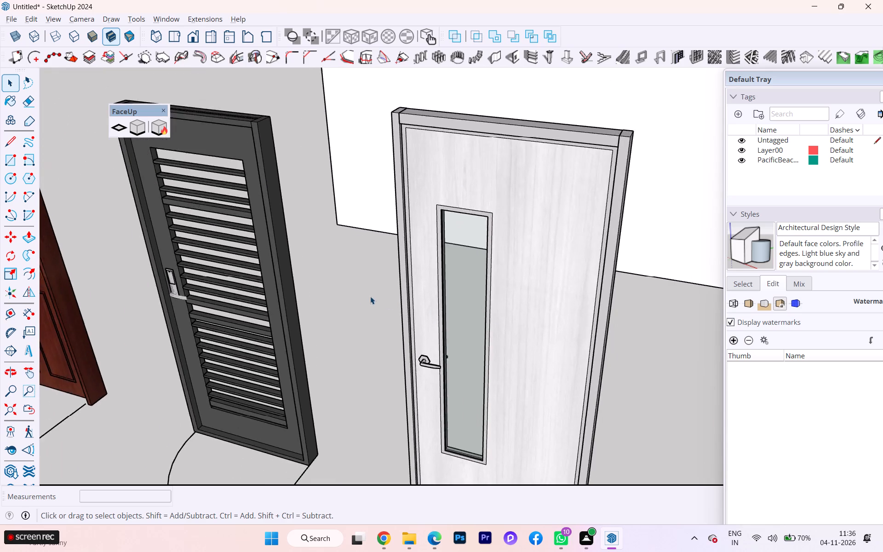
scroll(363, 296, down, 2)
scroll(361, 296, up, 2)
scroll(361, 296, down, 4)
scroll(355, 292, up, 3)
scroll(355, 292, down, 11)
scroll(364, 362, up, 7)
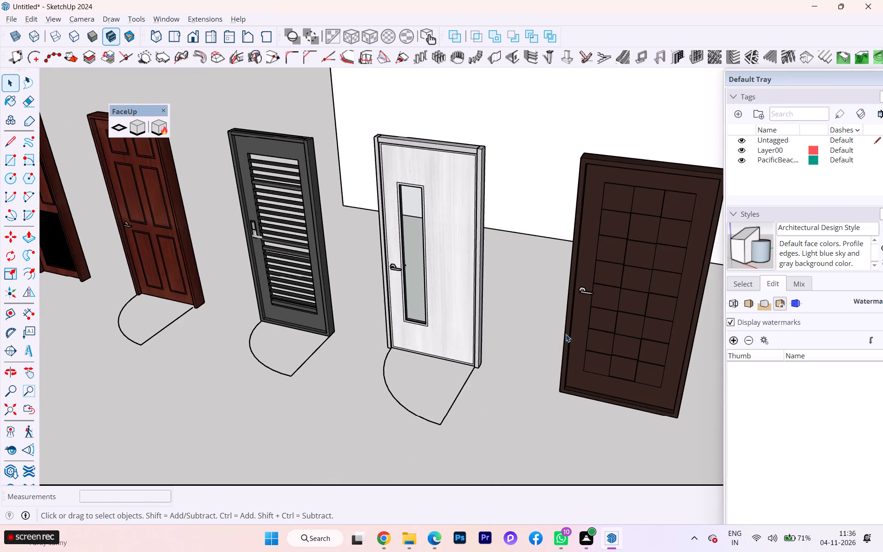
scroll(583, 329, up, 3)
scroll(591, 328, down, 3)
scroll(477, 314, down, 2)
scroll(477, 314, up, 3)
scroll(476, 314, down, 2)
scroll(385, 322, down, 2)
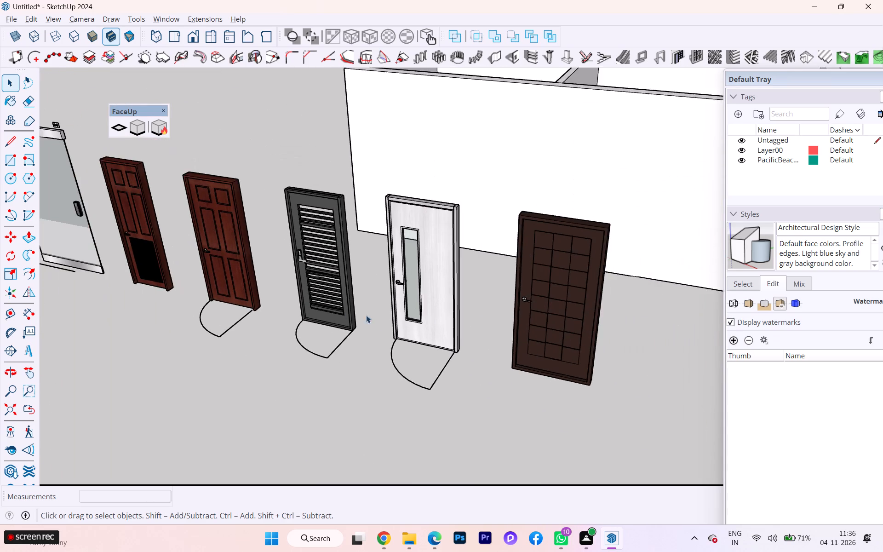
Open the spare doors group and delete the sliding glass door at the end of the row.
scroll(326, 308, down, 2)
scroll(289, 306, down, 1)
middle_drag(281, 307, 482, 297)
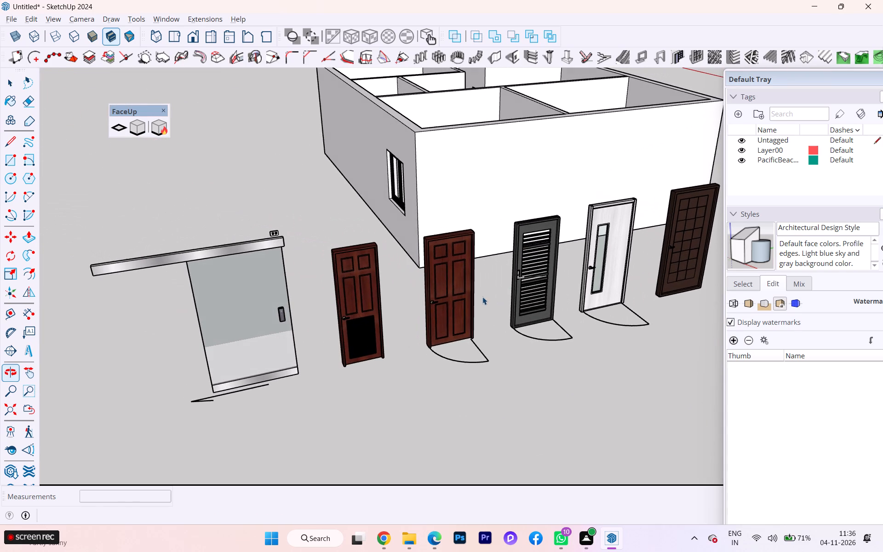
click(246, 291)
double_click(246, 291)
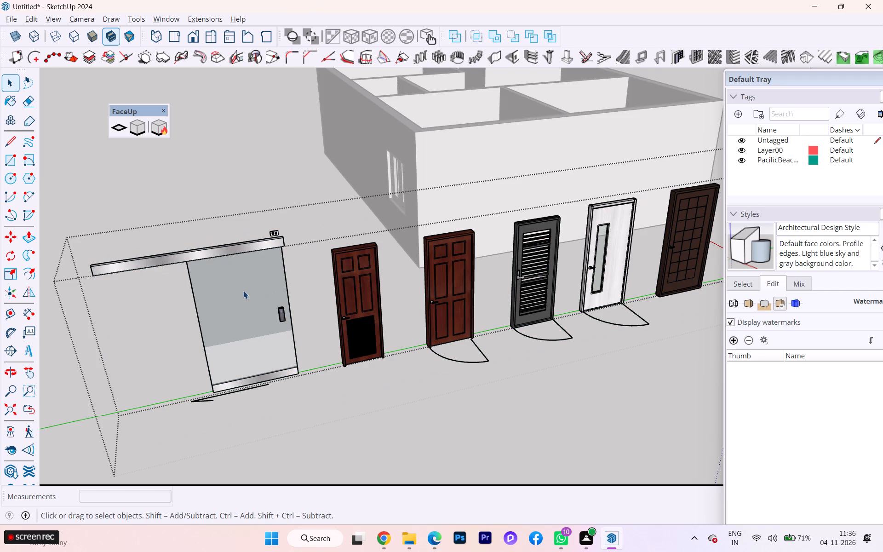
drag(88, 209, 316, 464)
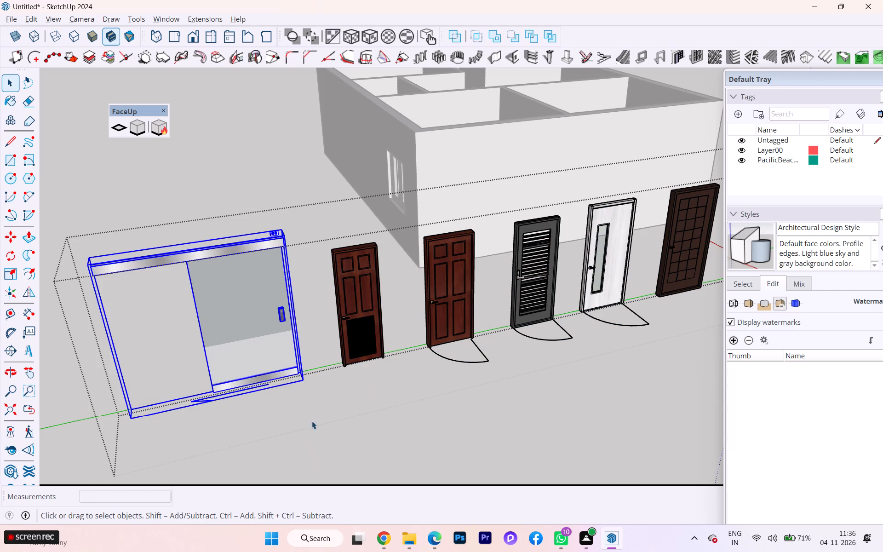
key(Delete)
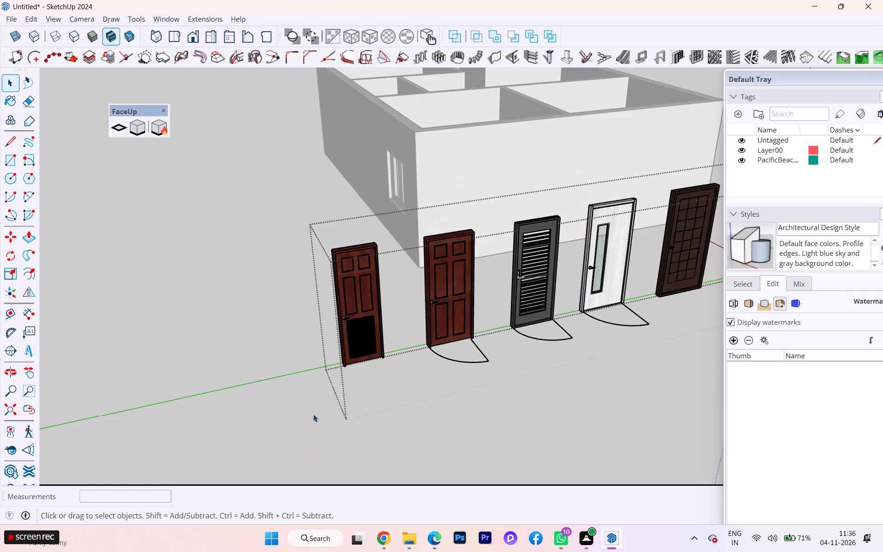
Examine the remaining spare doors up close from their front side.
scroll(378, 370, up, 6)
scroll(378, 370, down, 1)
scroll(378, 370, up, 1)
scroll(92, 359, down, 1)
scroll(86, 360, up, 1)
scroll(65, 363, down, 3)
scroll(53, 367, up, 4)
scroll(184, 408, down, 6)
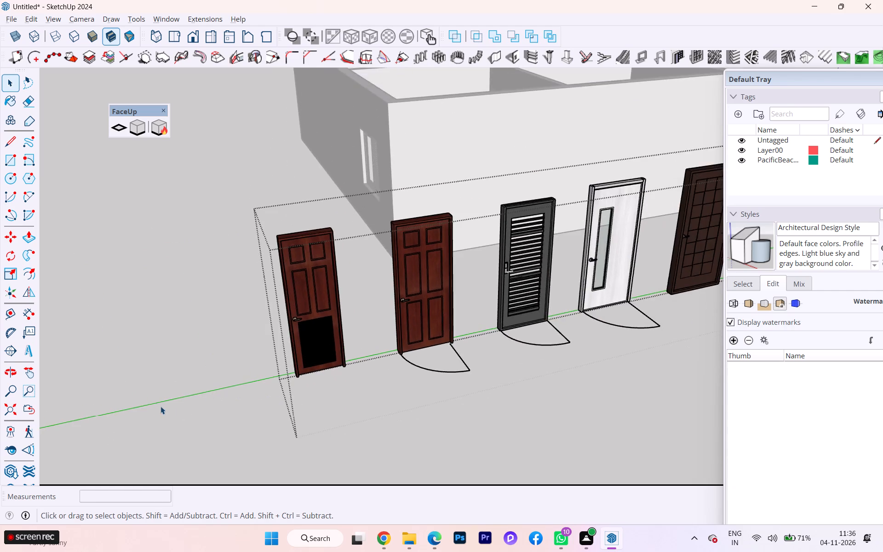
scroll(417, 323, up, 3)
scroll(269, 248, up, 11)
scroll(344, 253, up, 5)
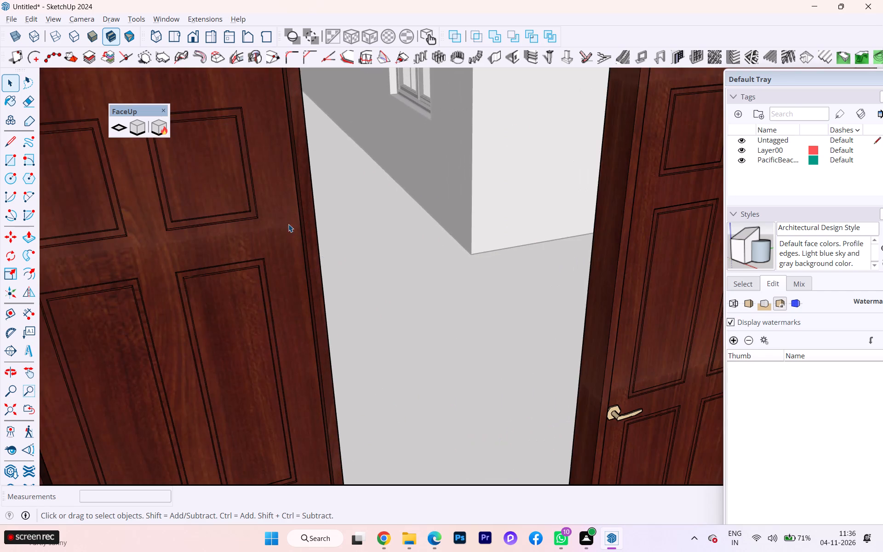
scroll(287, 222, down, 2)
scroll(427, 259, down, 5)
scroll(423, 261, up, 3)
scroll(419, 263, down, 4)
scroll(384, 275, up, 2)
scroll(384, 275, down, 1)
scroll(419, 300, down, 2)
Examine the remaining spare doors from the house side, comparing all five designs.
middle_drag(272, 303, 420, 291)
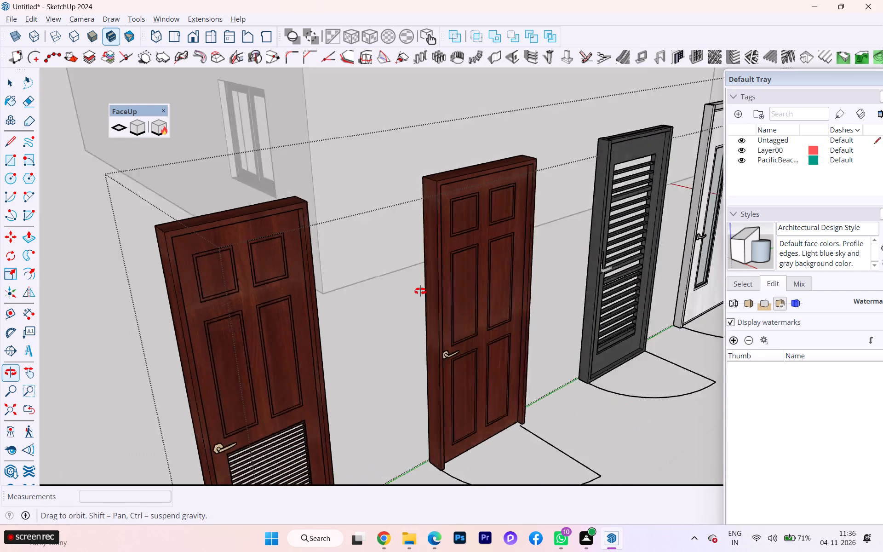
middle_drag(420, 291, 728, 269)
scroll(592, 274, down, 6)
scroll(353, 289, up, 1)
middle_drag(338, 296, 489, 280)
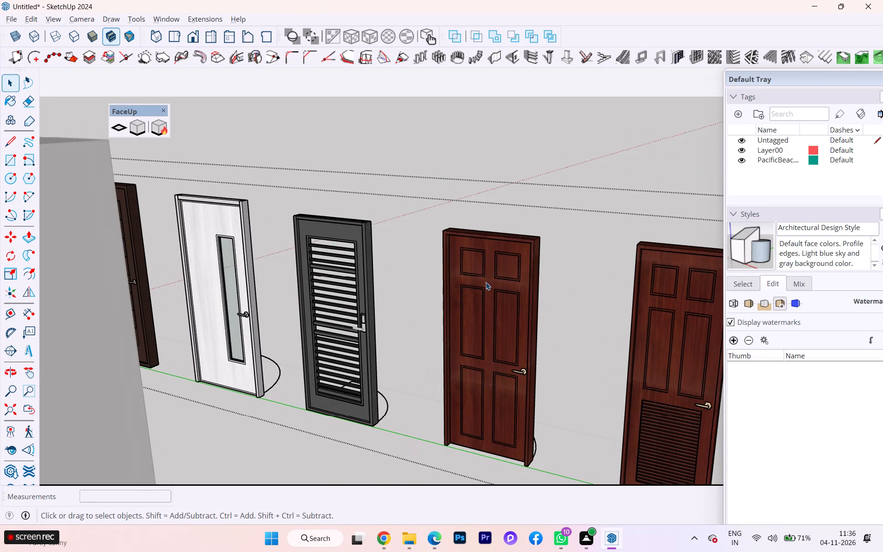
scroll(395, 270, down, 2)
scroll(394, 270, up, 1)
scroll(394, 270, down, 1)
middle_drag(399, 292, 544, 348)
scroll(473, 331, down, 1)
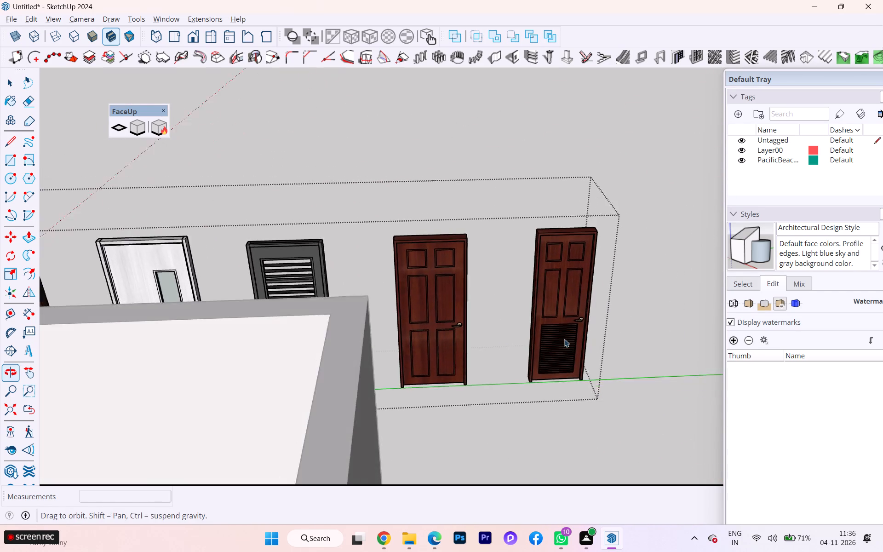
scroll(568, 337, up, 1)
scroll(642, 298, down, 5)
scroll(699, 292, up, 2)
scroll(363, 270, down, 2)
scroll(409, 267, down, 1)
middle_drag(431, 272, 436, 273)
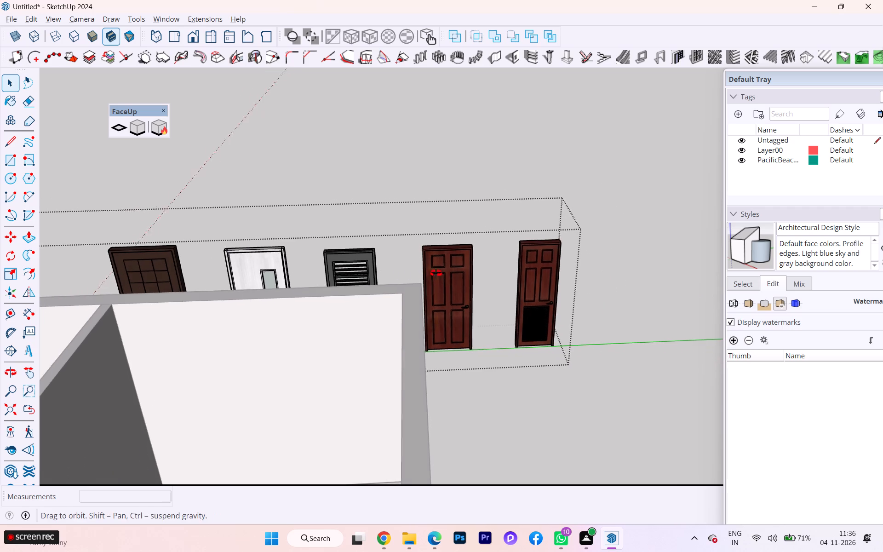
middle_drag(436, 273, 524, 273)
scroll(577, 262, down, 1)
scroll(577, 262, up, 2)
scroll(577, 263, down, 1)
scroll(234, 282, up, 5)
scroll(477, 250, down, 2)
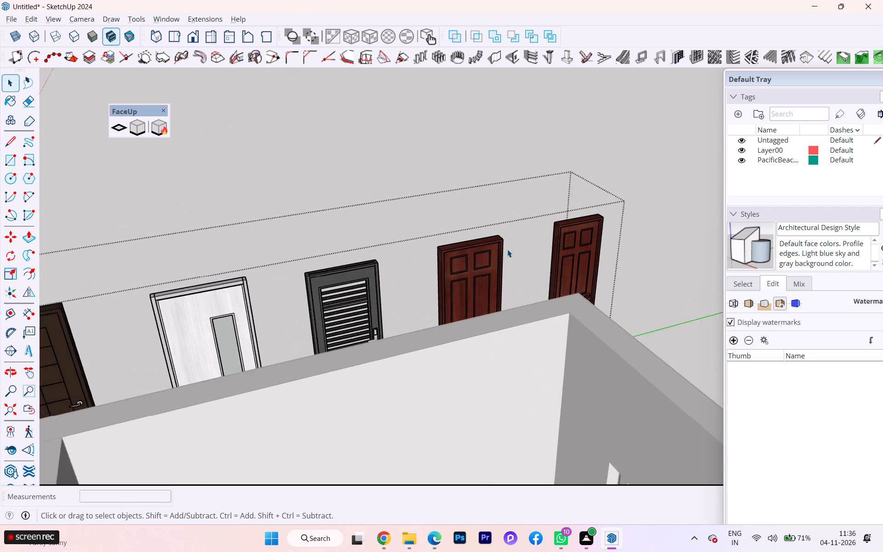
scroll(507, 249, down, 1)
scroll(343, 267, up, 3)
scroll(330, 273, down, 1)
scroll(330, 273, up, 2)
scroll(377, 322, up, 8)
scroll(407, 340, down, 2)
scroll(407, 340, up, 1)
scroll(405, 335, down, 1)
scroll(404, 333, up, 1)
scroll(381, 292, down, 4)
scroll(453, 301, up, 1)
scroll(481, 304, down, 1)
scroll(633, 294, down, 4)
scroll(633, 294, up, 2)
scroll(615, 289, down, 3)
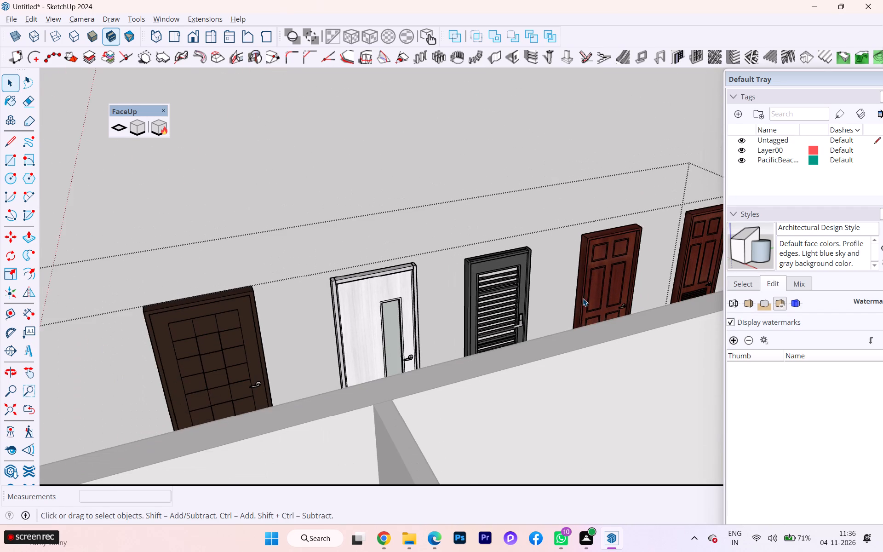
scroll(510, 319, down, 1)
scroll(275, 345, up, 3)
scroll(354, 331, up, 4)
scroll(316, 312, down, 2)
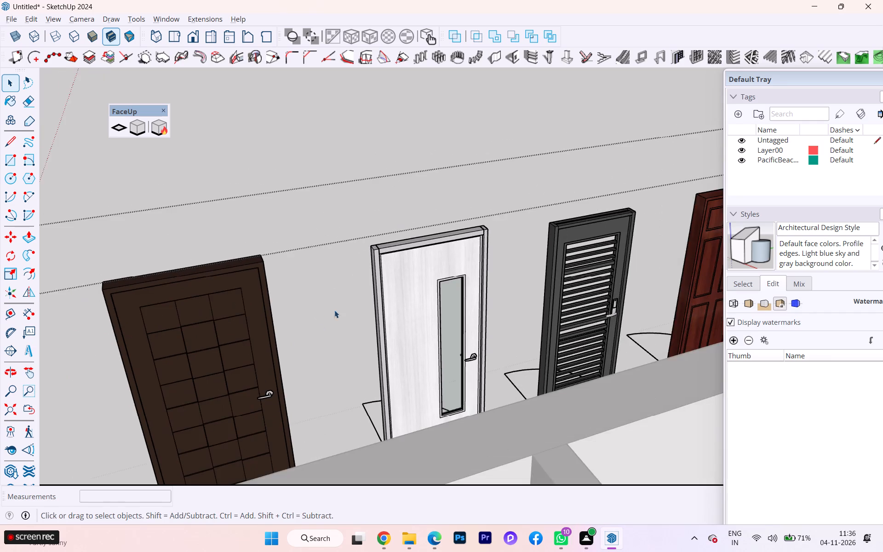
middle_drag(337, 310, 419, 301)
scroll(504, 268, down, 4)
scroll(505, 268, up, 3)
scroll(505, 268, down, 1)
scroll(347, 350, up, 5)
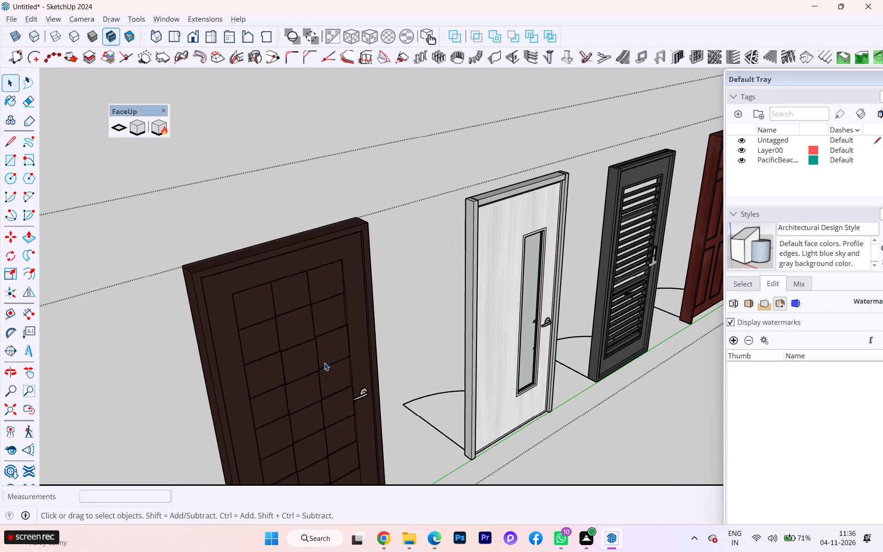
Select the dark brown grid-panelled door and inspect it beside the other spare doors.
click(324, 362)
scroll(367, 312, down, 1)
scroll(367, 311, up, 1)
scroll(367, 311, down, 2)
scroll(370, 309, up, 1)
scroll(377, 304, down, 5)
scroll(569, 235, down, 3)
middle_drag(558, 247, 626, 253)
scroll(412, 339, up, 2)
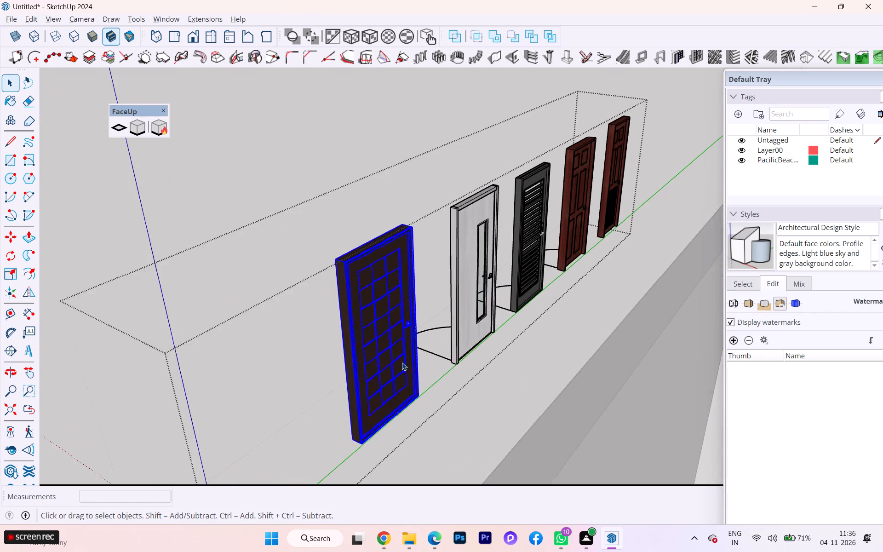
scroll(402, 362, up, 6)
scroll(388, 316, up, 3)
scroll(387, 313, down, 1)
scroll(387, 313, up, 2)
scroll(385, 316, down, 7)
scroll(386, 318, up, 2)
scroll(386, 318, down, 1)
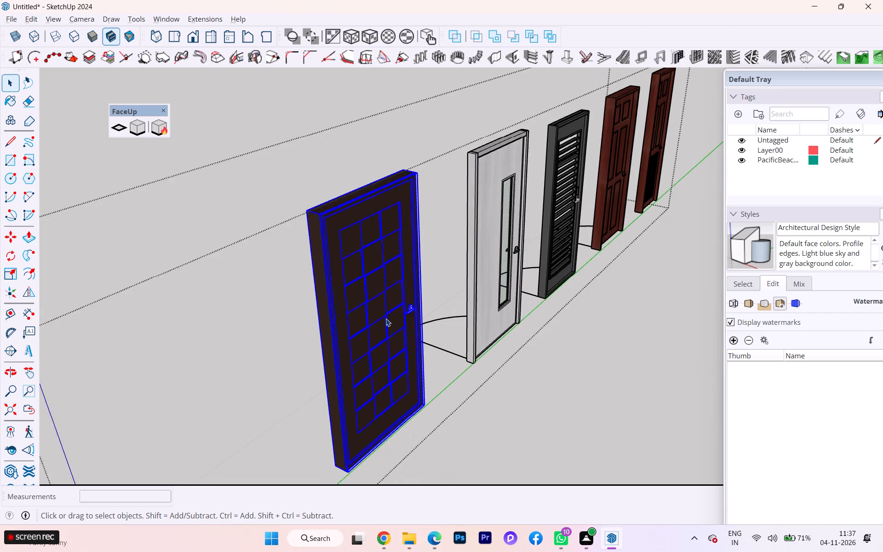
scroll(379, 318, down, 1)
Open the white glazed door component, select its door leaf to inspect its parts, and leave the component.
click(488, 297)
scroll(480, 309, down, 4)
scroll(480, 309, up, 3)
scroll(480, 309, down, 2)
scroll(481, 309, up, 2)
scroll(481, 309, down, 1)
scroll(481, 309, up, 3)
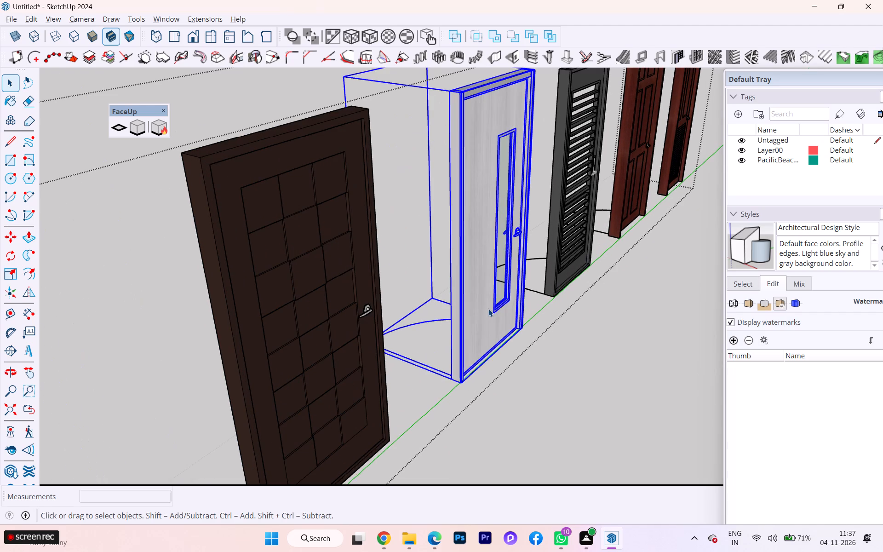
double_click(488, 310)
scroll(490, 315, down, 1)
scroll(490, 315, up, 1)
scroll(490, 315, down, 3)
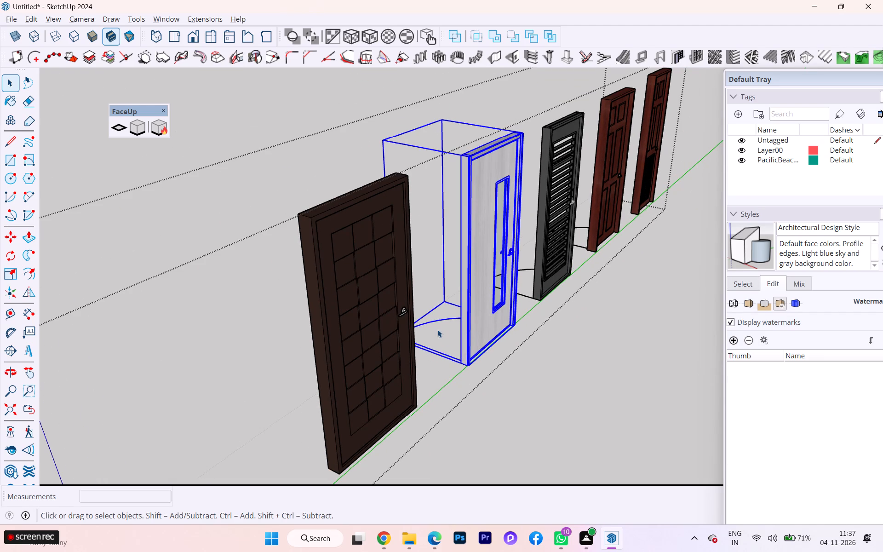
double_click(495, 318)
click(487, 332)
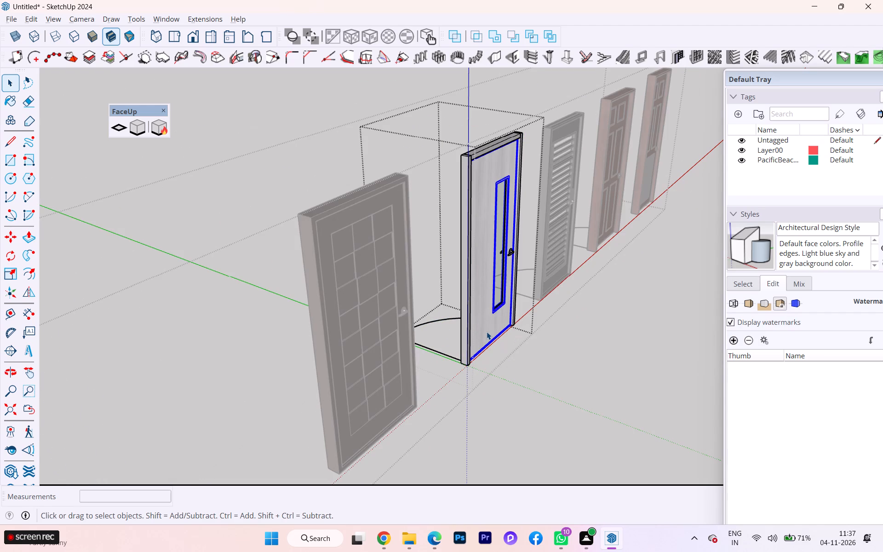
click(529, 368)
Open the reddish-brown six-panel door component, select its handle to inspect its parts, and leave the component.
scroll(477, 348, down, 1)
middle_drag(477, 348, 428, 363)
click(633, 244)
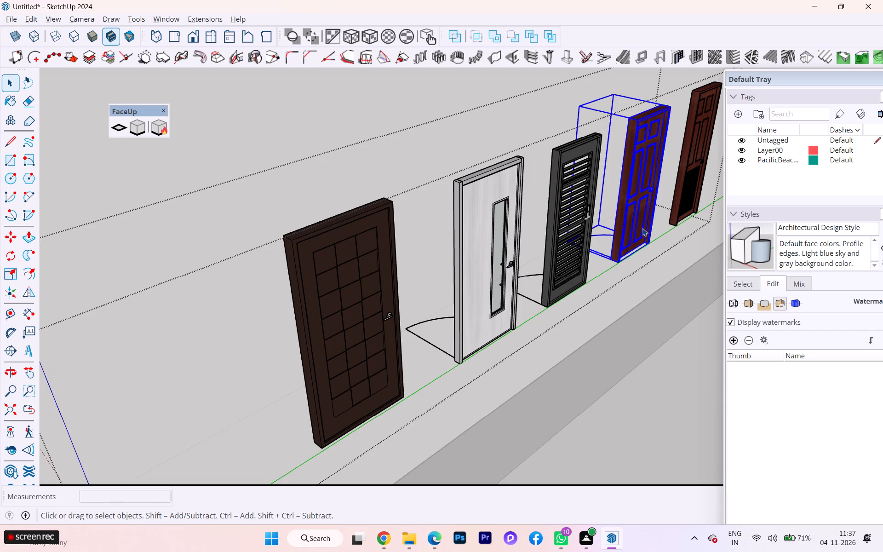
double_click(642, 228)
triple_click(636, 233)
click(628, 278)
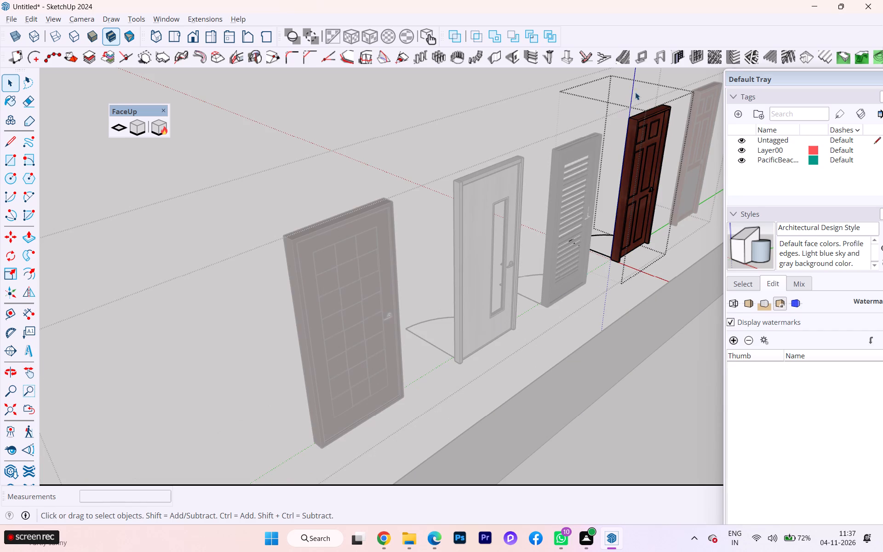
drag(639, 80, 642, 93)
drag(623, 98, 684, 261)
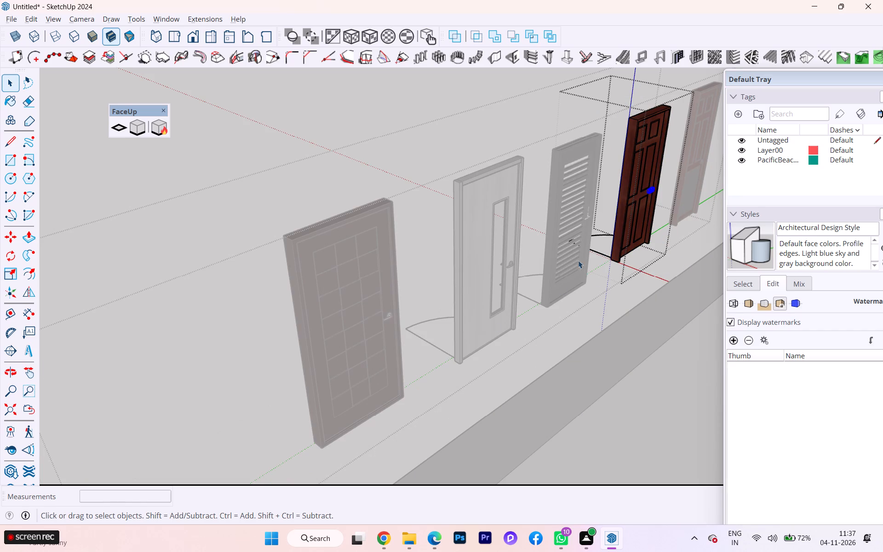
click(582, 318)
Move the reddish-brown door with the louvred lower panel from the spare row into the empty corner doorway beside the two dark doors.
scroll(361, 325, down, 2)
scroll(262, 345, down, 1)
scroll(262, 345, up, 1)
scroll(262, 345, down, 2)
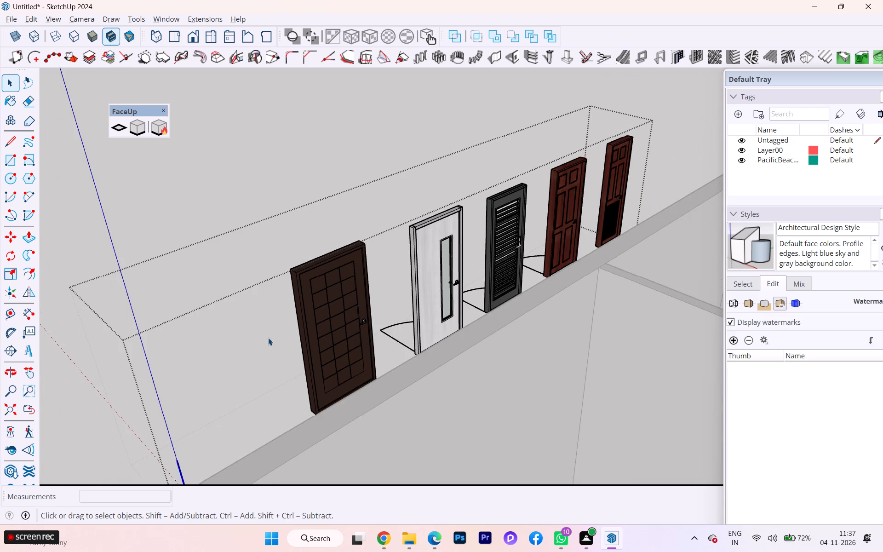
scroll(602, 178, up, 2)
scroll(615, 167, down, 1)
scroll(618, 166, up, 7)
scroll(618, 179, down, 1)
scroll(618, 179, up, 1)
click(619, 187)
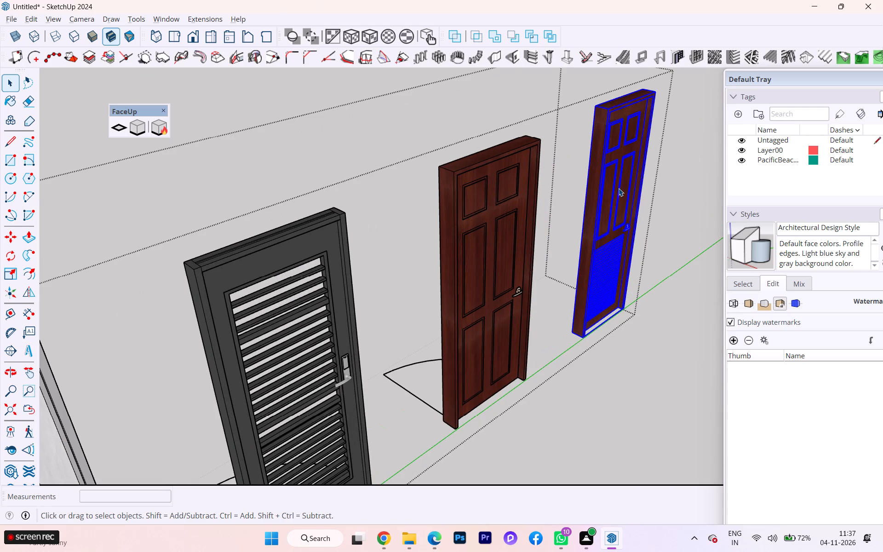
scroll(609, 195, up, 8)
scroll(558, 290, down, 4)
scroll(624, 255, up, 3)
key(m)
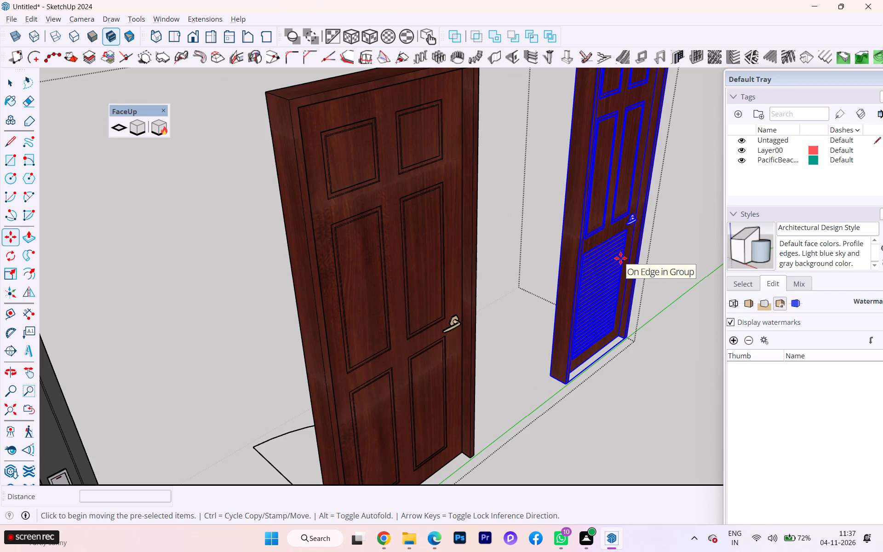
click(564, 381)
scroll(523, 316, down, 5)
scroll(506, 294, up, 1)
scroll(506, 293, down, 9)
scroll(426, 270, up, 2)
scroll(421, 270, down, 1)
scroll(420, 270, up, 7)
scroll(418, 270, down, 3)
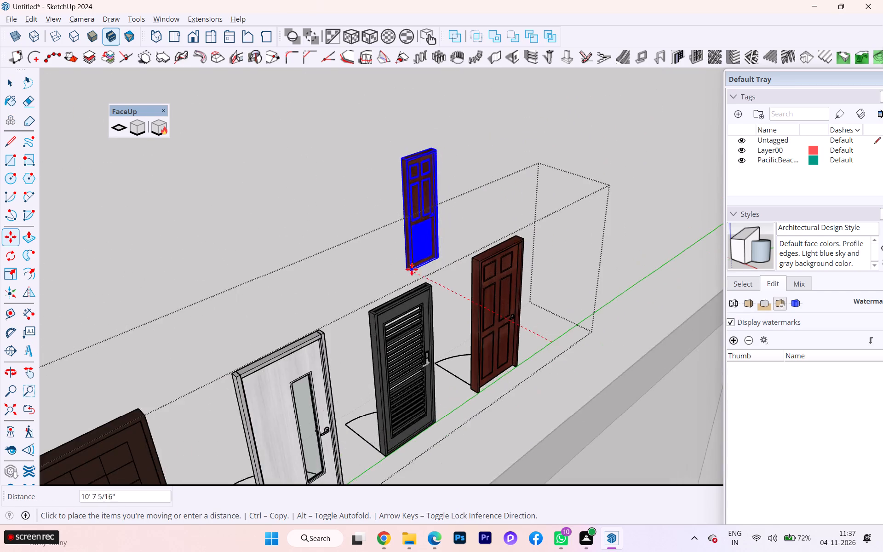
scroll(412, 269, down, 3)
scroll(412, 269, up, 1)
scroll(412, 269, down, 2)
scroll(411, 268, up, 2)
scroll(411, 268, down, 6)
scroll(407, 280, up, 1)
scroll(407, 280, down, 1)
scroll(466, 374, up, 2)
scroll(571, 435, up, 2)
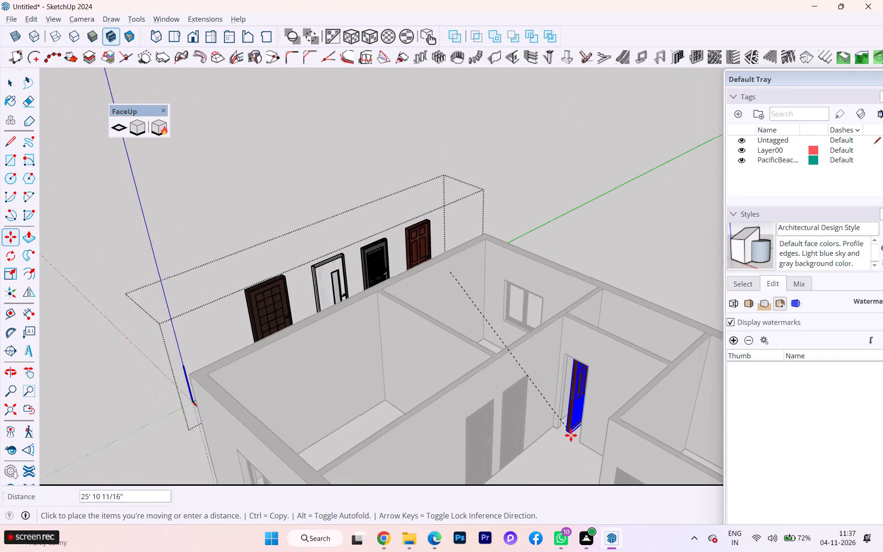
scroll(571, 435, up, 6)
scroll(561, 453, down, 2)
scroll(561, 454, up, 9)
scroll(565, 428, down, 1)
scroll(565, 428, up, 2)
scroll(563, 431, down, 5)
scroll(562, 431, up, 1)
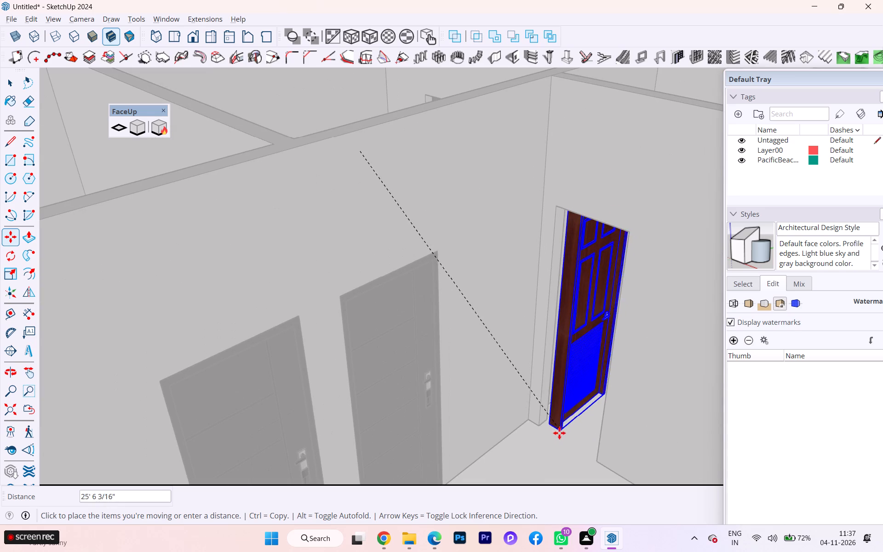
click(551, 435)
Rotate the louvred-panel door 90 degrees on the floor plane so it lines up with the corner doorway.
scroll(549, 437, down, 1)
scroll(549, 437, up, 7)
scroll(546, 431, down, 1)
scroll(546, 431, up, 2)
scroll(546, 431, down, 1)
scroll(546, 431, up, 1)
click(18, 256)
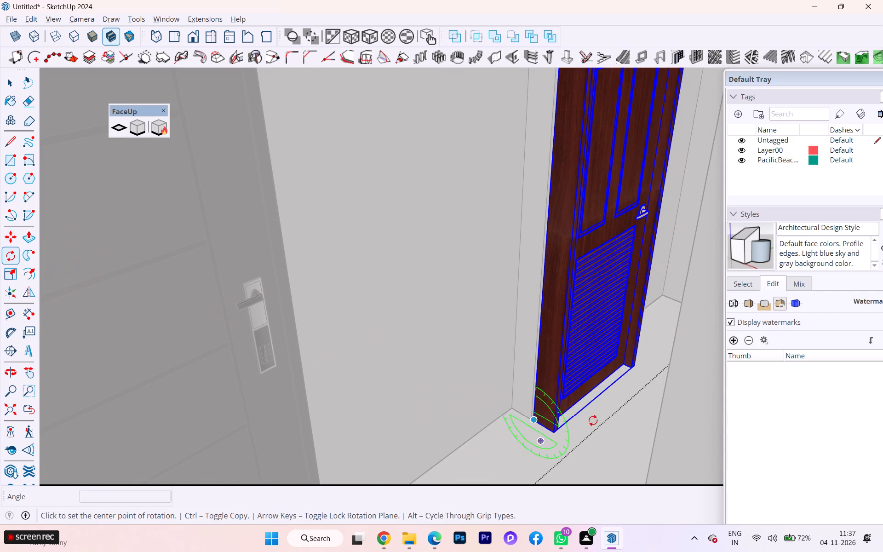
click(594, 414)
click(627, 387)
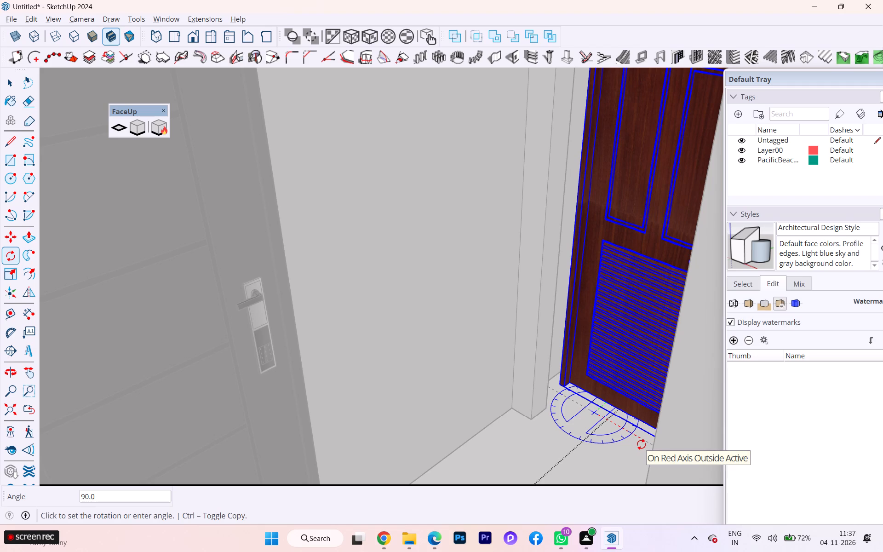
text(90)
key(Return)
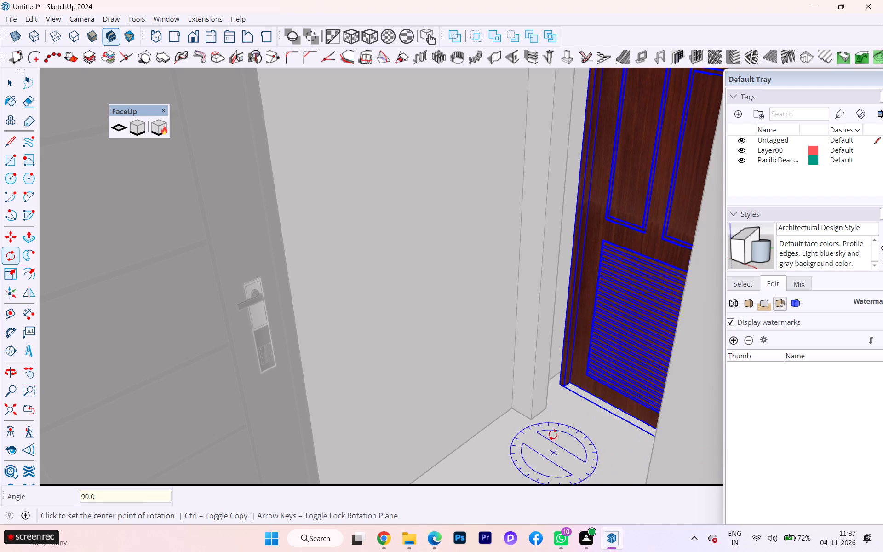
Move the rotated door by its bottom frame corner onto the floor corner of the doorway's jamb.
scroll(579, 405, up, 1)
scroll(580, 402, down, 3)
scroll(580, 402, up, 4)
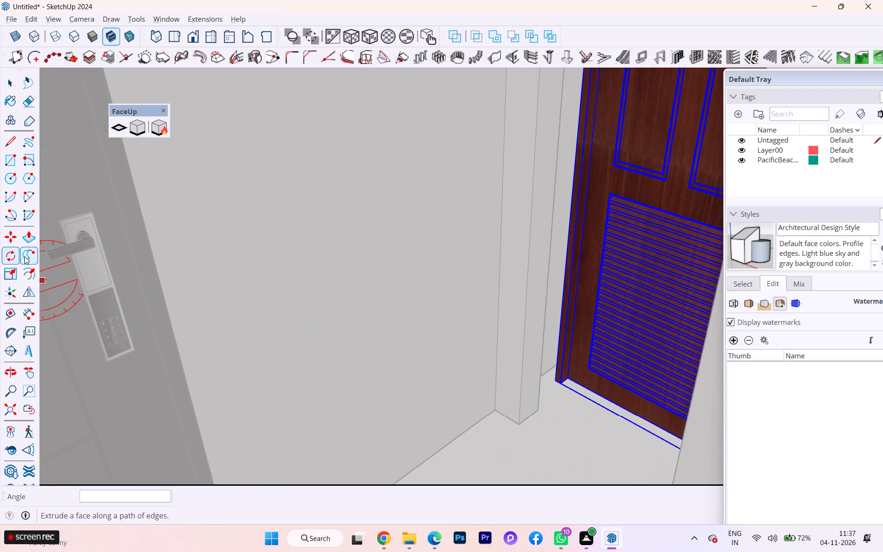
click(8, 239)
scroll(620, 348, up, 1)
scroll(622, 350, down, 1)
scroll(623, 351, up, 2)
scroll(561, 383, up, 2)
scroll(527, 396, up, 3)
scroll(531, 399, down, 2)
scroll(534, 401, up, 1)
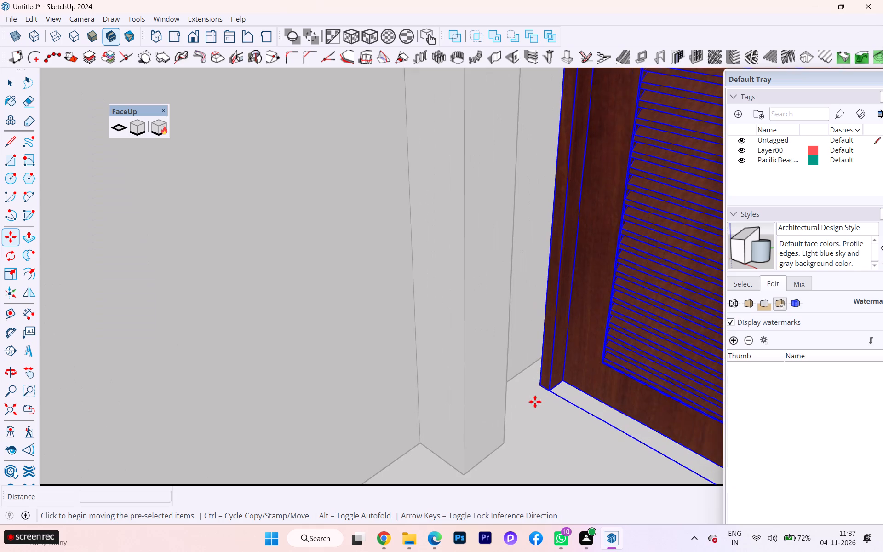
scroll(540, 391, up, 1)
scroll(541, 389, down, 1)
scroll(541, 388, up, 1)
click(541, 387)
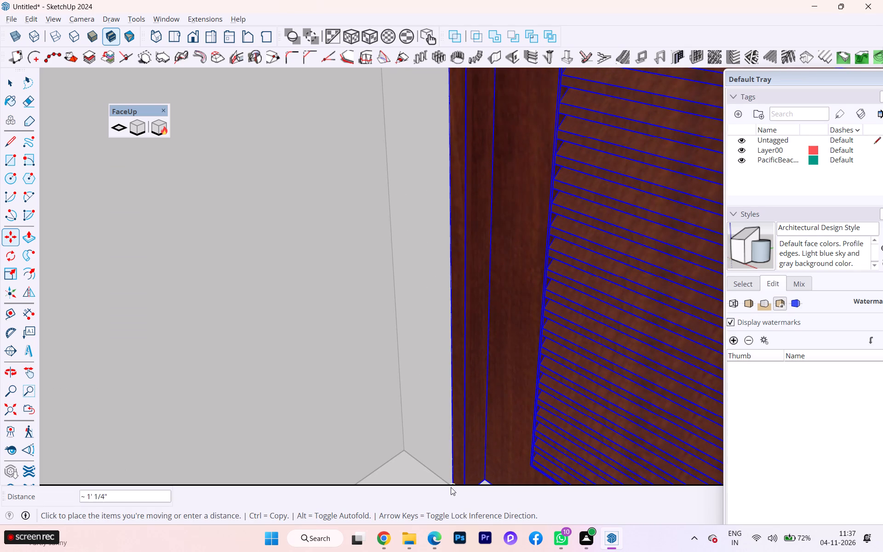
scroll(457, 441, down, 1)
scroll(457, 441, up, 3)
scroll(456, 440, down, 1)
scroll(450, 435, up, 1)
scroll(451, 441, down, 6)
scroll(455, 435, up, 3)
scroll(455, 435, down, 3)
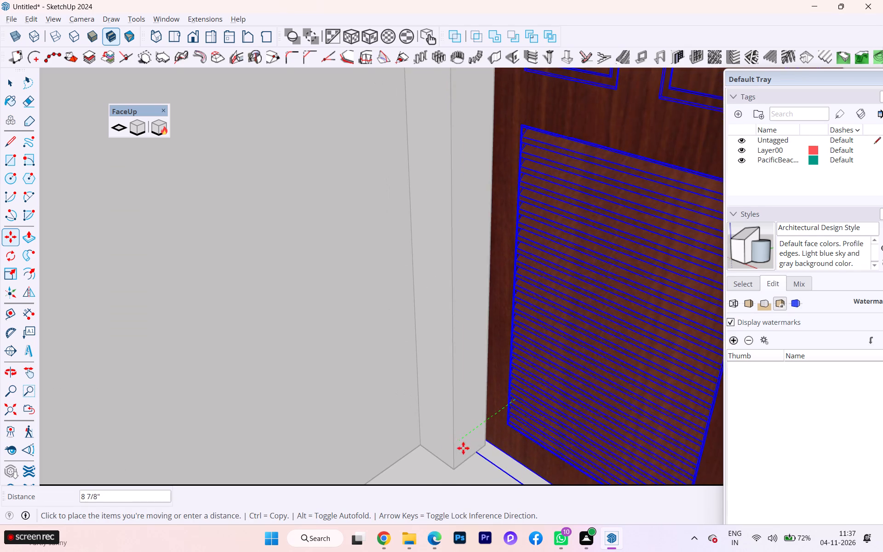
click(453, 471)
Scale the louvred-panel door's width by about 0.87 so it fits between the doorway's jambs.
scroll(459, 352, down, 2)
scroll(453, 352, up, 1)
scroll(453, 352, down, 5)
scroll(377, 356, down, 1)
scroll(374, 356, up, 1)
scroll(374, 356, down, 3)
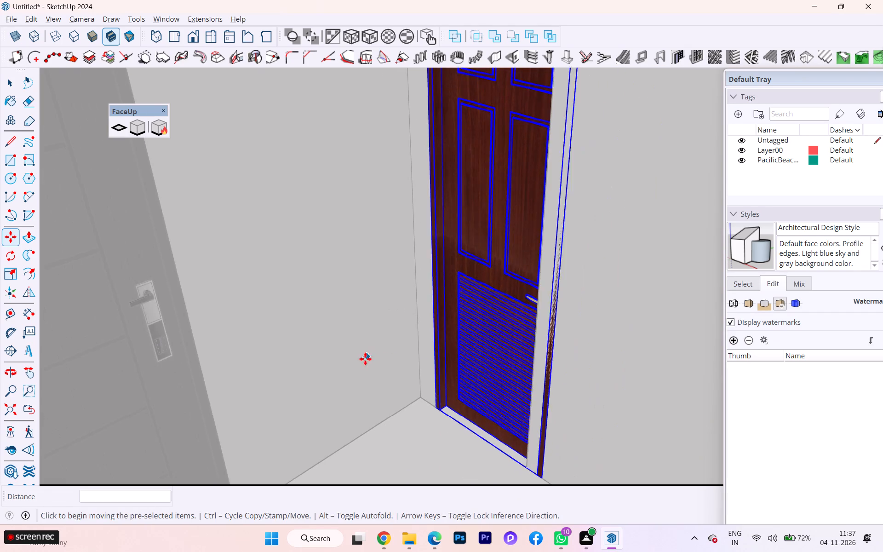
scroll(365, 359, down, 2)
middle_drag(364, 357, 441, 390)
scroll(623, 144, up, 1)
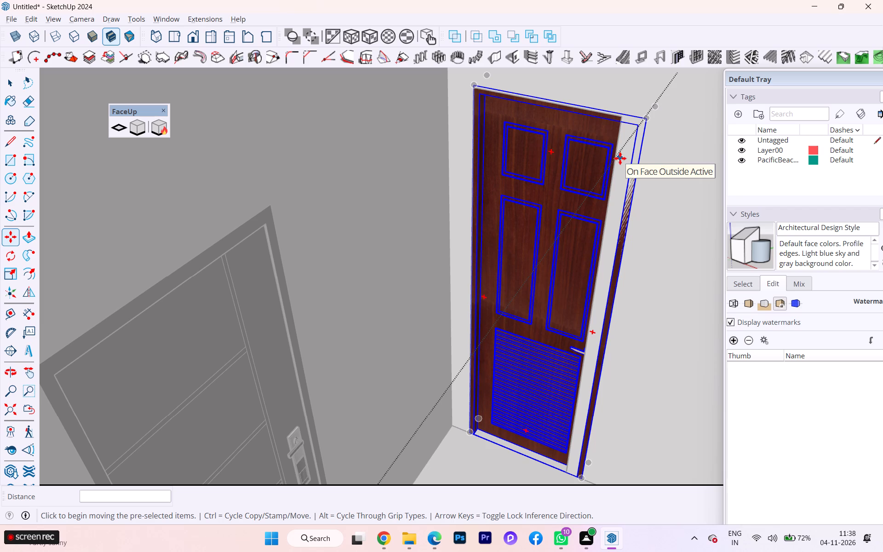
key(s)
scroll(639, 165, up, 1)
scroll(639, 165, down, 2)
scroll(640, 166, up, 3)
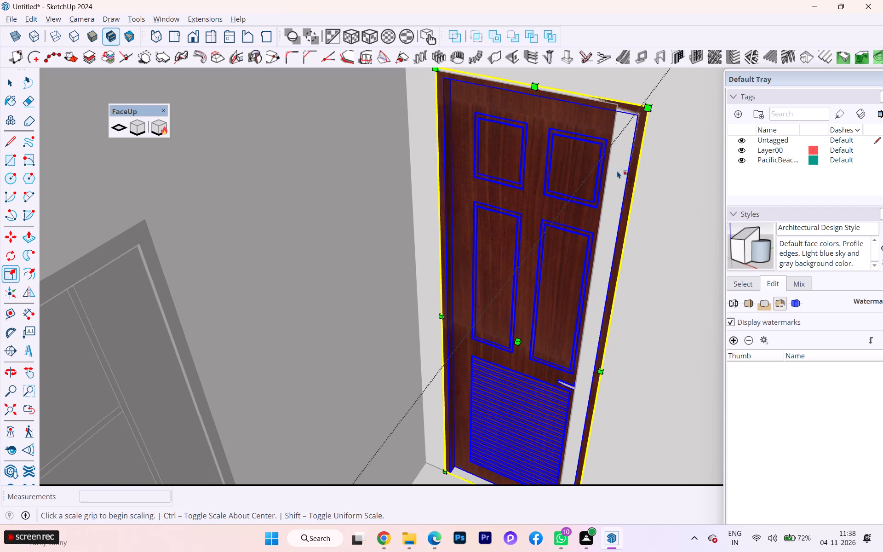
click(603, 375)
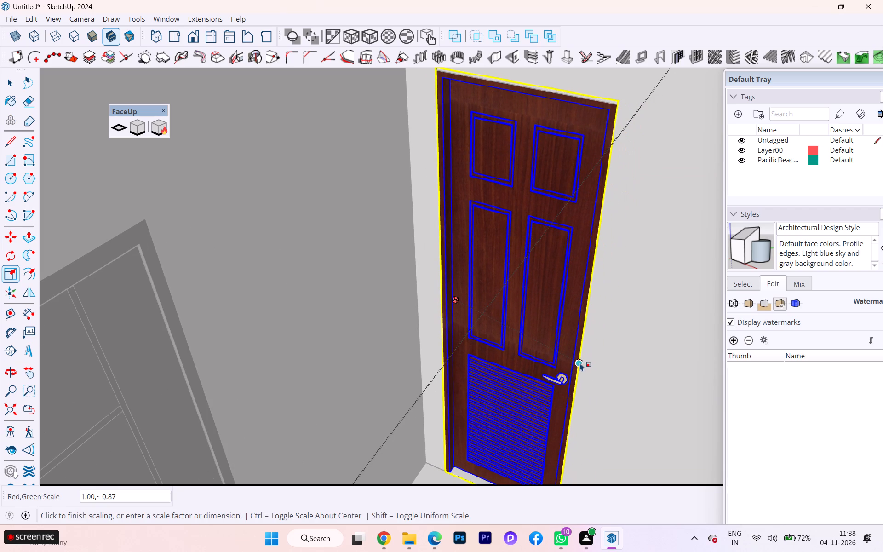
click(580, 363)
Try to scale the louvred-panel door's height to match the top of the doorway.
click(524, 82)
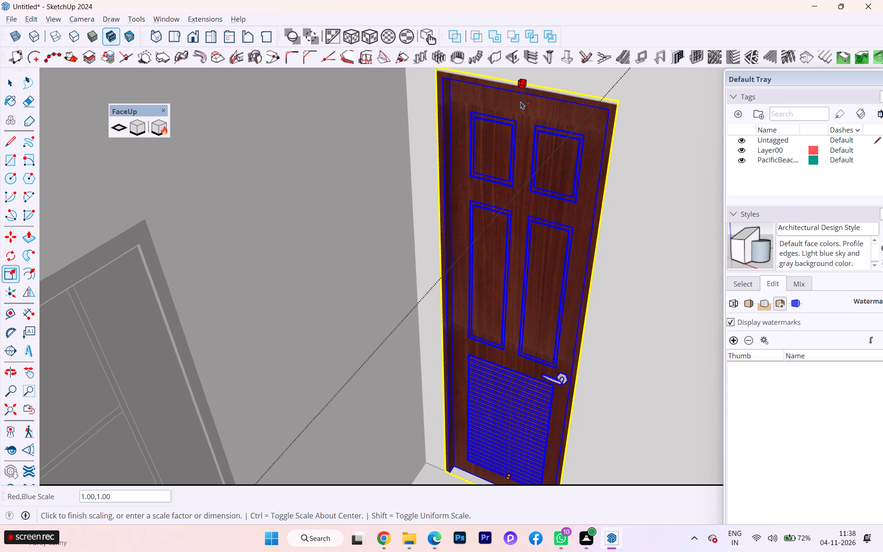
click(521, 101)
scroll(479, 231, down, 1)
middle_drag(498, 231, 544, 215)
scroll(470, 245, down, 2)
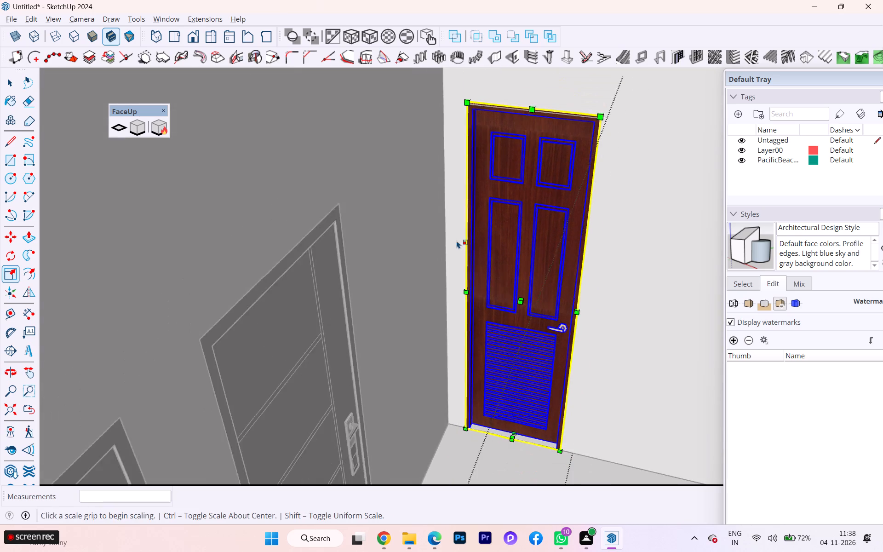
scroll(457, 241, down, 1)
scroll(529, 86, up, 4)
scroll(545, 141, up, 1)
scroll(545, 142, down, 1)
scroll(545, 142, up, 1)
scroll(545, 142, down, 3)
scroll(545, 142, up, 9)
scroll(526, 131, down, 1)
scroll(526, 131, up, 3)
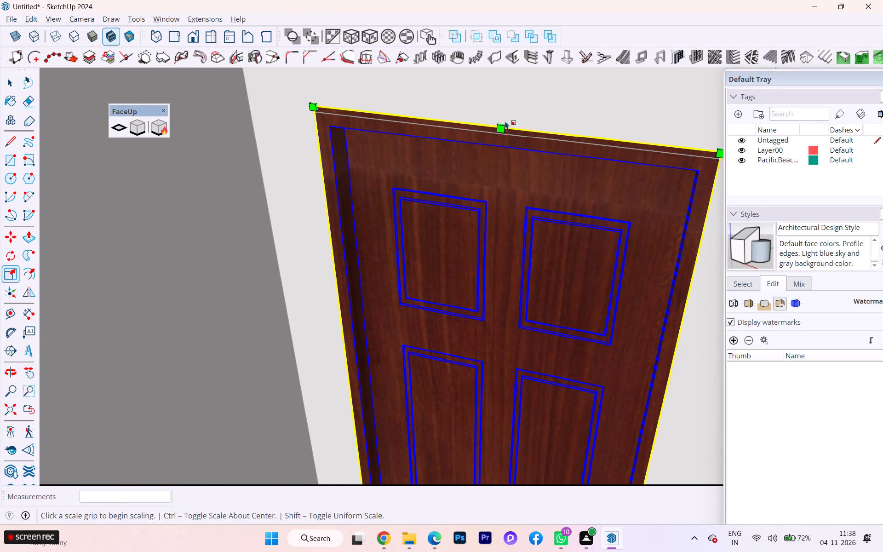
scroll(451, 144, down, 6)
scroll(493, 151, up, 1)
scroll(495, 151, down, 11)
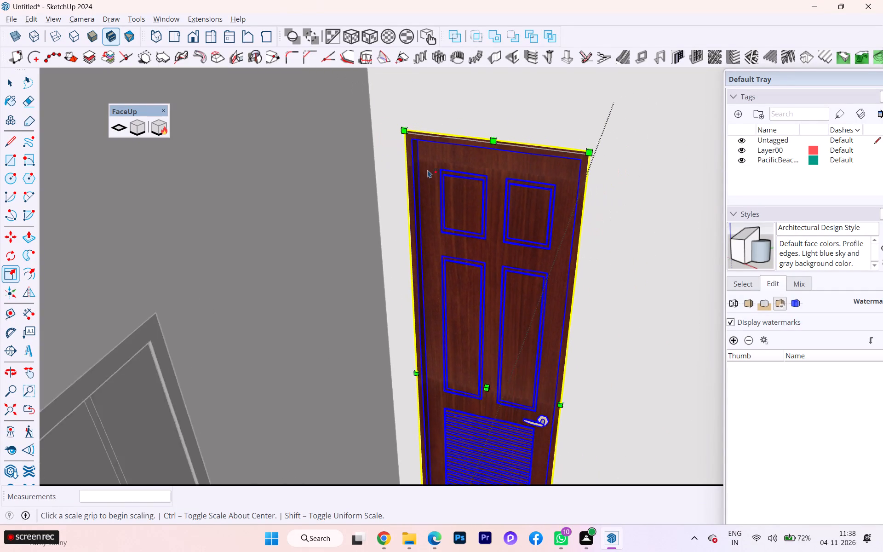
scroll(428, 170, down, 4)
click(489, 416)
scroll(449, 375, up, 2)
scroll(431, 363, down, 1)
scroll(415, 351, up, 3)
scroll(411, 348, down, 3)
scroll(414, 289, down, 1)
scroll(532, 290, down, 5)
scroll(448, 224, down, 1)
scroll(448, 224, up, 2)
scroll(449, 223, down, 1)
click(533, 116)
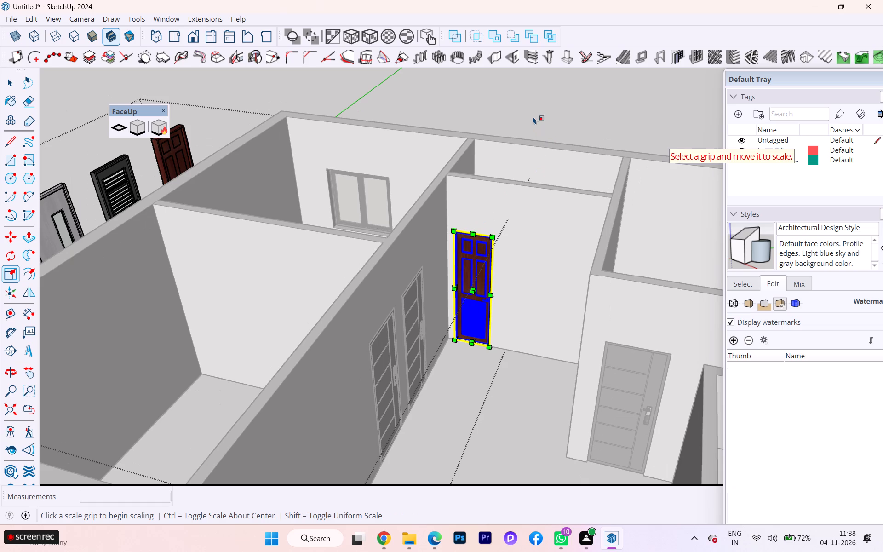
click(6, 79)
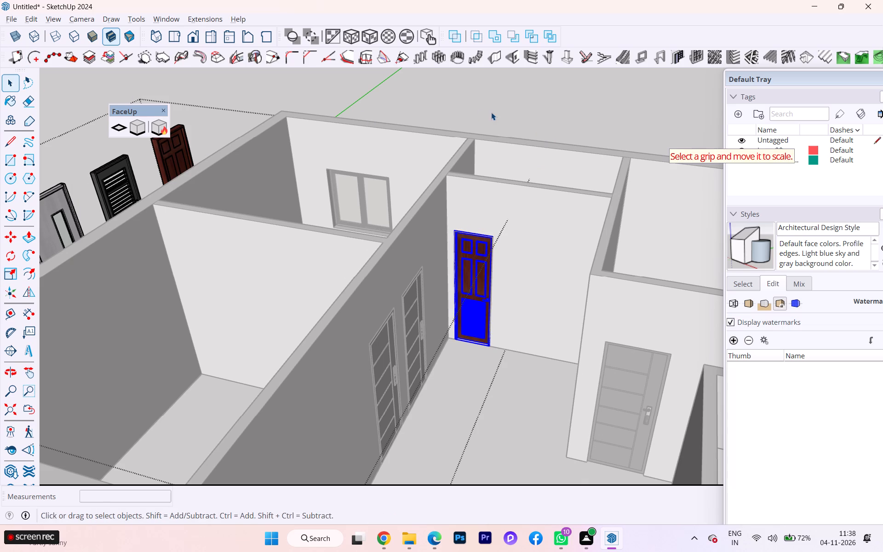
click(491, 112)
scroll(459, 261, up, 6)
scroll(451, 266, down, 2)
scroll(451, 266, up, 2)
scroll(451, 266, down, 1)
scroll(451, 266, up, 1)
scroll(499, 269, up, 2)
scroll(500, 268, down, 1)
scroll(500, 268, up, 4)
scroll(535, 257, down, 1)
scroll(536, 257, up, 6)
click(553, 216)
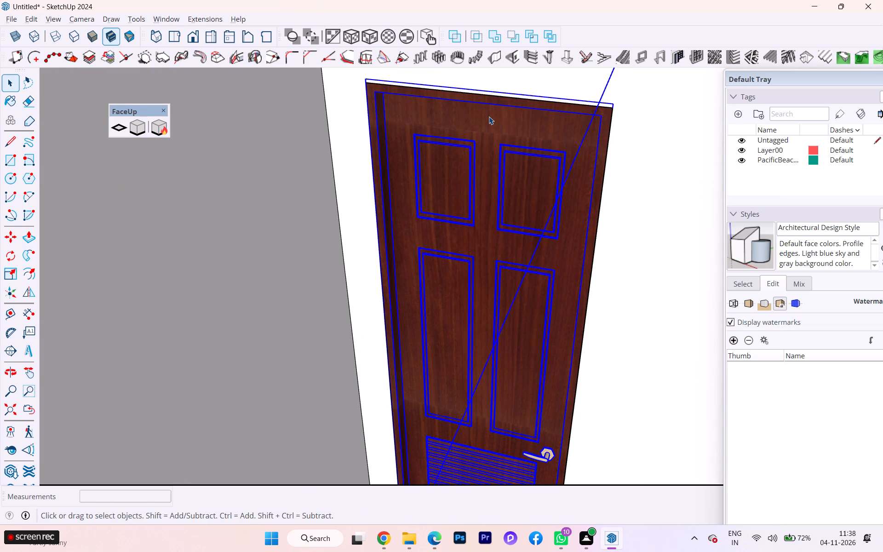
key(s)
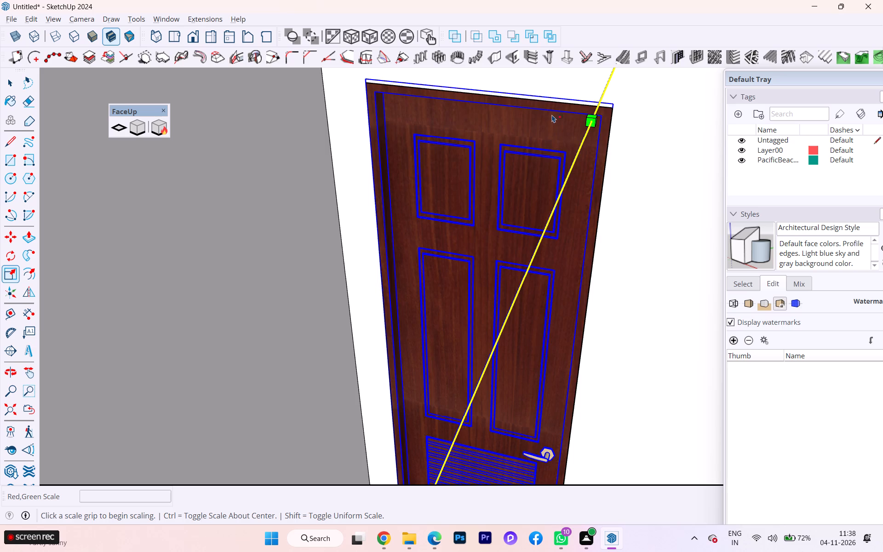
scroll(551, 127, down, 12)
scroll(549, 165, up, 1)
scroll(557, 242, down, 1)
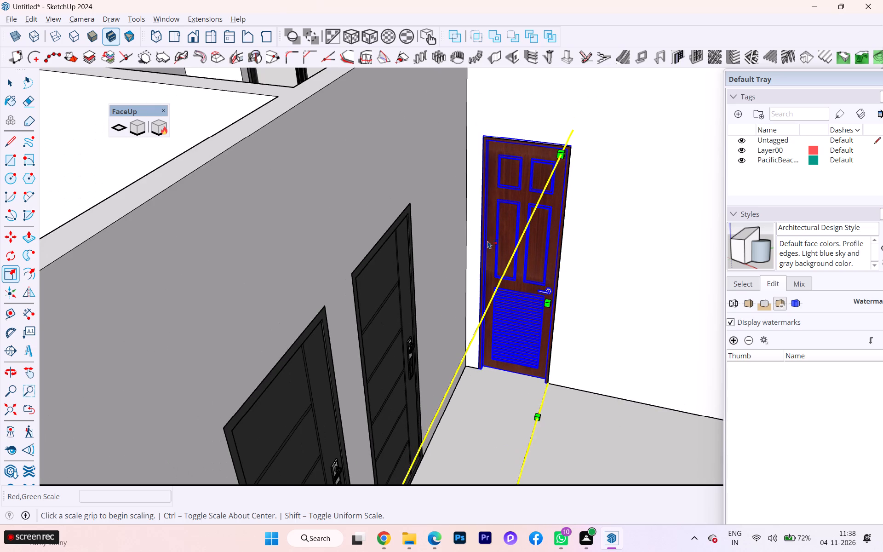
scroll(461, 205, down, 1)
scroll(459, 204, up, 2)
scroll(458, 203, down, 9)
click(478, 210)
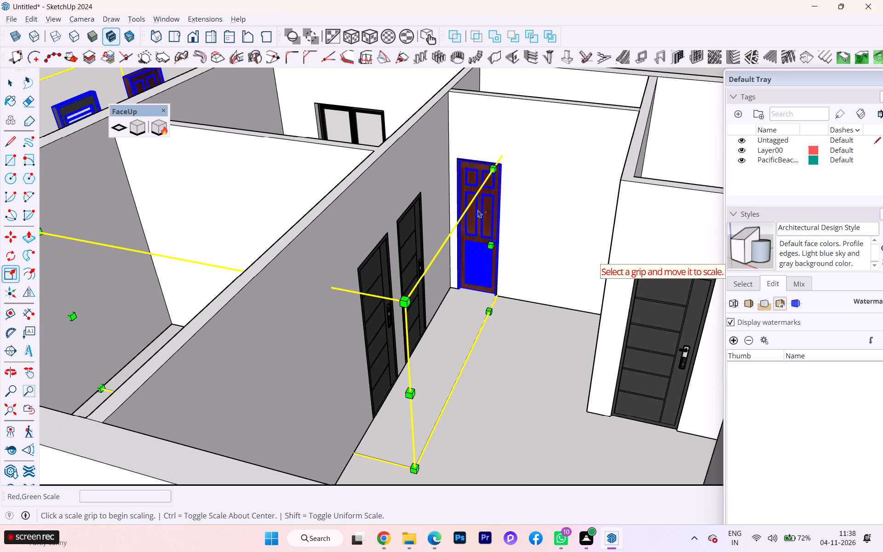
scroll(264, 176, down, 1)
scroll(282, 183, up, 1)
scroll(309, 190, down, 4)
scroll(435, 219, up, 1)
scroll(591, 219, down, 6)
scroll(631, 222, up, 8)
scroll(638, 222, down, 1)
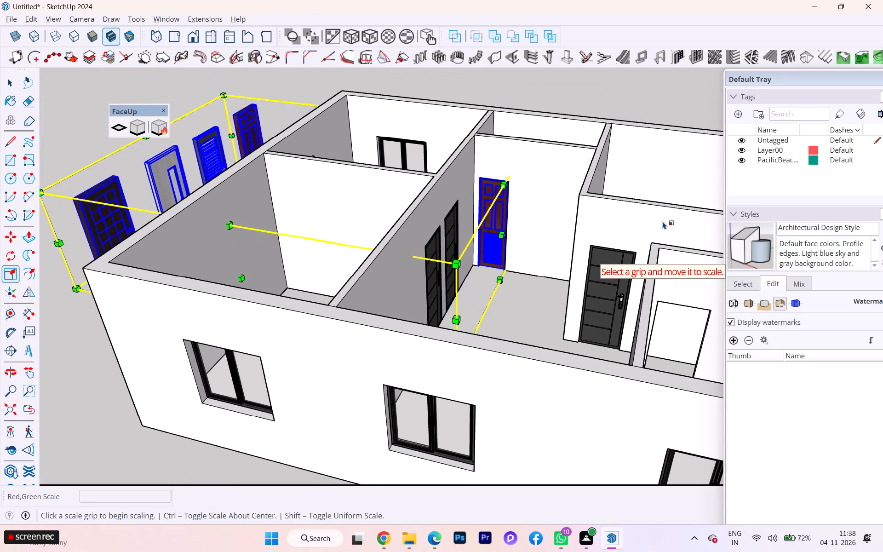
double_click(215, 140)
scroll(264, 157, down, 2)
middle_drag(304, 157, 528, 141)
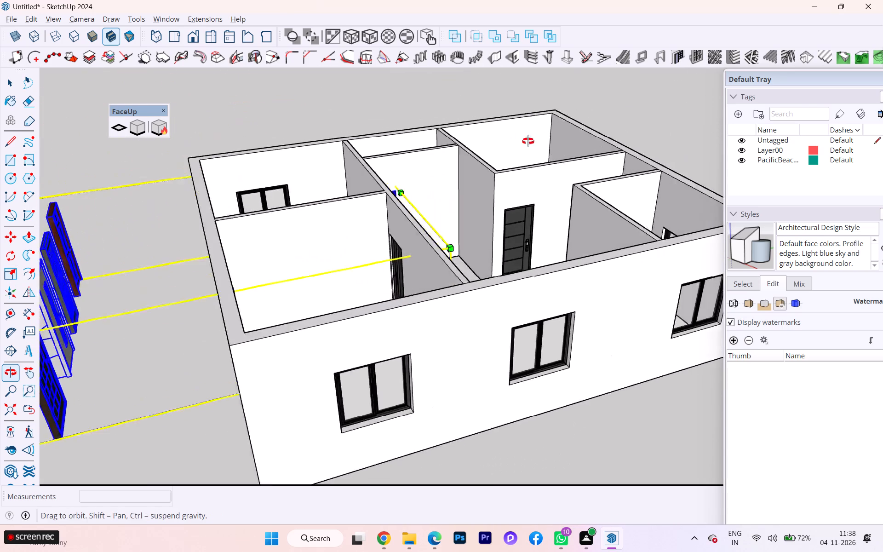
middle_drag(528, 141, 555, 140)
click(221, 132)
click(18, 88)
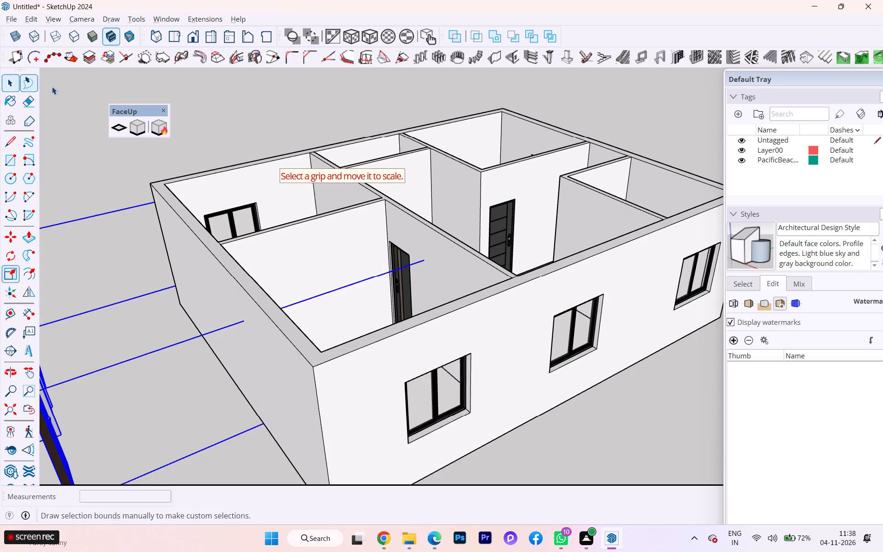
Open the imported door group for editing, delete the four spare doors standing outside the house, and exit the group.
click(202, 94)
scroll(456, 149, down, 7)
scroll(469, 152, up, 2)
scroll(642, 158, down, 2)
drag(169, 184, 292, 402)
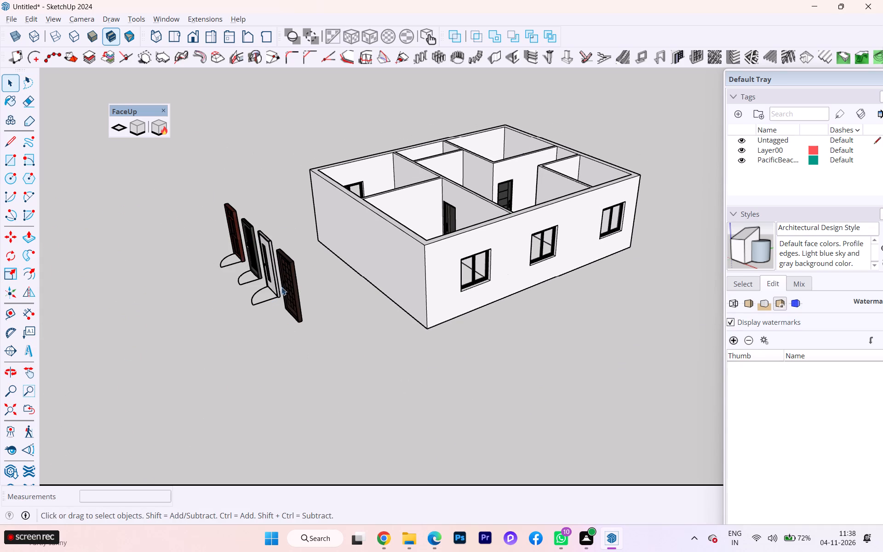
double_click(294, 282)
drag(305, 298, 210, 221)
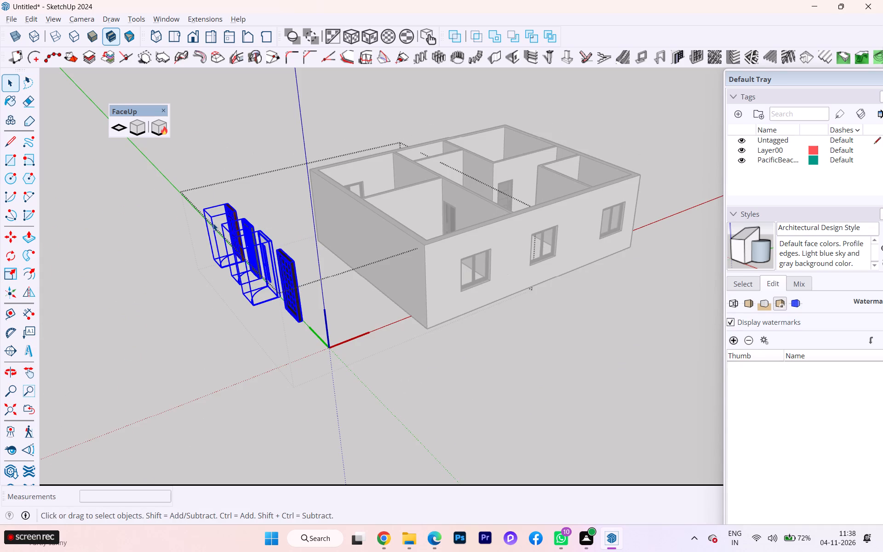
key(Delete)
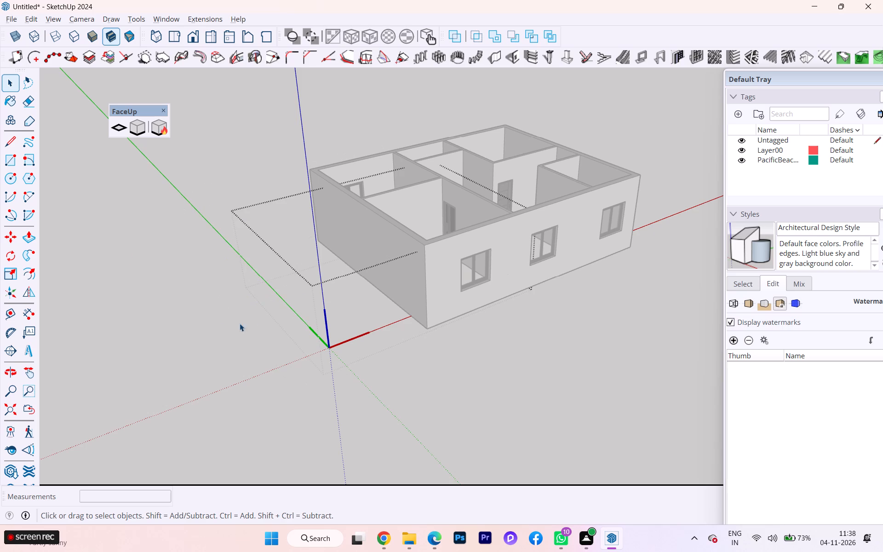
click(87, 171)
Examine the house from several sides, checking the fitted doors and windows and the openings in the interior walls.
scroll(475, 195, up, 3)
scroll(475, 195, down, 3)
scroll(475, 195, up, 3)
scroll(475, 195, down, 1)
scroll(475, 195, up, 4)
scroll(518, 204, down, 2)
scroll(520, 205, up, 2)
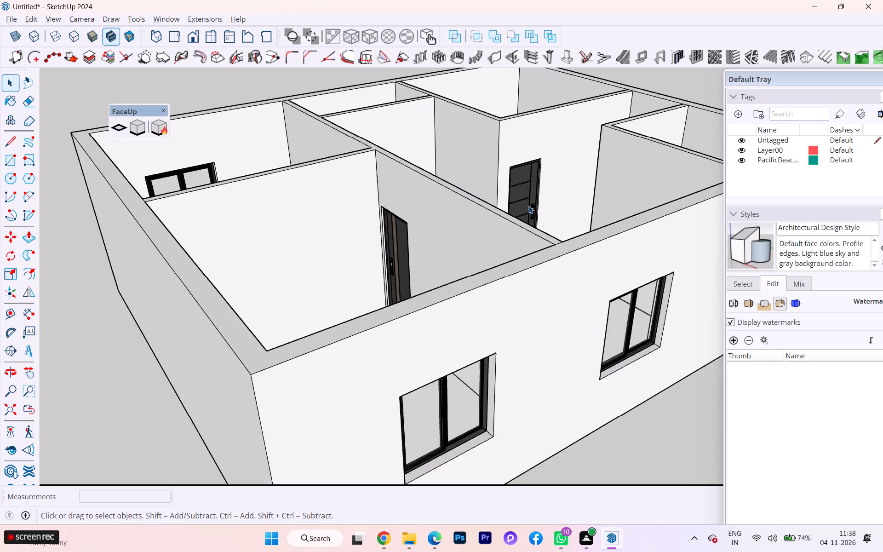
scroll(571, 223, down, 1)
scroll(580, 225, up, 2)
scroll(582, 224, down, 1)
middle_drag(580, 227, 370, 268)
scroll(482, 148, up, 4)
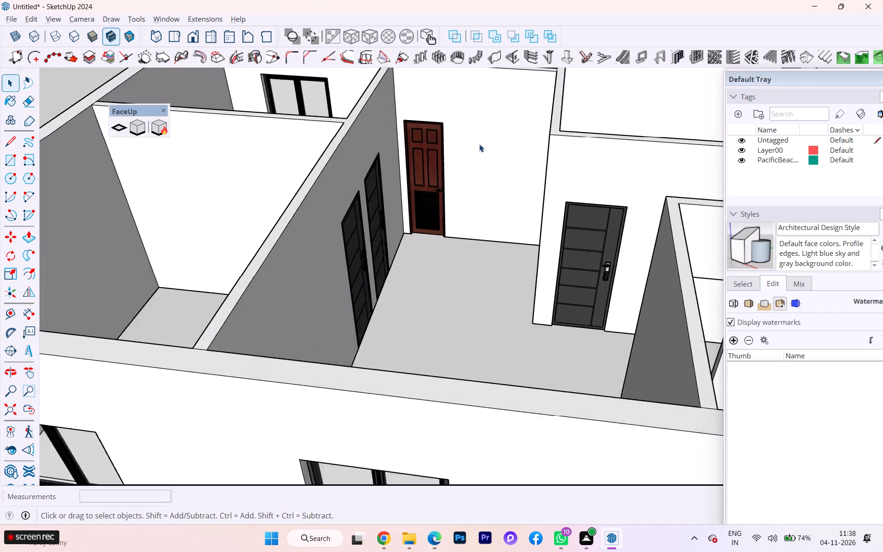
scroll(479, 144, up, 3)
scroll(387, 160, down, 4)
scroll(382, 162, up, 2)
scroll(382, 162, down, 7)
scroll(364, 178, up, 3)
middle_drag(519, 238, 492, 242)
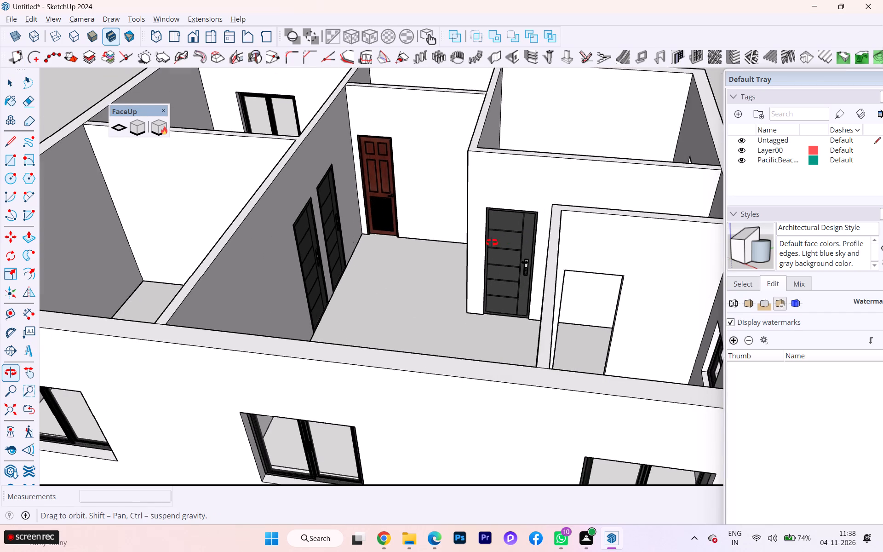
middle_drag(492, 242, 0, 230)
scroll(270, 213, up, 4)
scroll(275, 210, down, 2)
scroll(275, 211, up, 2)
scroll(275, 211, down, 2)
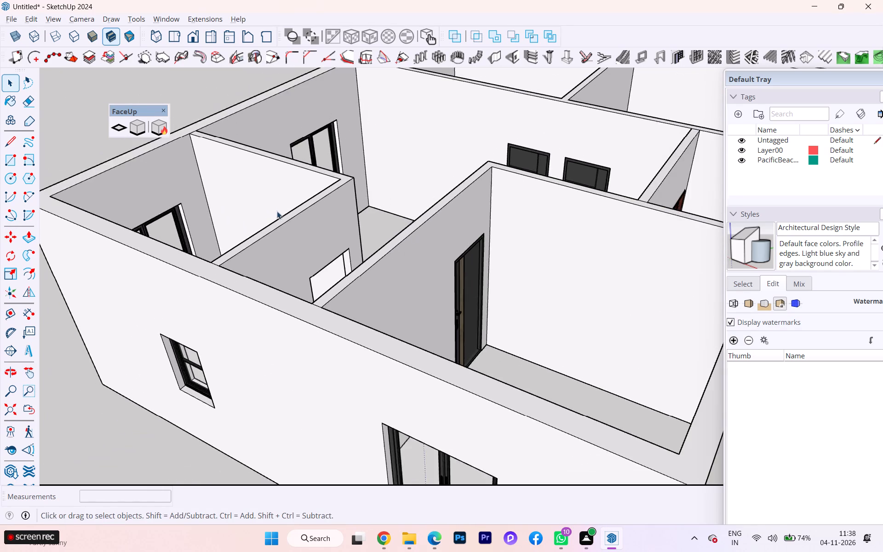
scroll(277, 211, down, 3)
scroll(462, 230, down, 2)
middle_drag(421, 247, 578, 267)
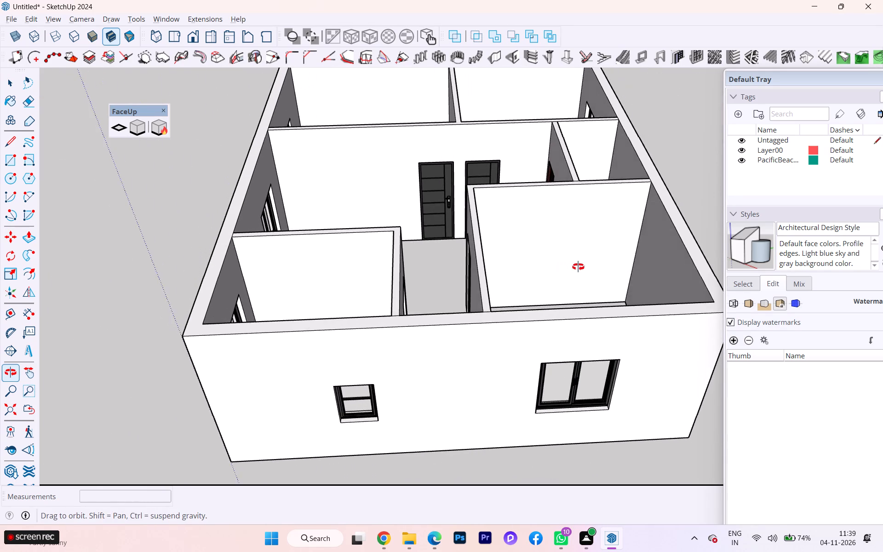
middle_drag(578, 267, 578, 262)
scroll(354, 248, down, 3)
middle_drag(350, 250, 688, 250)
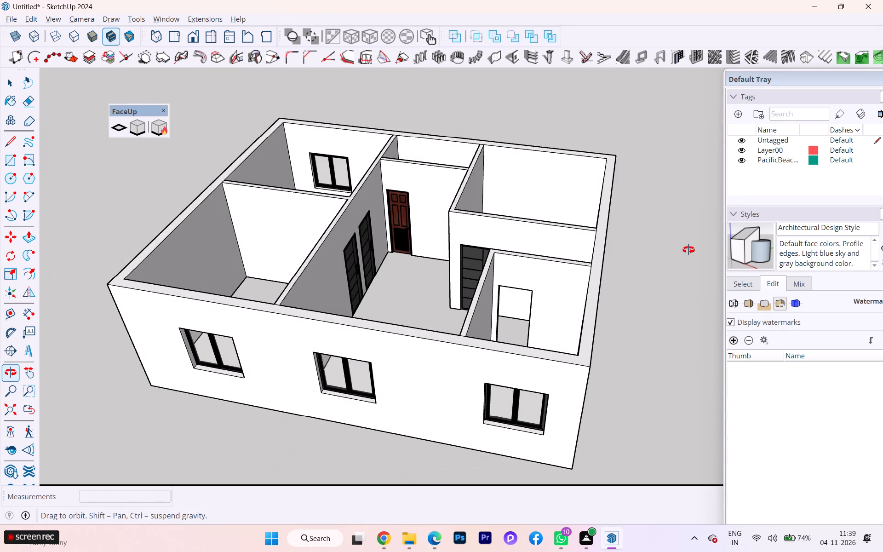
middle_drag(688, 250, 367, 245)
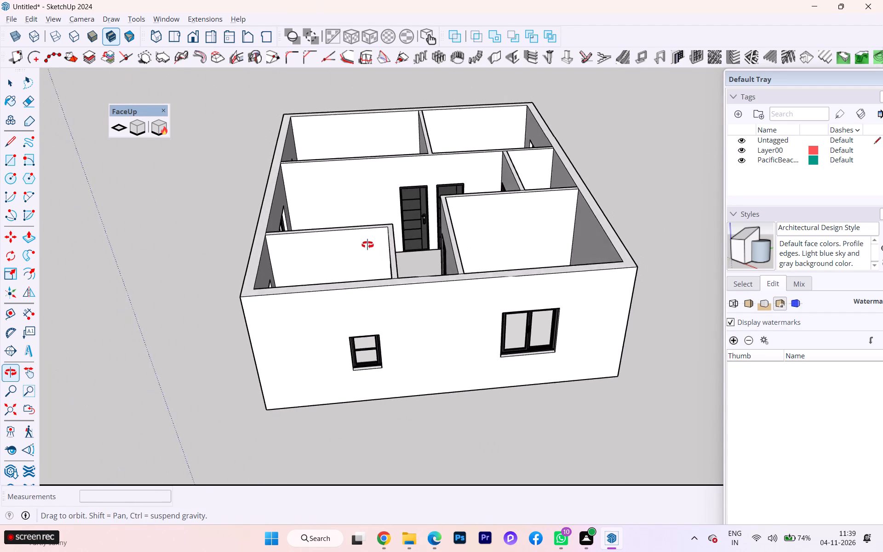
middle_drag(367, 245, 354, 228)
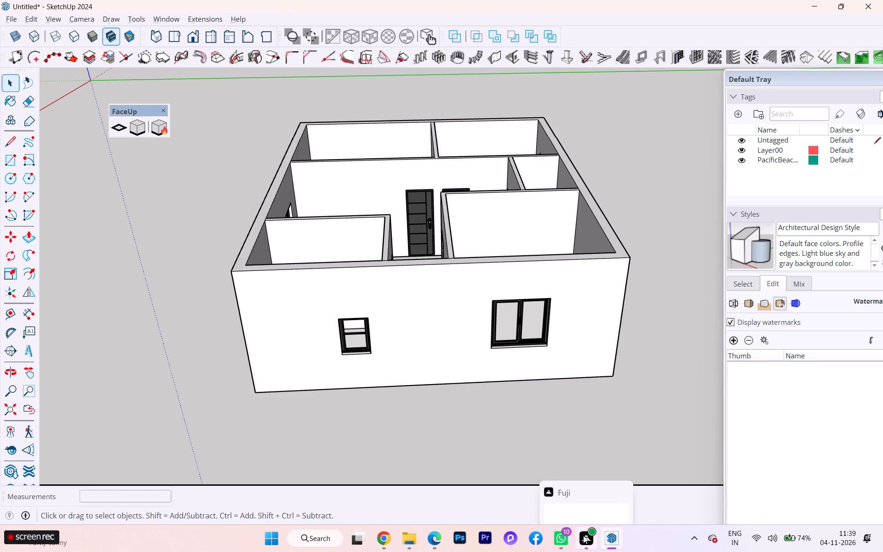
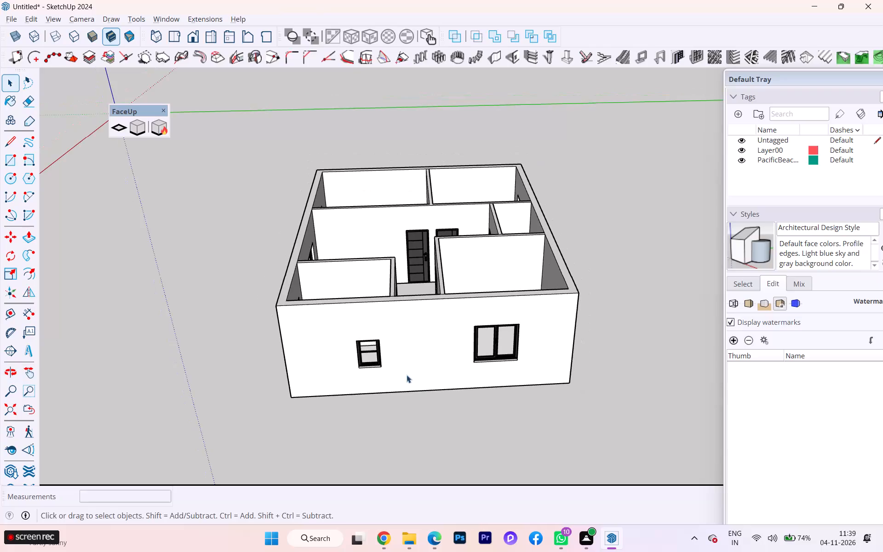
Examine the house model's front wall with its two windows and the interior partition walls.
scroll(374, 373, up, 5)
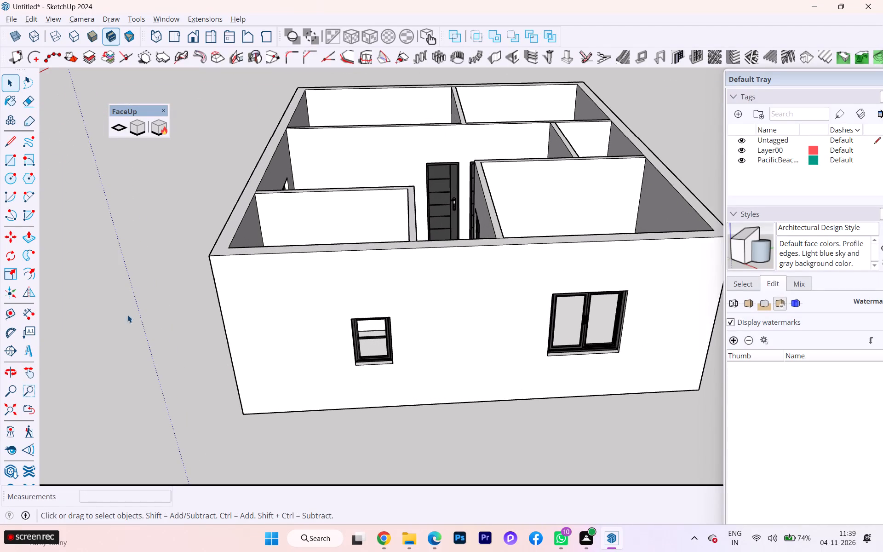
scroll(73, 293, down, 2)
scroll(567, 321, up, 5)
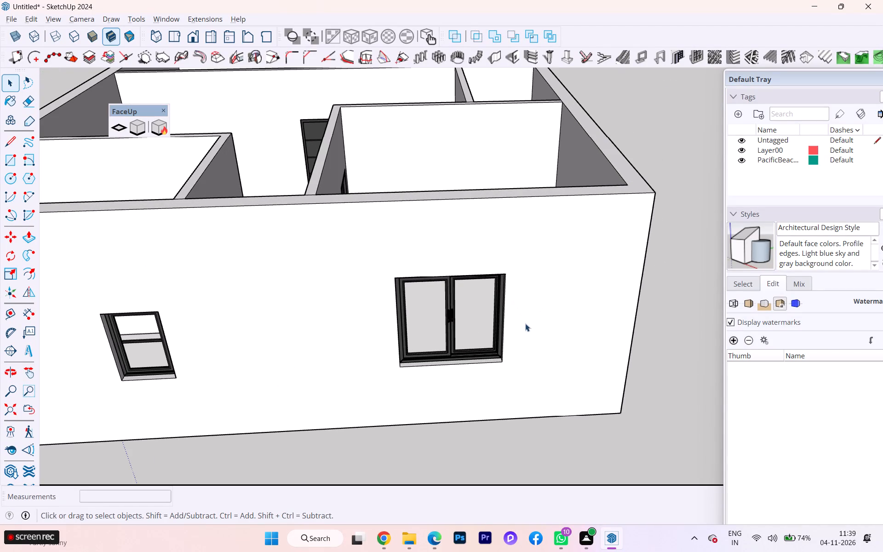
scroll(535, 325, up, 1)
scroll(569, 325, down, 3)
scroll(236, 287, down, 2)
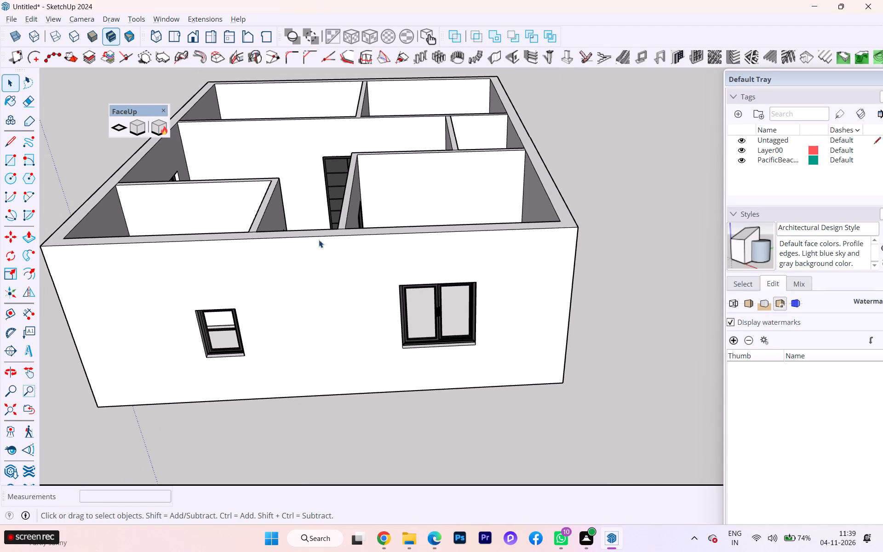
scroll(146, 91, down, 1)
scroll(218, 187, down, 2)
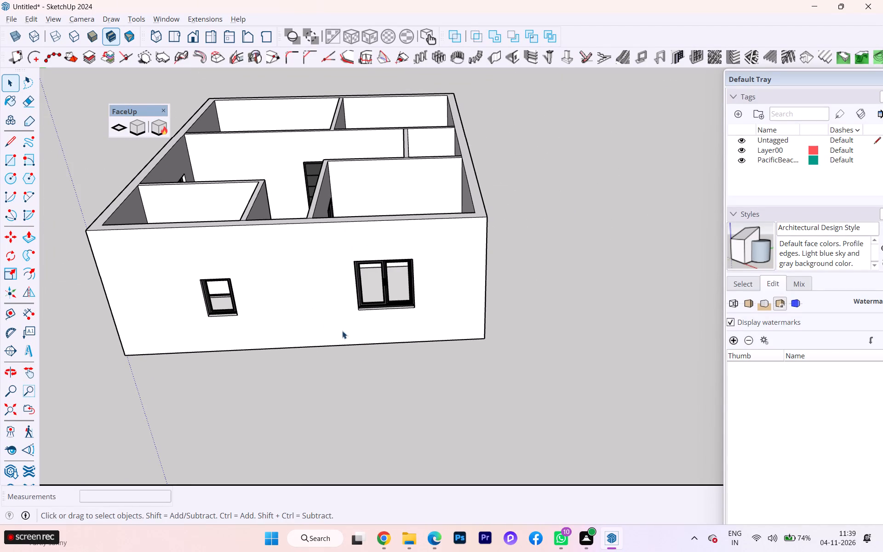
scroll(351, 341, down, 3)
scroll(327, 312, down, 1)
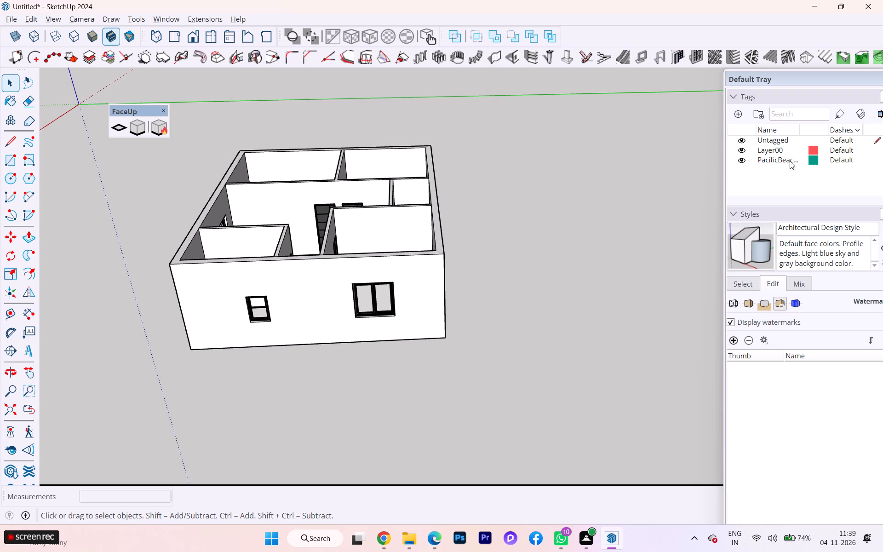
Add a new tag named wall.
click(740, 114)
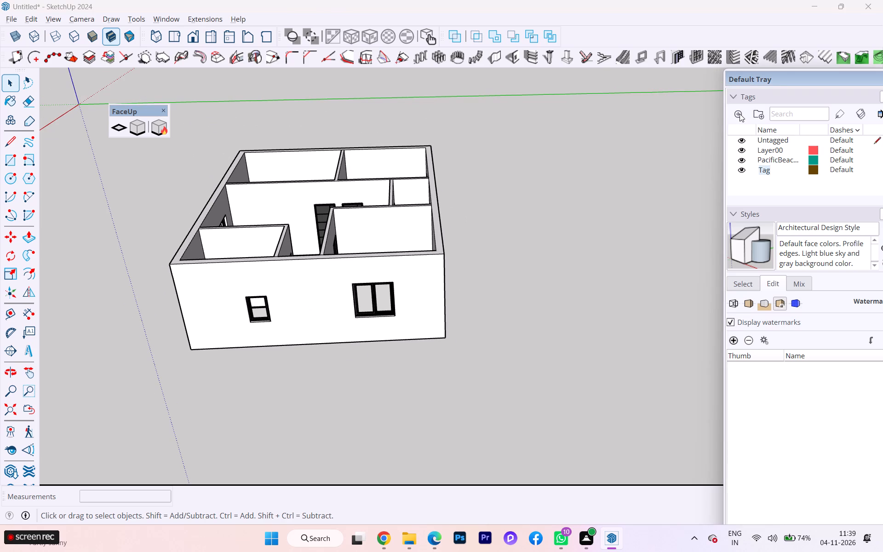
key(BackSpace)
key(BackSpace)
key(BackSpace)
key(BackSpace)
key(BackSpace)
key(BackSpace)
key(BackSpace)
key(BackSpace)
key(BackSpace)
key(BackSpace)
key(BackSpace)
key(BackSpace)
text(wall)
click(635, 228)
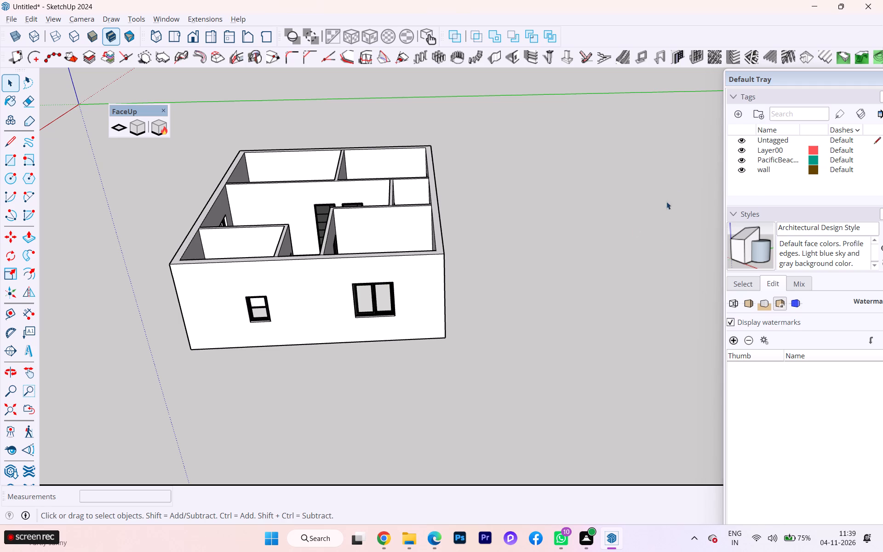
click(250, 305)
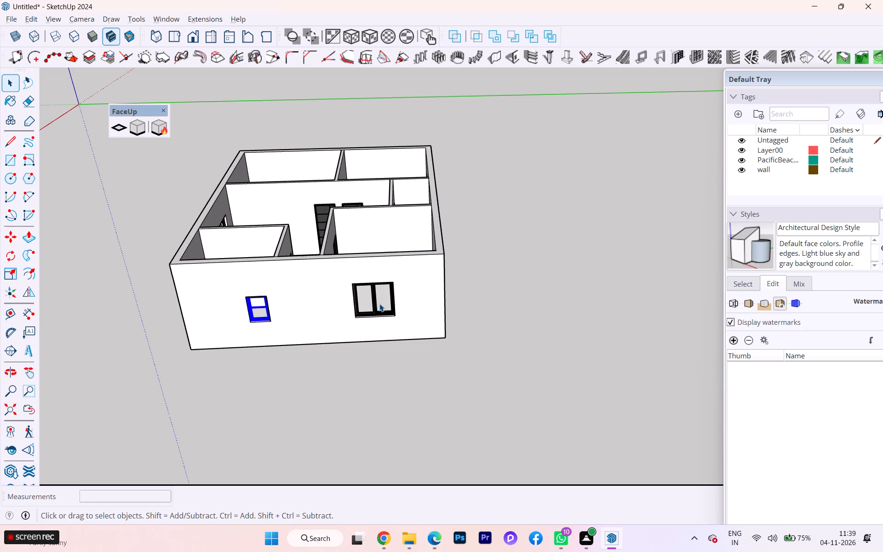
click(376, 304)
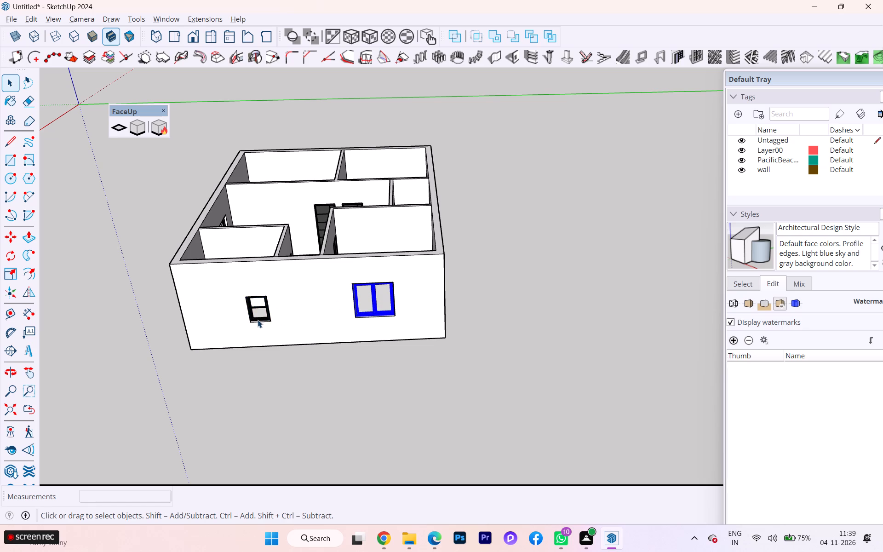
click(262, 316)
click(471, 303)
Create a door opening 3' wide and 7' high at the base of the front wall, between the two windows.
scroll(281, 282, up, 4)
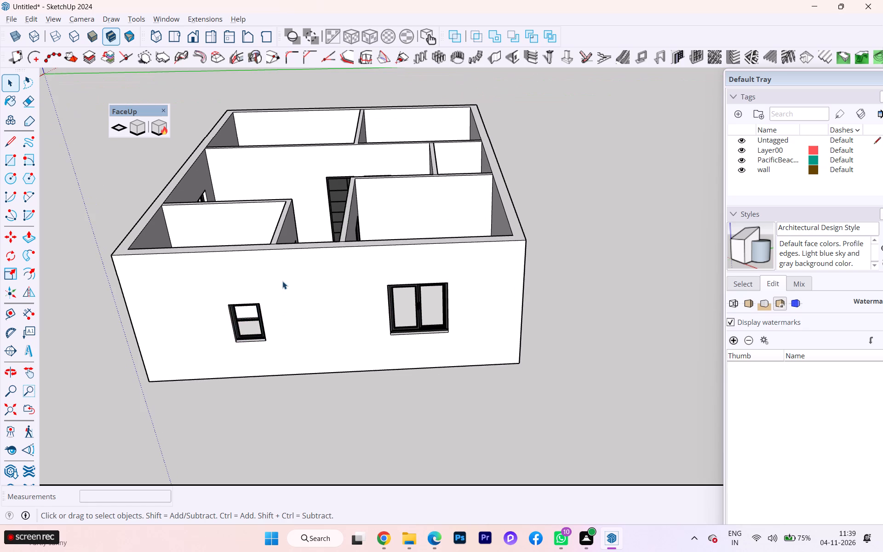
scroll(330, 301, up, 1)
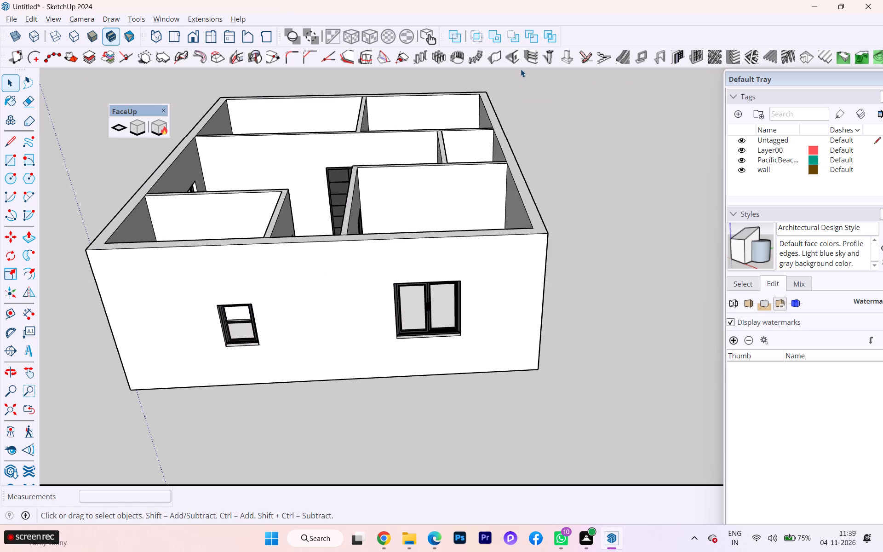
click(518, 61)
drag(635, 248, 604, 247)
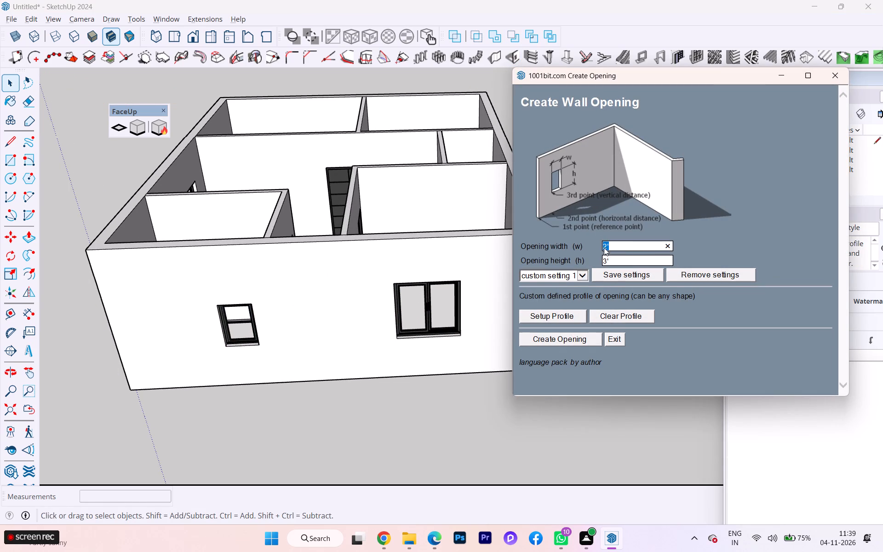
drag(604, 247, 579, 247)
text(3')
click(616, 259)
text(7')
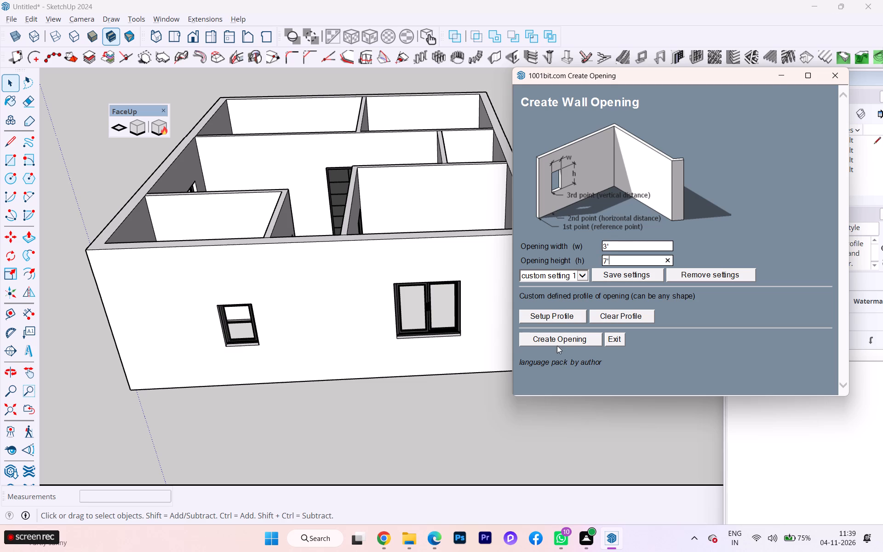
click(564, 338)
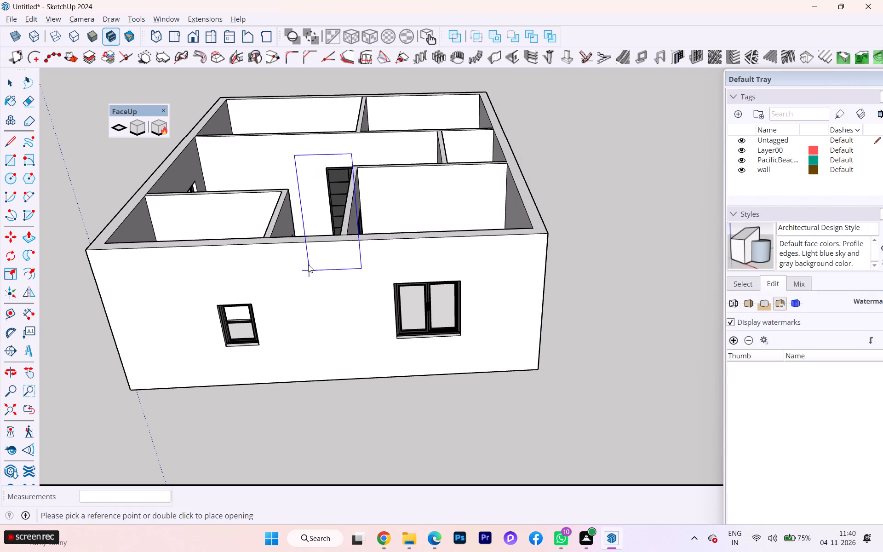
double_click(292, 386)
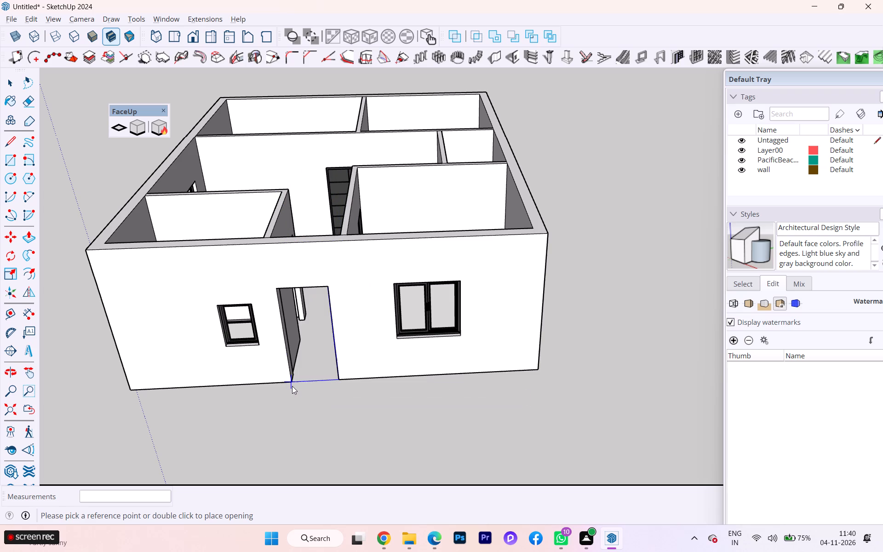
scroll(319, 359, up, 3)
scroll(319, 358, down, 1)
scroll(327, 345, up, 3)
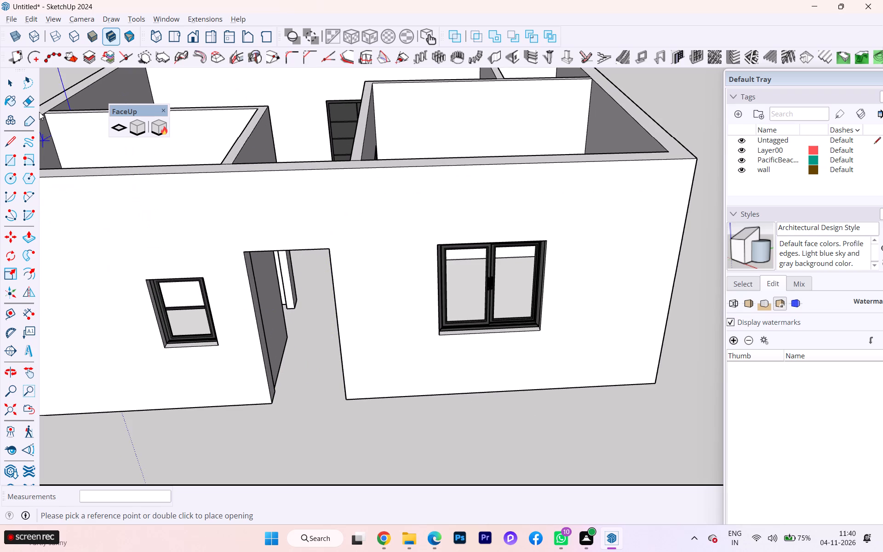
click(10, 84)
click(391, 441)
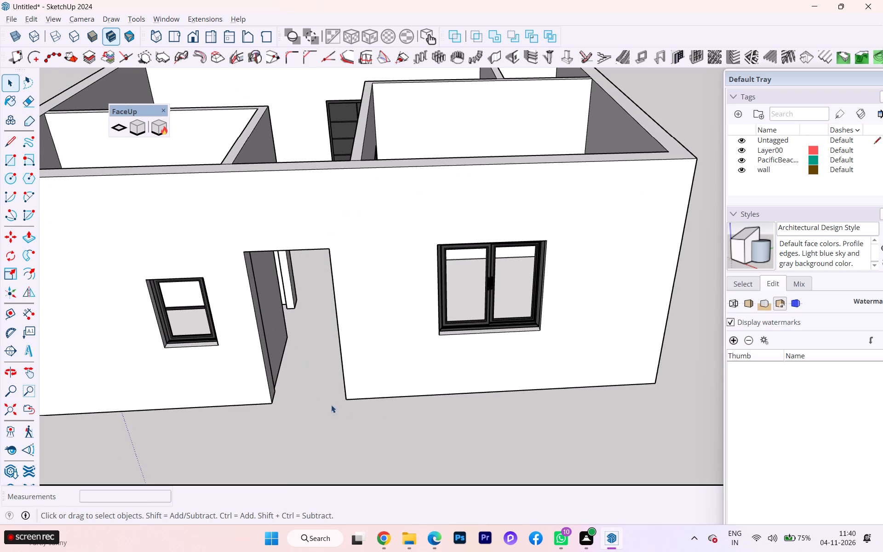
Open 3D Warehouse and search its models for door.
scroll(346, 409, down, 7)
scroll(369, 392, up, 4)
scroll(368, 392, down, 1)
middle_drag(379, 392, 423, 340)
scroll(399, 362, down, 2)
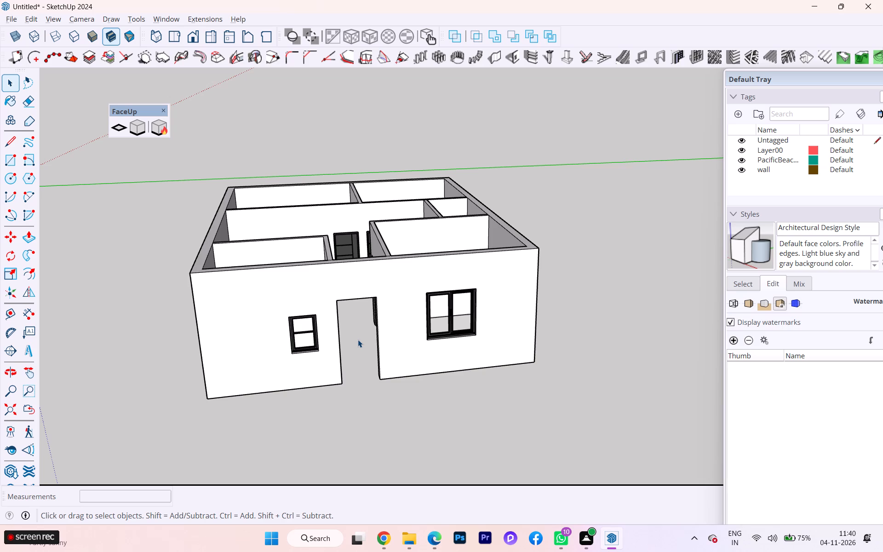
click(13, 476)
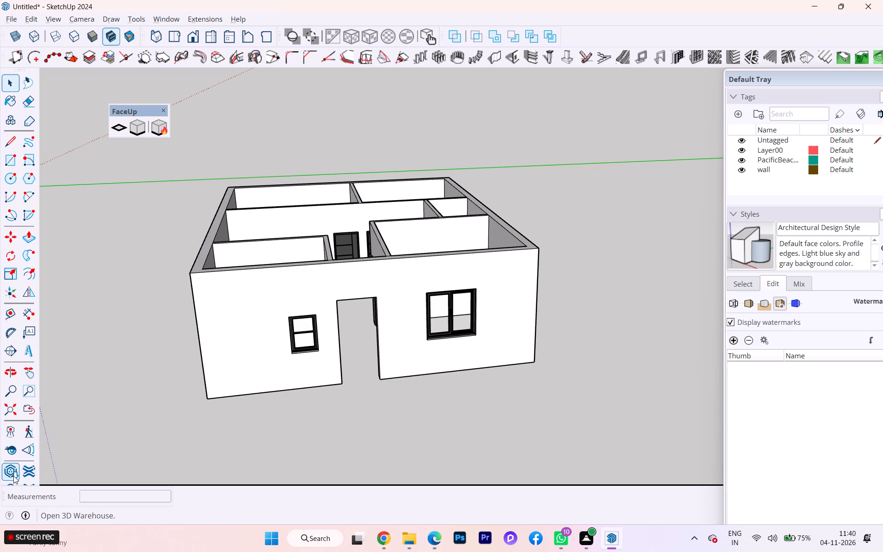
double_click(12, 467)
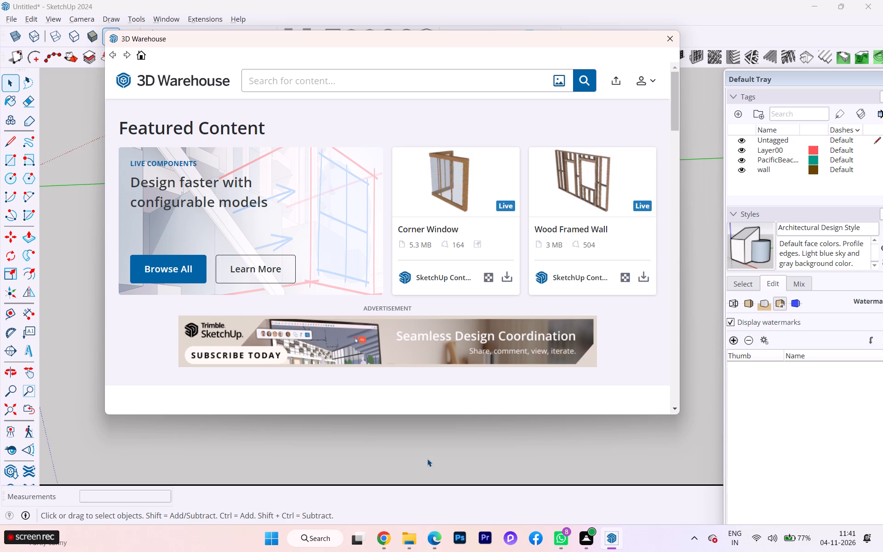
scroll(456, 310, down, 5)
click(401, 72)
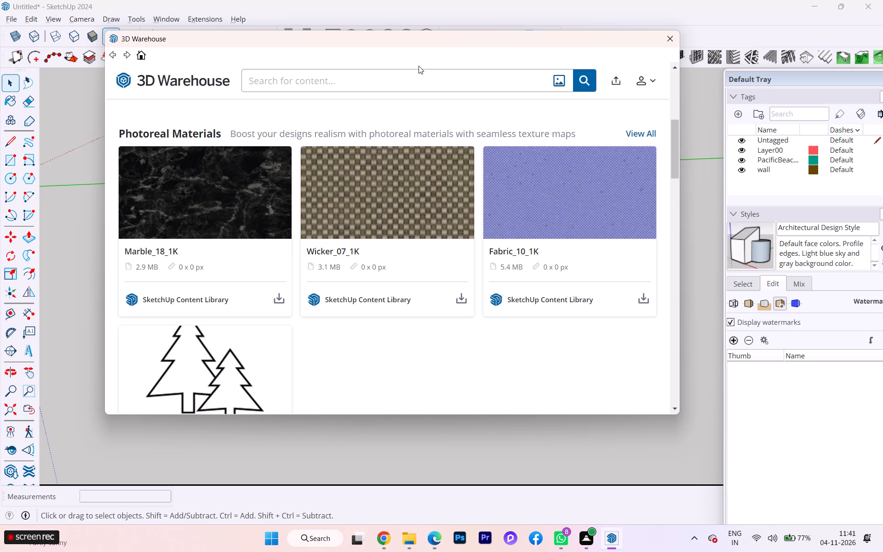
text(door)
key(Return)
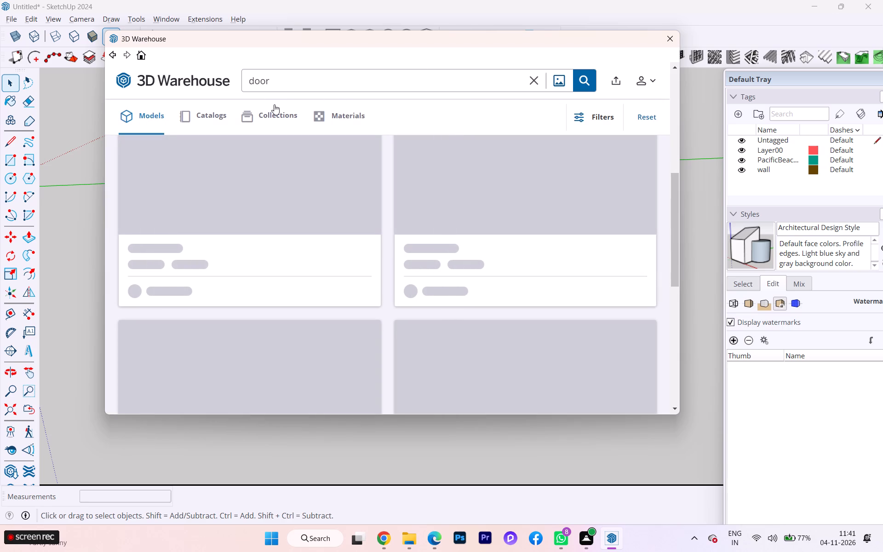
click(288, 83)
key(Return)
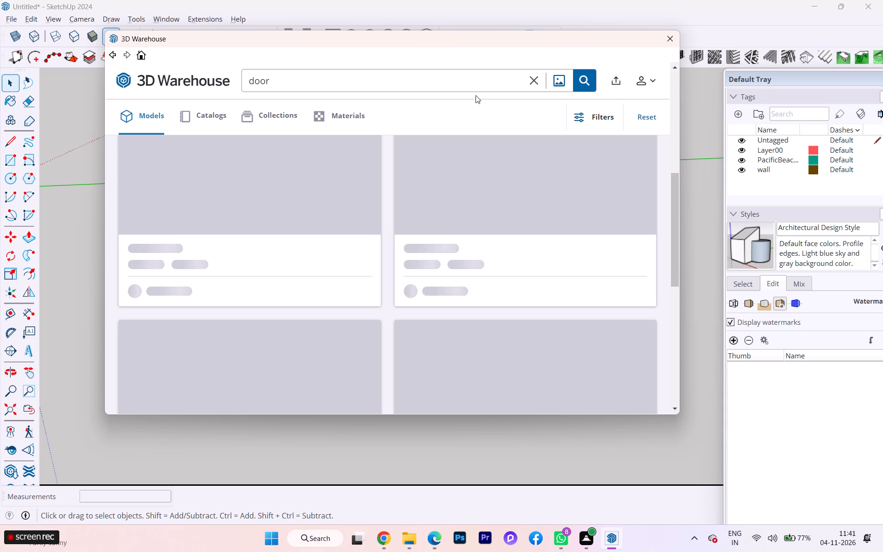
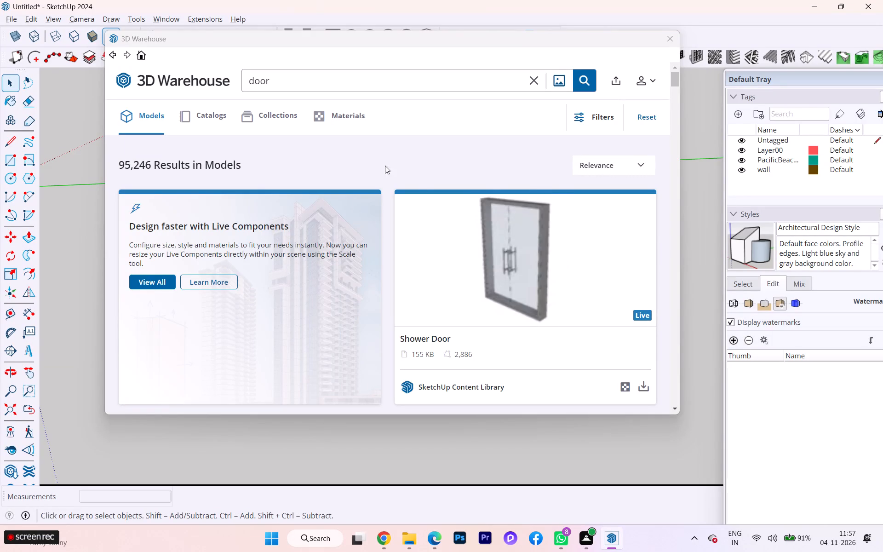
Browse the door models in the 3D Warehouse results for a single door that suits the front wall opening.
click(453, 435)
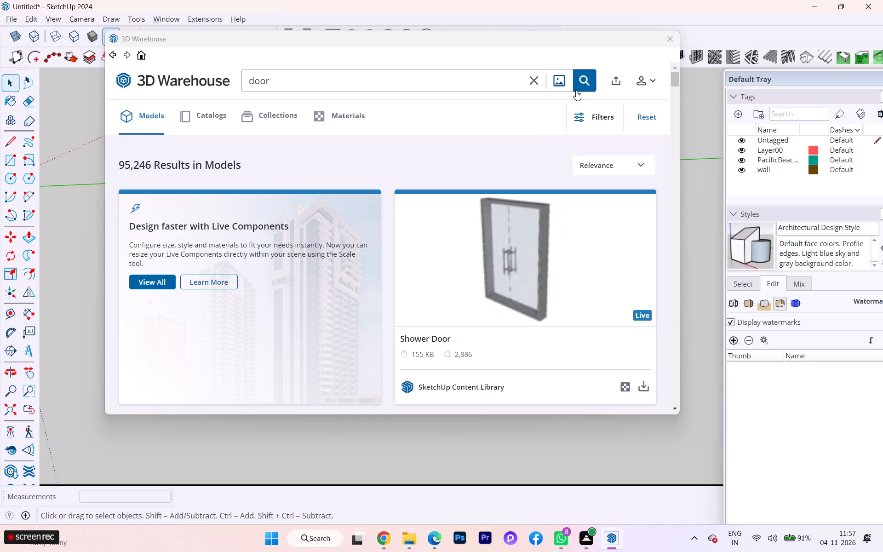
drag(545, 39, 671, 126)
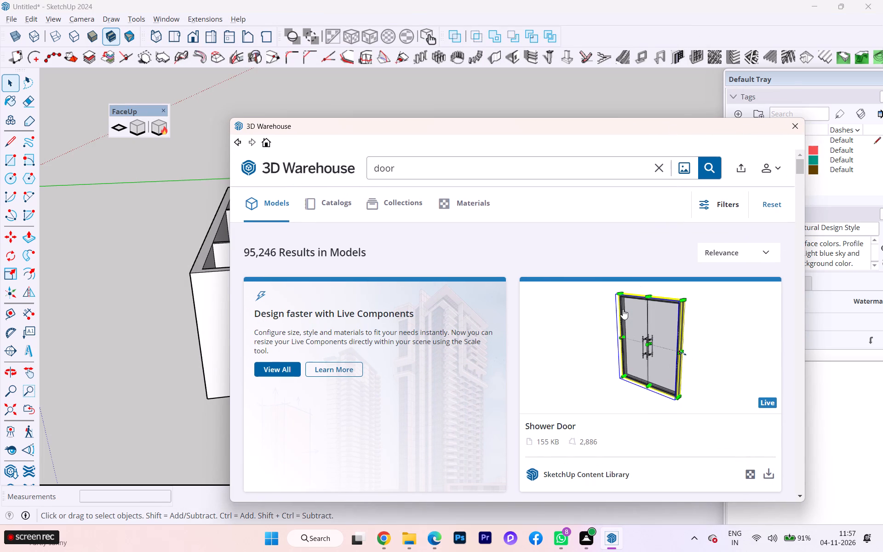
scroll(599, 318, down, 3)
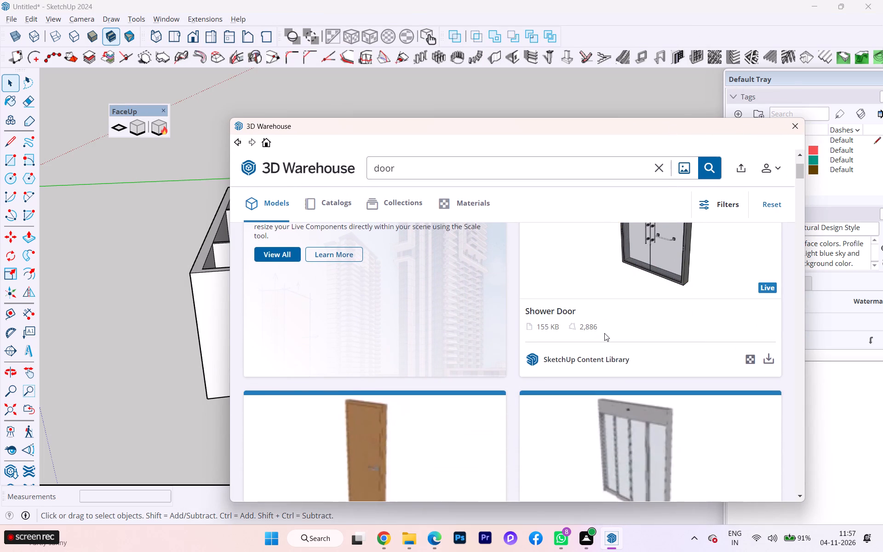
scroll(604, 333, down, 3)
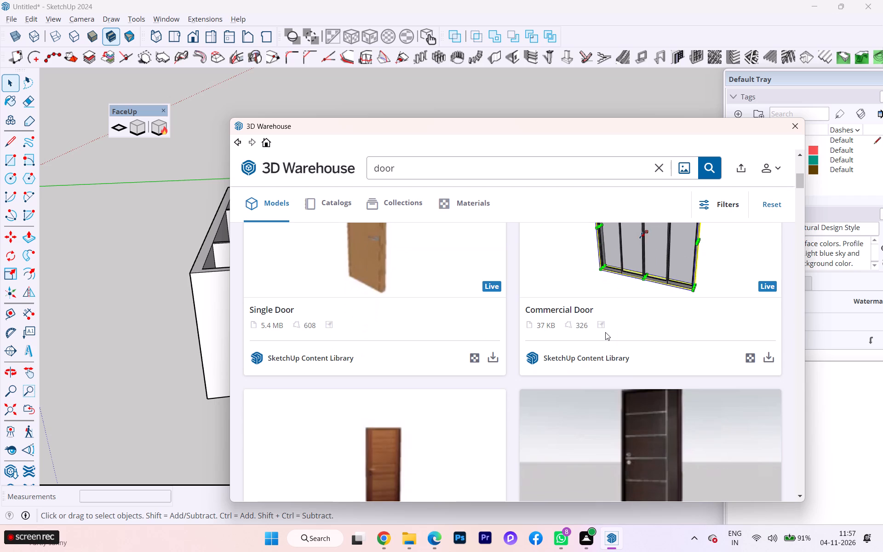
scroll(605, 331, down, 6)
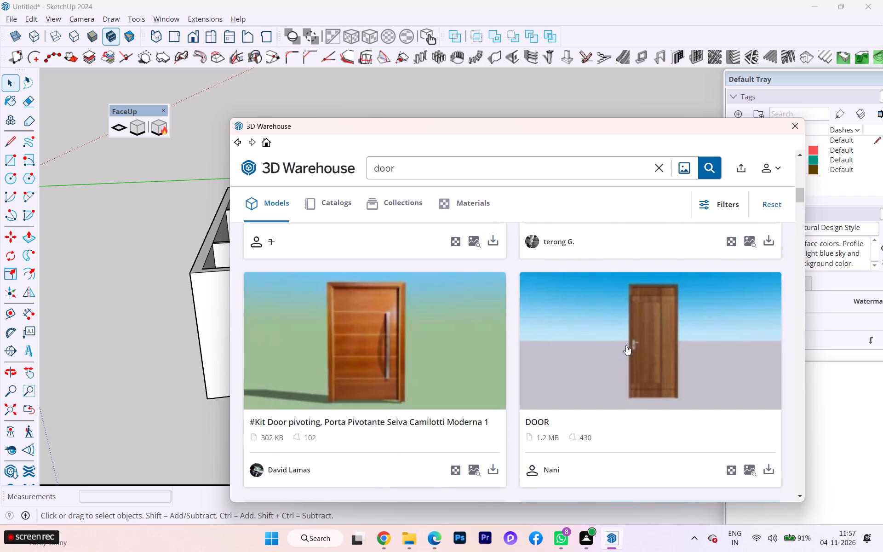
scroll(626, 343, down, 1)
scroll(626, 341, up, 1)
scroll(626, 341, down, 3)
scroll(626, 341, up, 1)
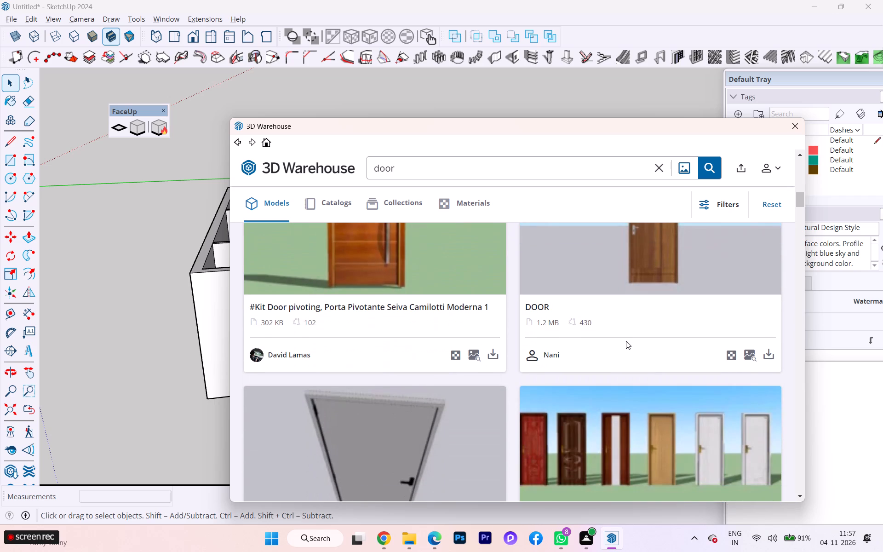
scroll(626, 339, down, 2)
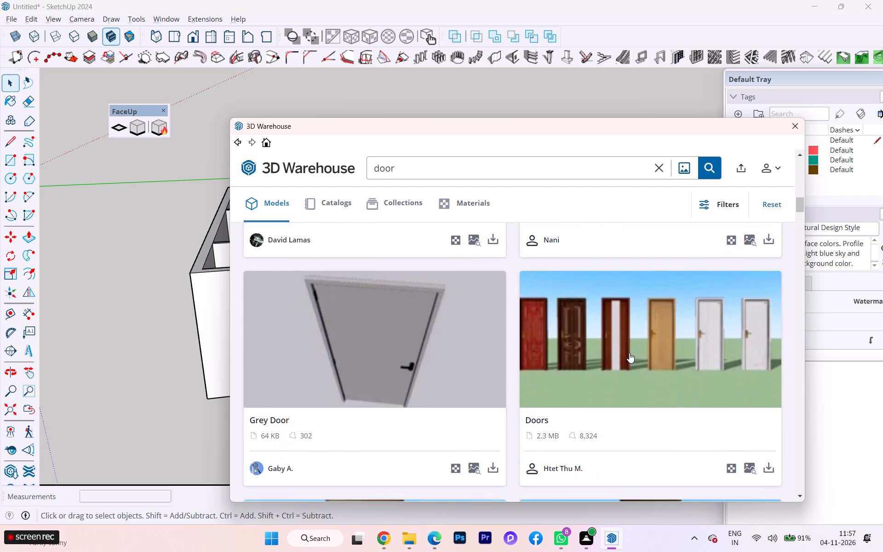
scroll(629, 355, down, 3)
scroll(629, 355, up, 2)
scroll(629, 355, down, 1)
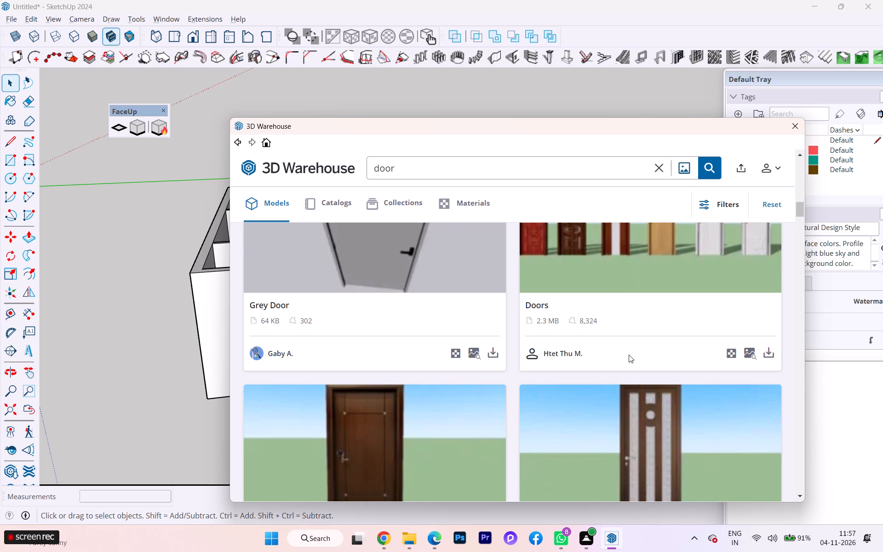
scroll(629, 355, down, 2)
scroll(629, 355, up, 1)
scroll(629, 355, down, 1)
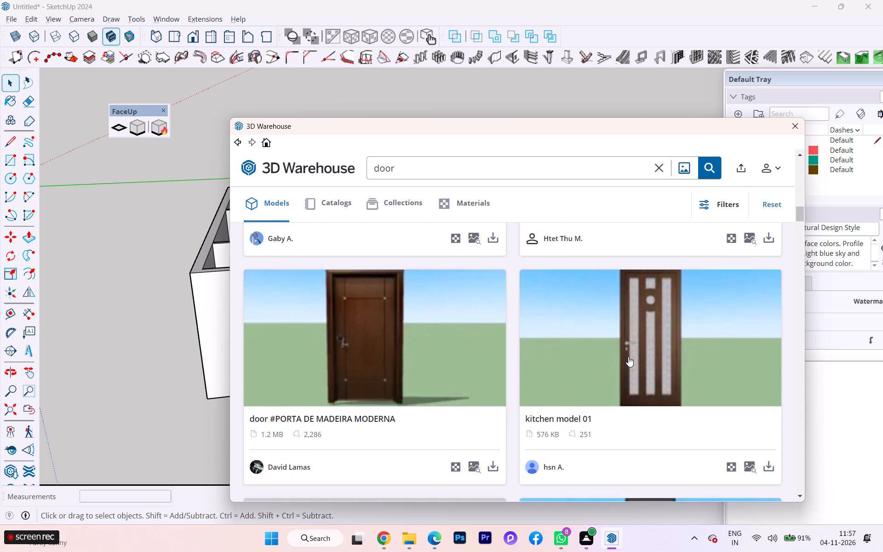
scroll(628, 356, down, 1)
scroll(628, 356, up, 2)
scroll(628, 356, down, 4)
scroll(627, 356, up, 2)
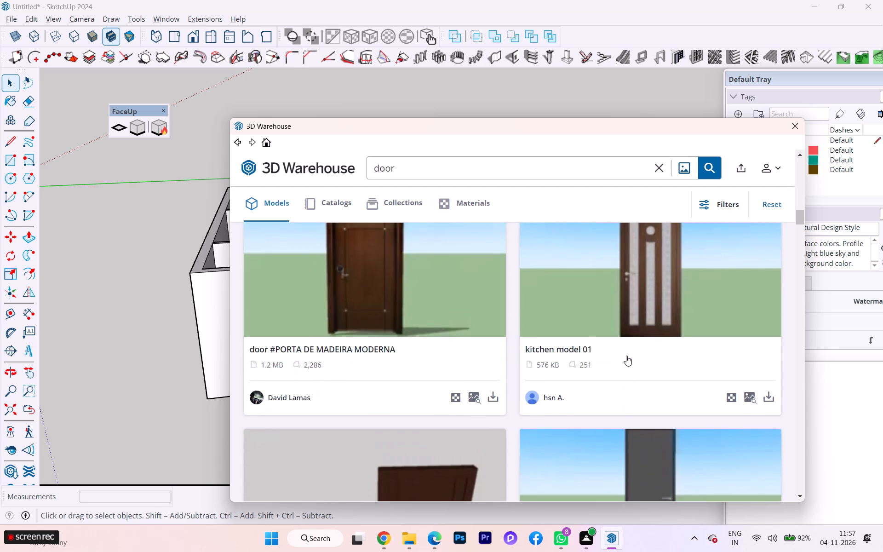
scroll(626, 356, down, 3)
scroll(626, 356, up, 1)
scroll(626, 356, down, 2)
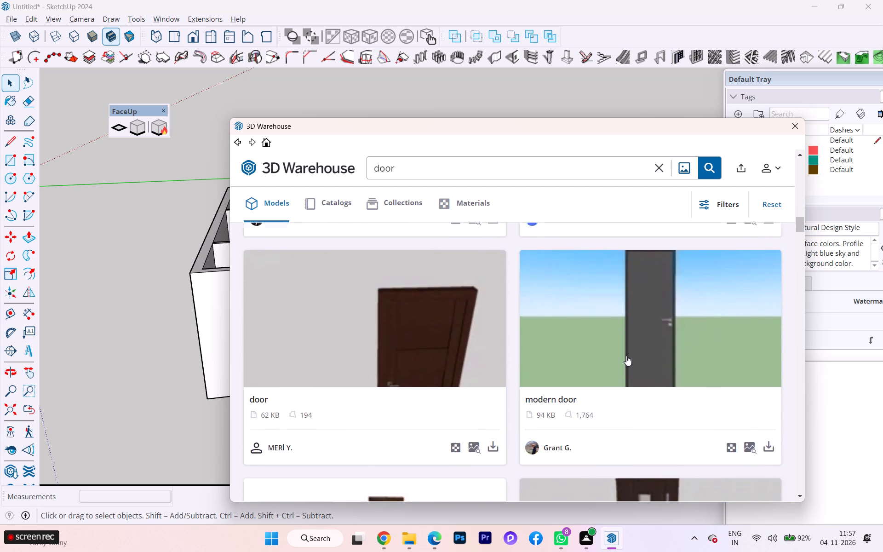
scroll(589, 355, down, 2)
scroll(589, 355, up, 1)
scroll(589, 355, down, 1)
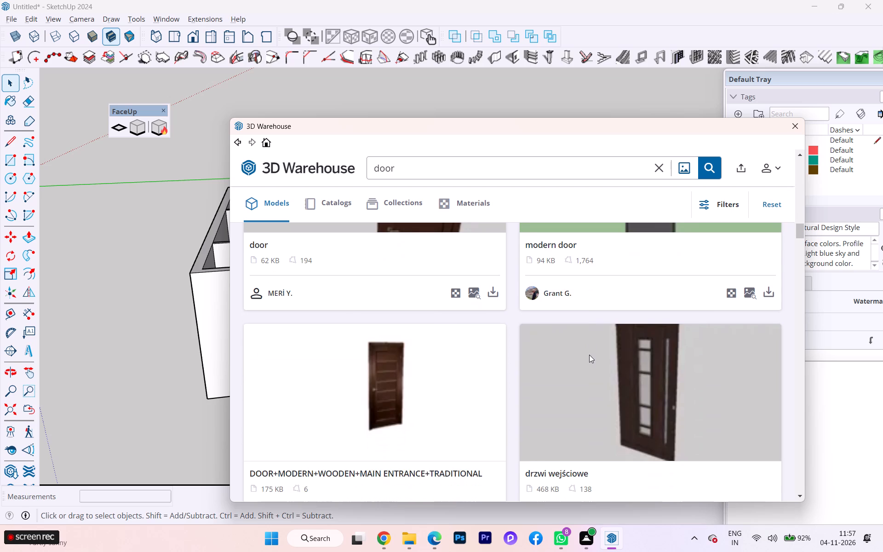
scroll(589, 355, down, 2)
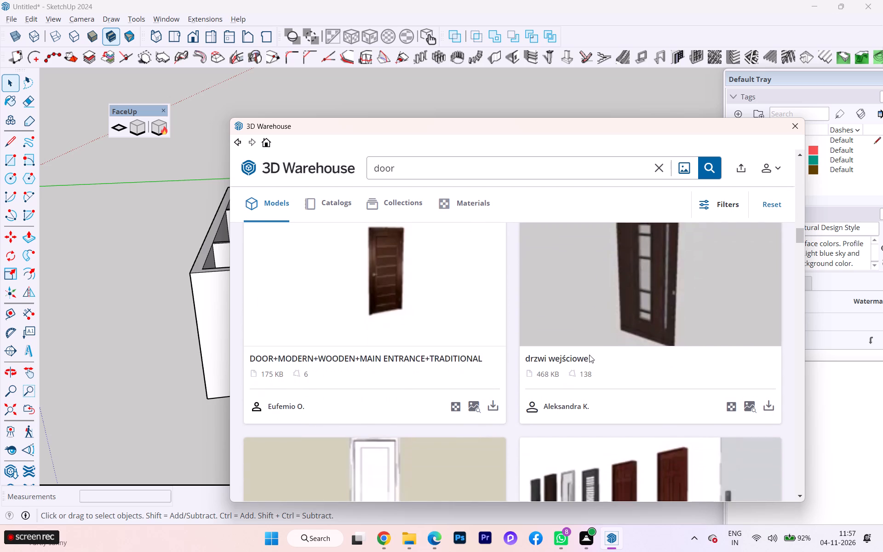
scroll(526, 330, down, 4)
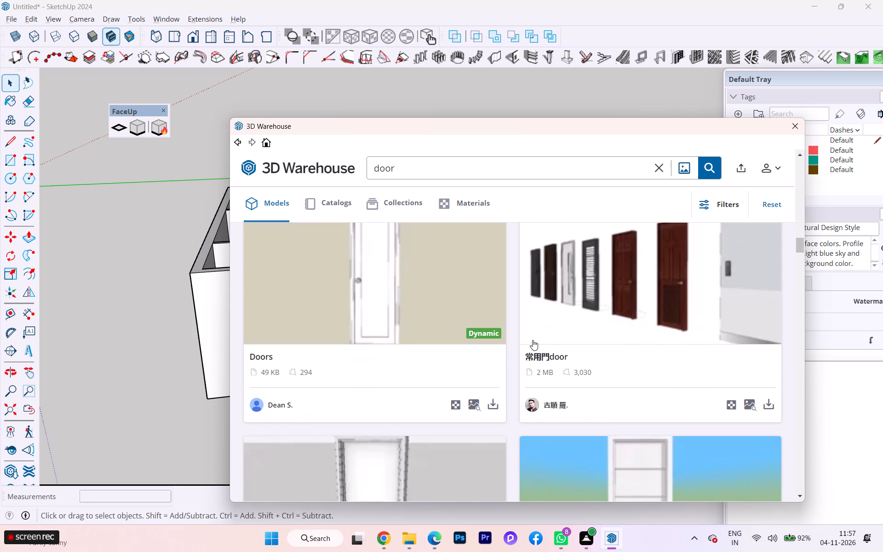
scroll(559, 345, down, 3)
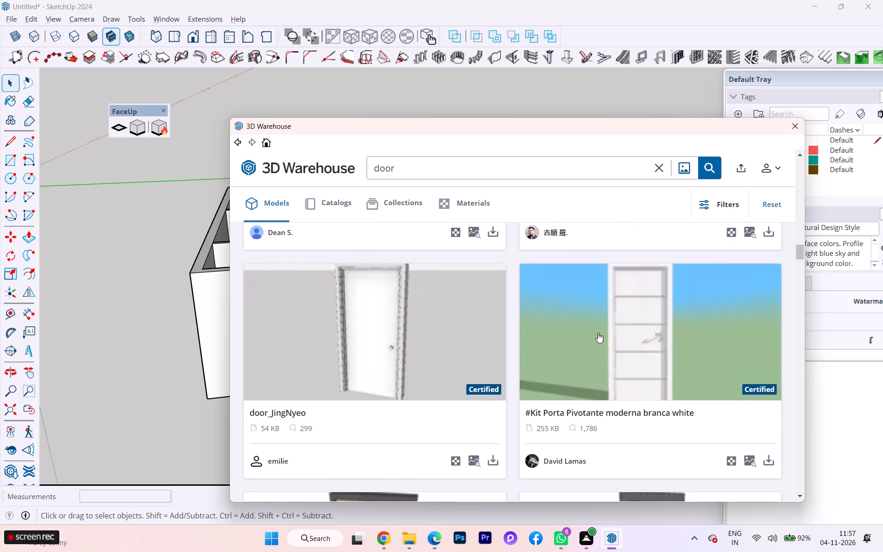
scroll(684, 358, up, 2)
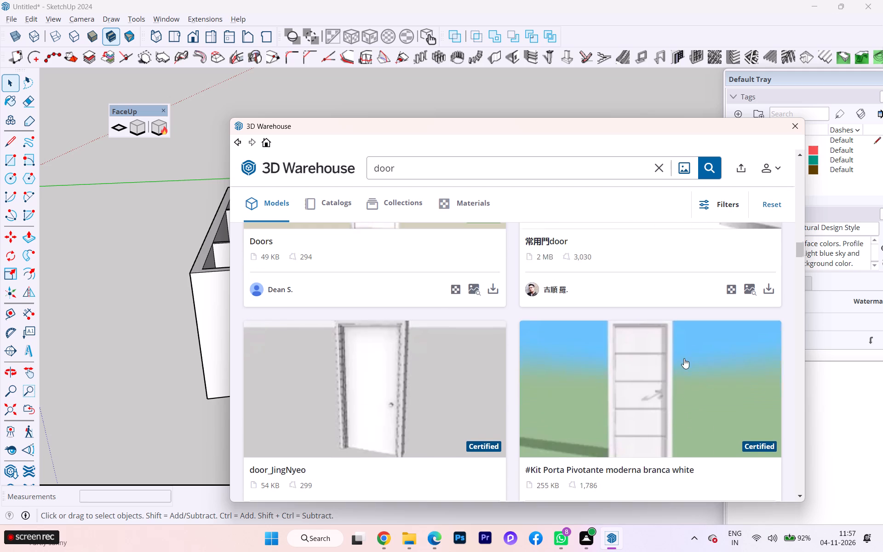
scroll(663, 357, down, 1)
scroll(663, 357, up, 1)
scroll(661, 357, down, 4)
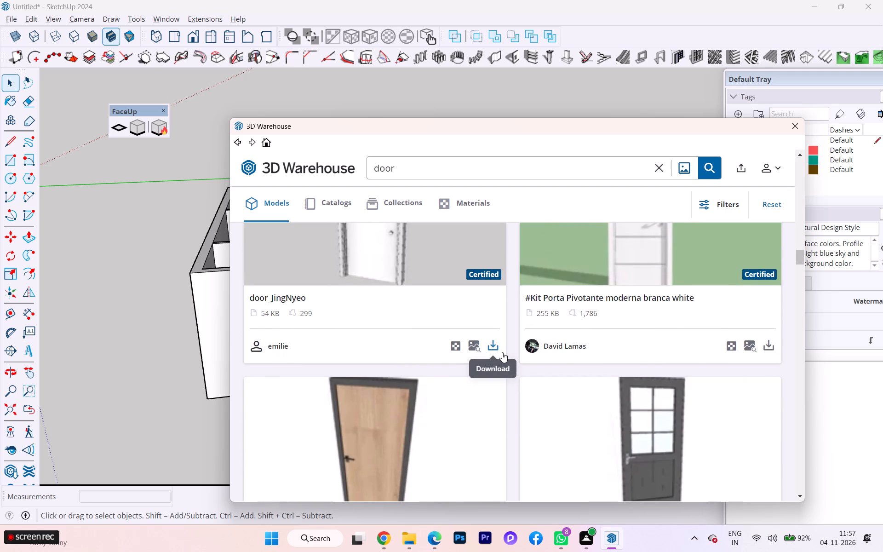
scroll(562, 359, down, 2)
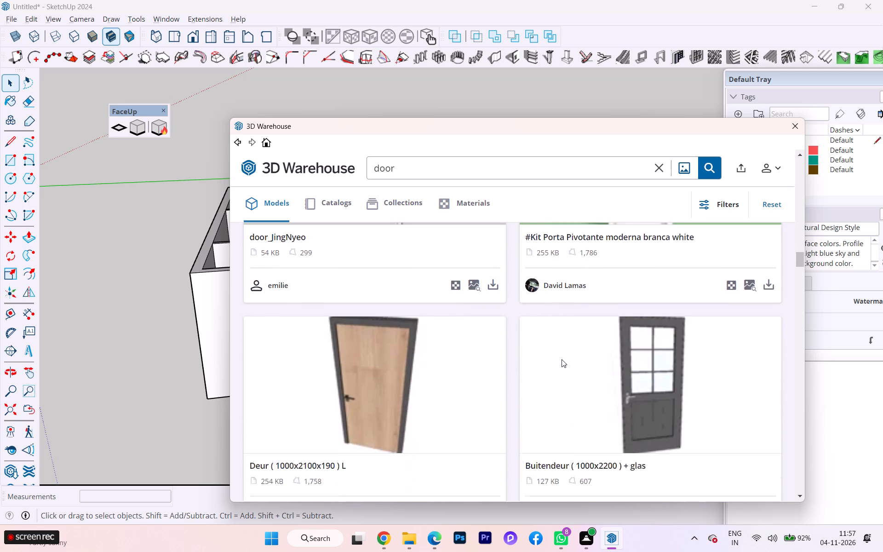
scroll(646, 370, down, 1)
scroll(646, 370, up, 1)
scroll(646, 370, down, 5)
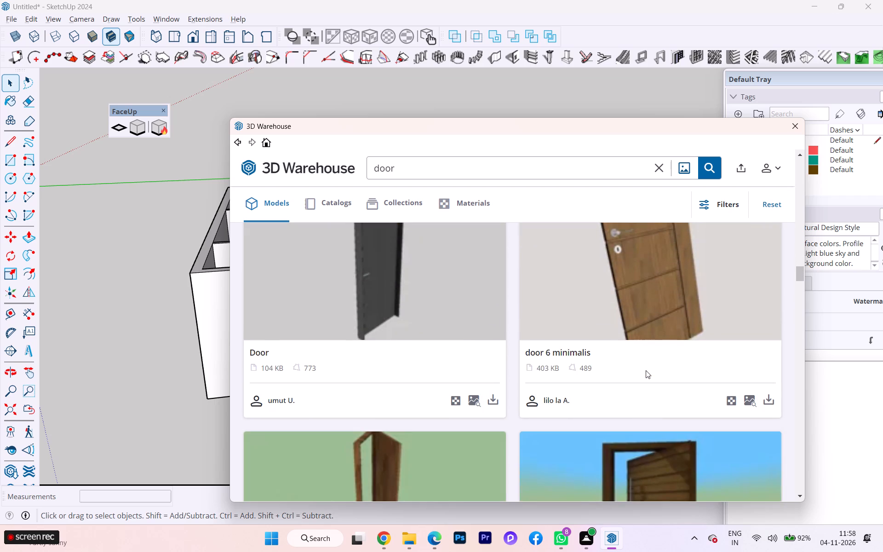
scroll(622, 371, down, 1)
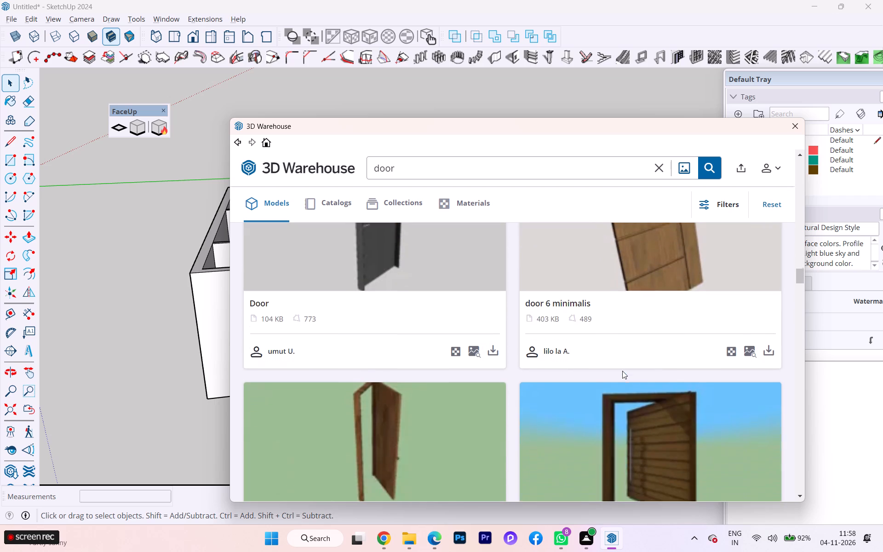
scroll(622, 371, down, 4)
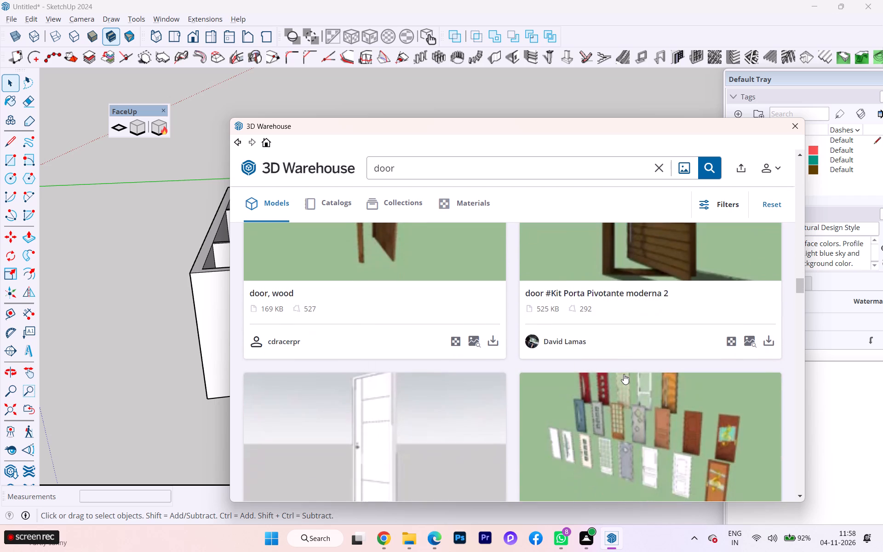
scroll(624, 374, down, 2)
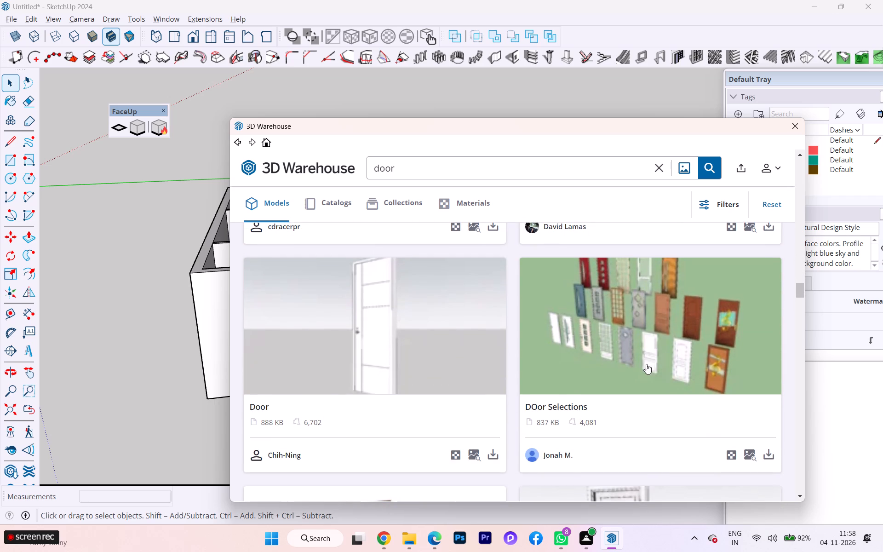
scroll(643, 365, down, 1)
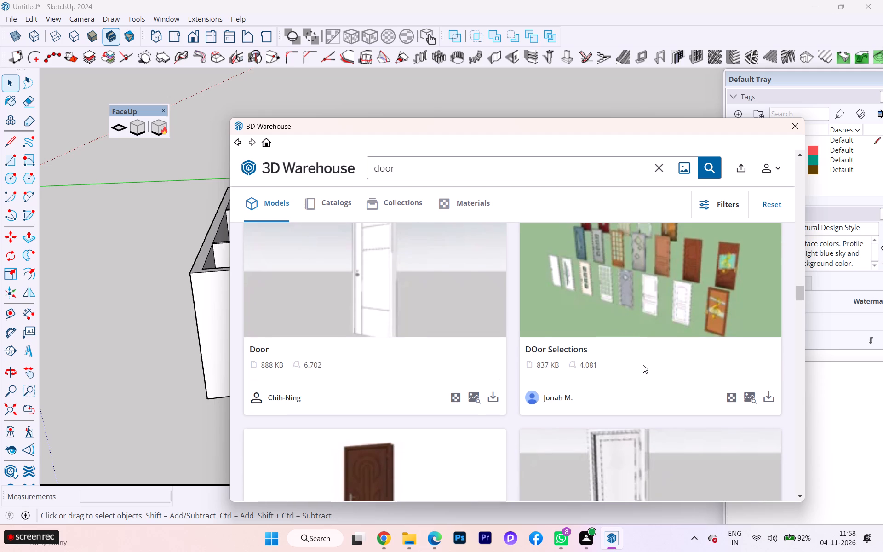
scroll(715, 362, down, 5)
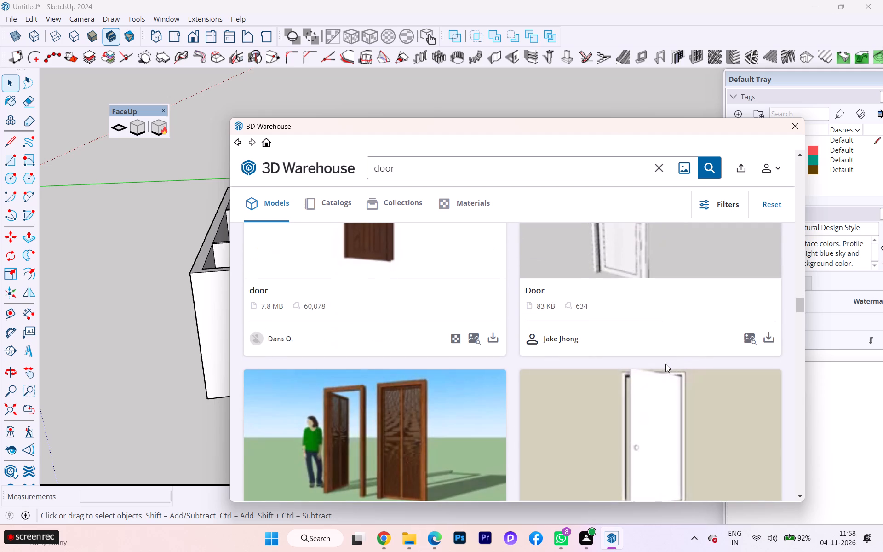
scroll(659, 364, up, 1)
scroll(659, 364, down, 2)
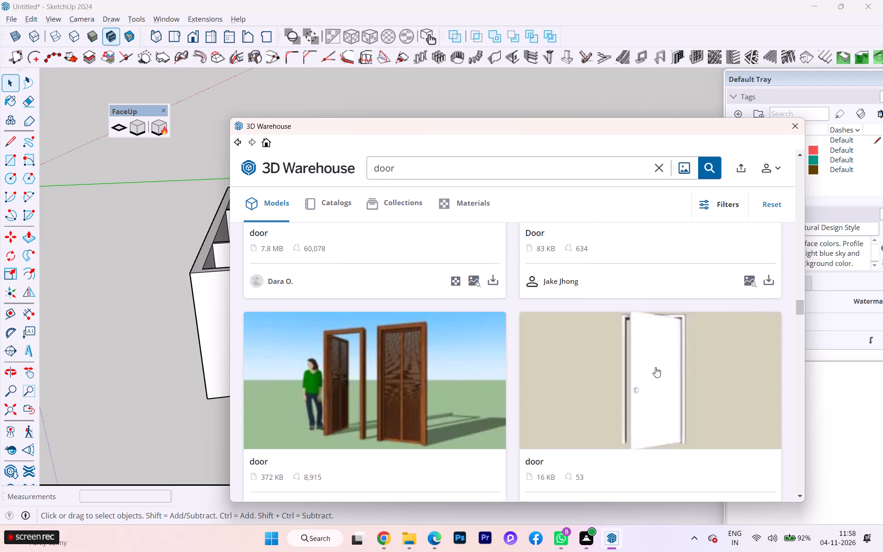
scroll(655, 367, down, 6)
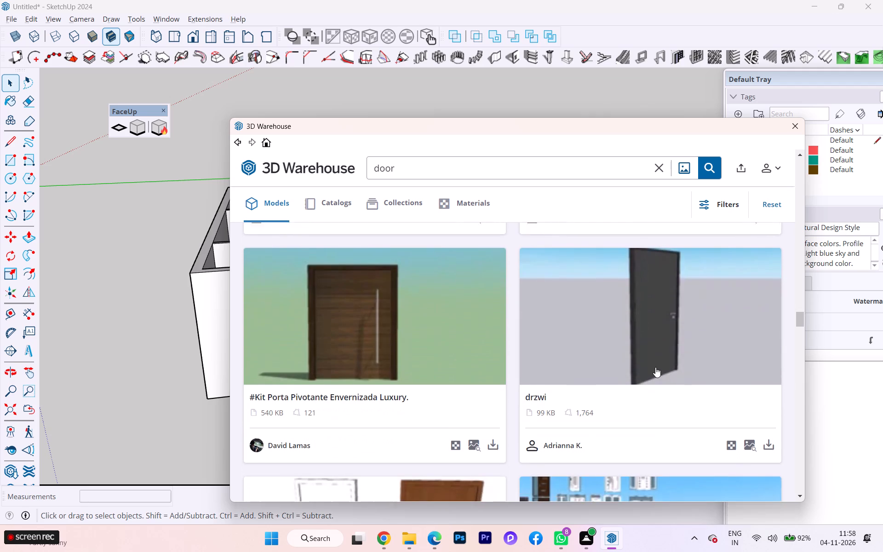
scroll(570, 369, down, 2)
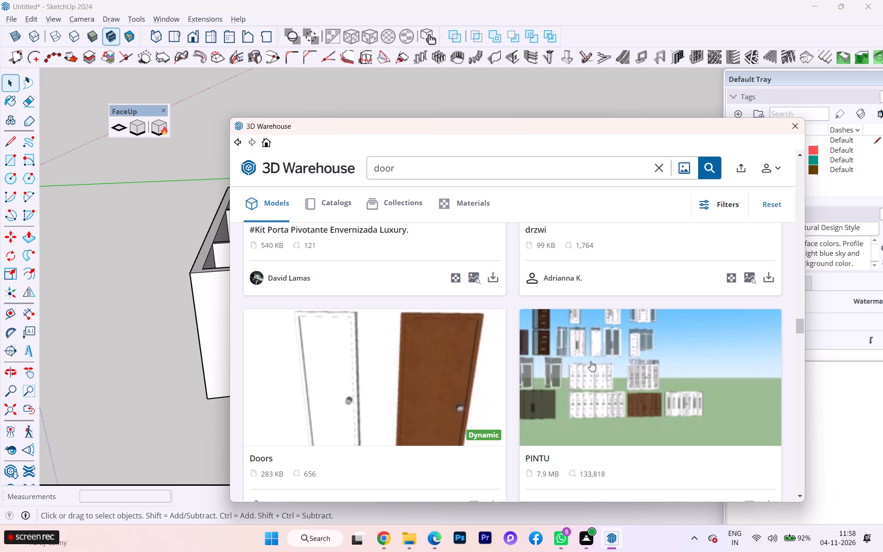
scroll(527, 395, down, 4)
scroll(530, 393, up, 2)
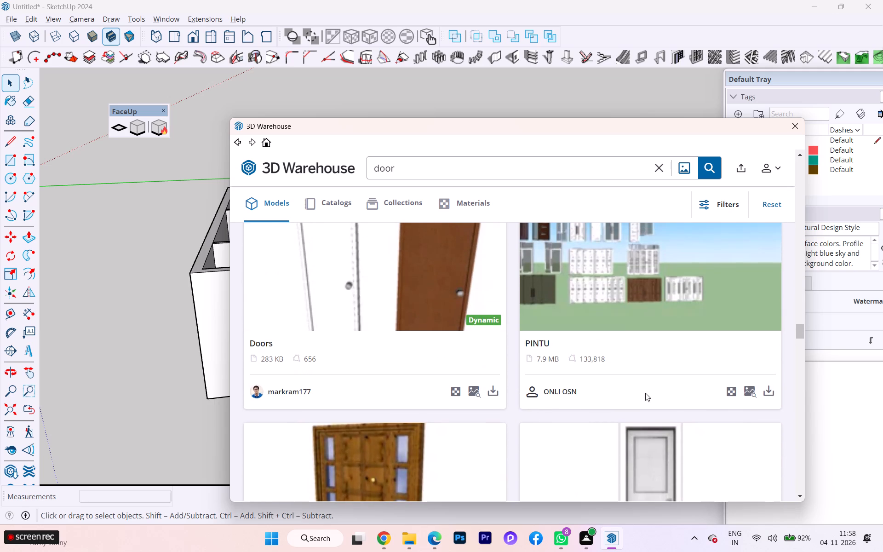
scroll(641, 393, down, 2)
scroll(641, 393, up, 1)
scroll(641, 393, down, 1)
scroll(641, 393, up, 2)
scroll(641, 393, down, 5)
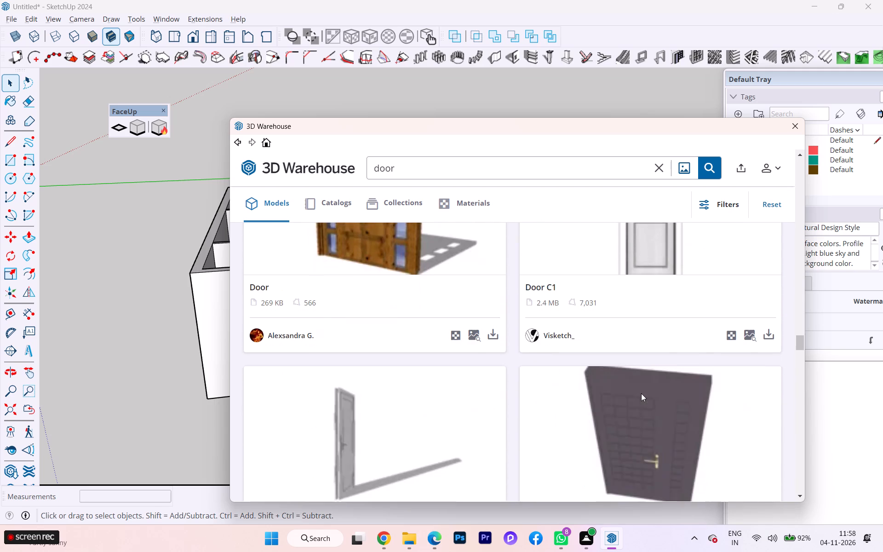
scroll(641, 393, down, 1)
scroll(641, 393, up, 2)
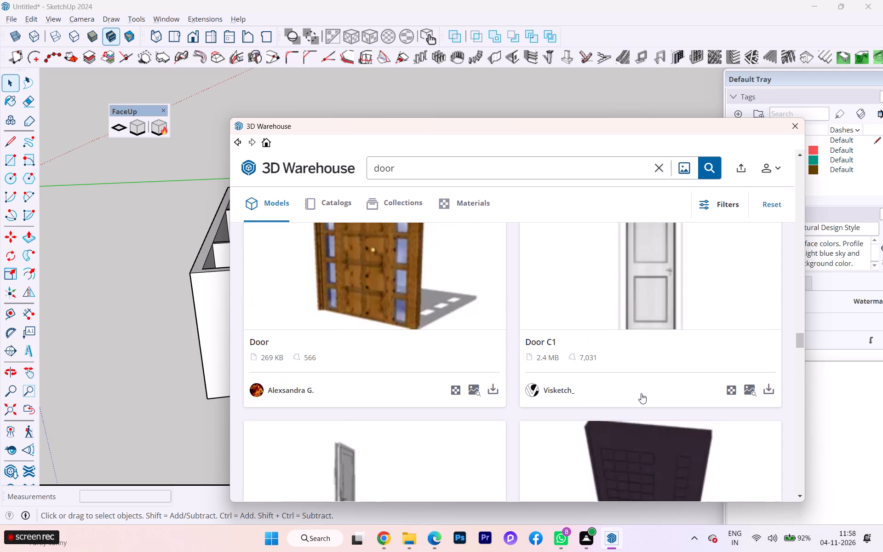
scroll(641, 393, up, 1)
scroll(641, 393, down, 1)
scroll(641, 393, up, 1)
scroll(641, 393, down, 4)
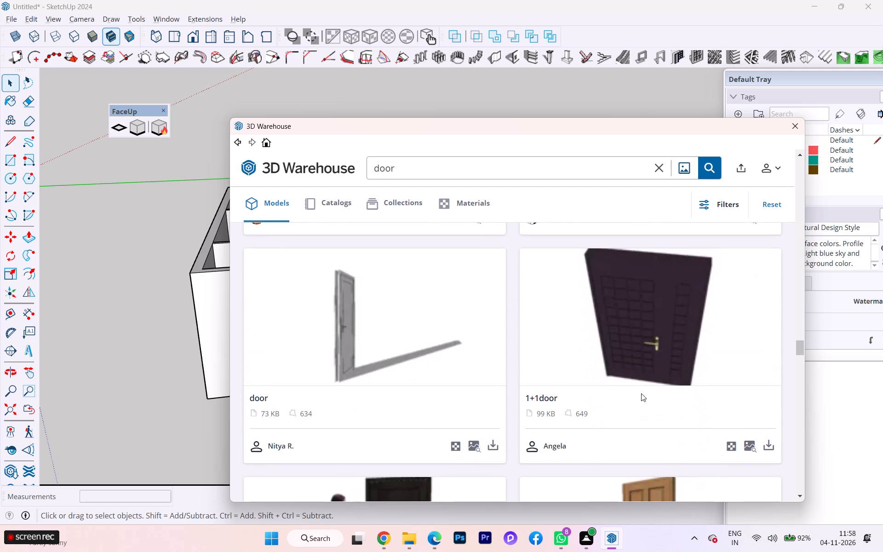
scroll(641, 393, down, 5)
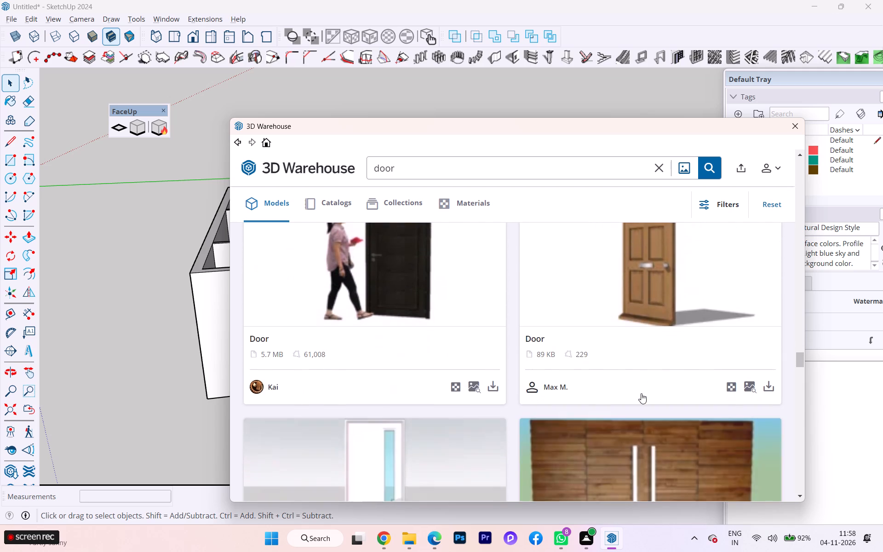
scroll(641, 393, up, 4)
scroll(641, 393, down, 10)
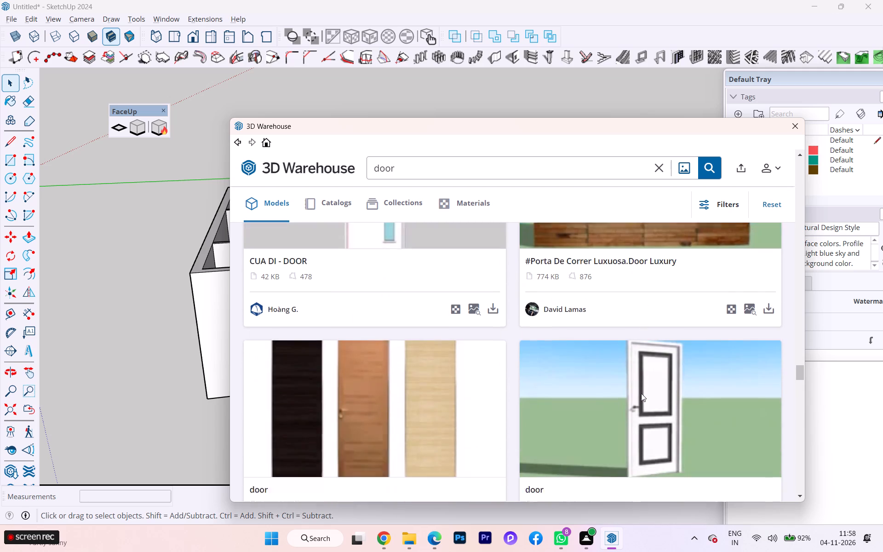
scroll(632, 372, down, 6)
scroll(637, 380, up, 1)
scroll(637, 380, down, 1)
scroll(637, 380, up, 1)
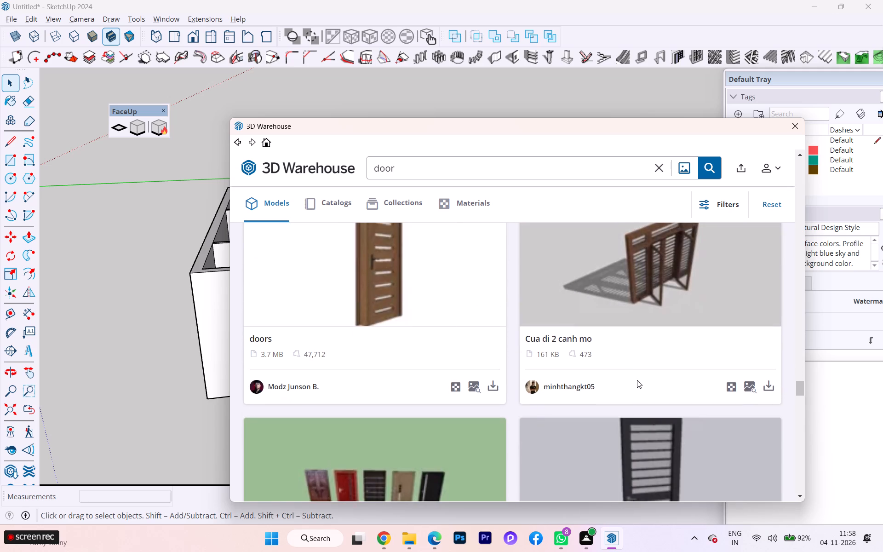
Browse further through the 3D Warehouse door results for a model suited to the front wall opening.
scroll(637, 380, up, 5)
scroll(637, 379, down, 1)
scroll(637, 379, up, 1)
scroll(637, 379, down, 10)
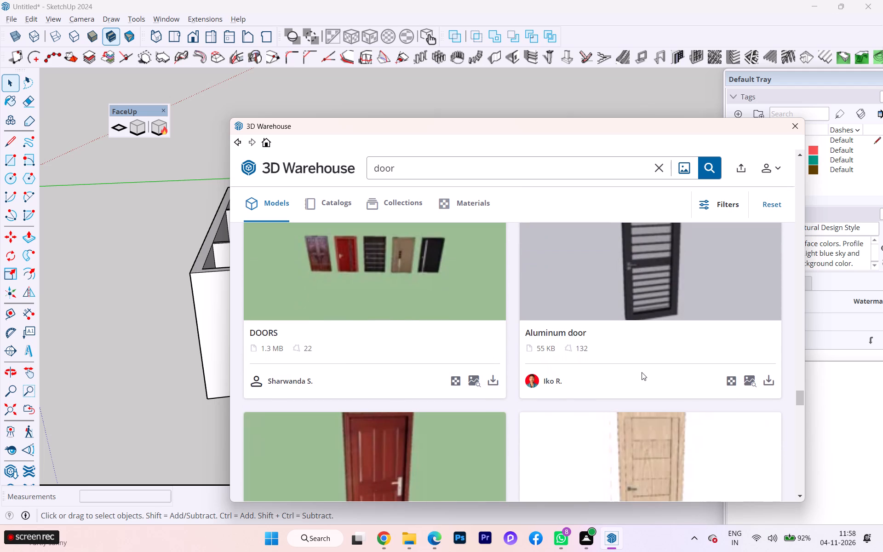
scroll(642, 374, down, 5)
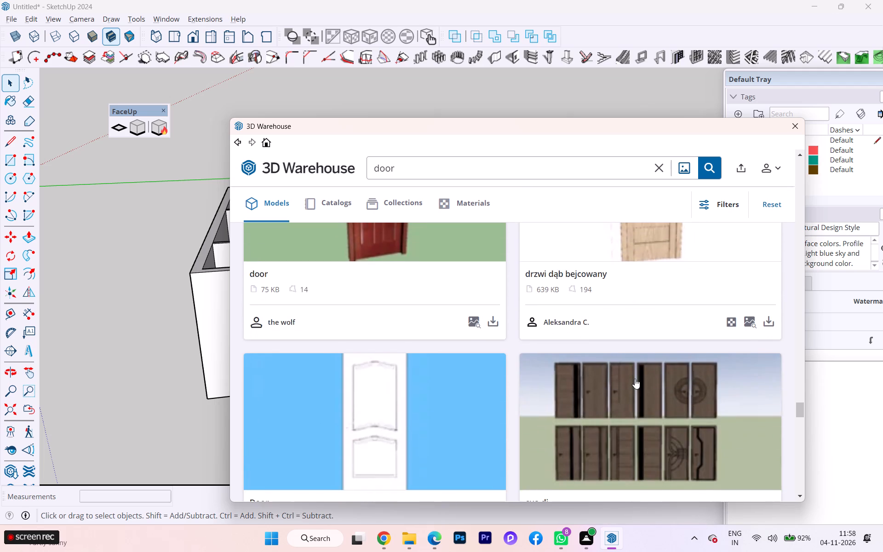
scroll(635, 379, down, 2)
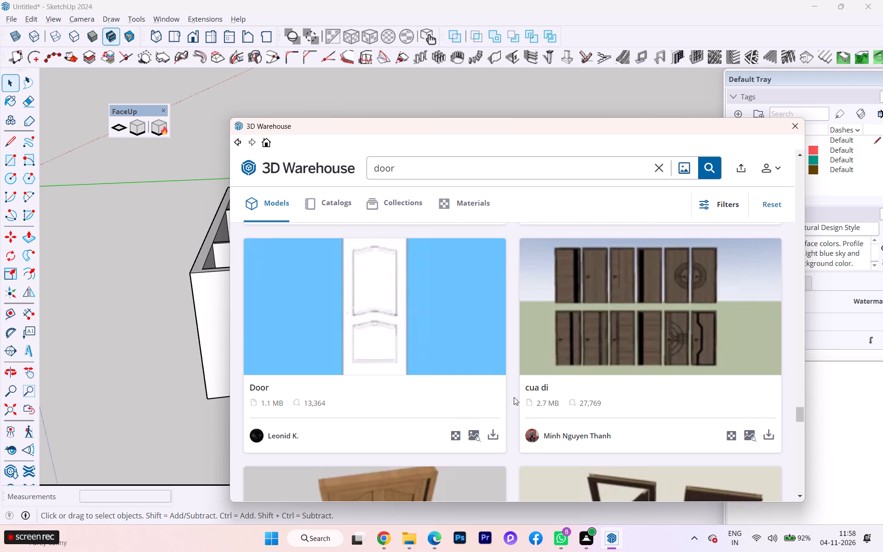
scroll(554, 395, down, 3)
scroll(556, 394, up, 1)
scroll(556, 394, down, 1)
scroll(556, 393, up, 1)
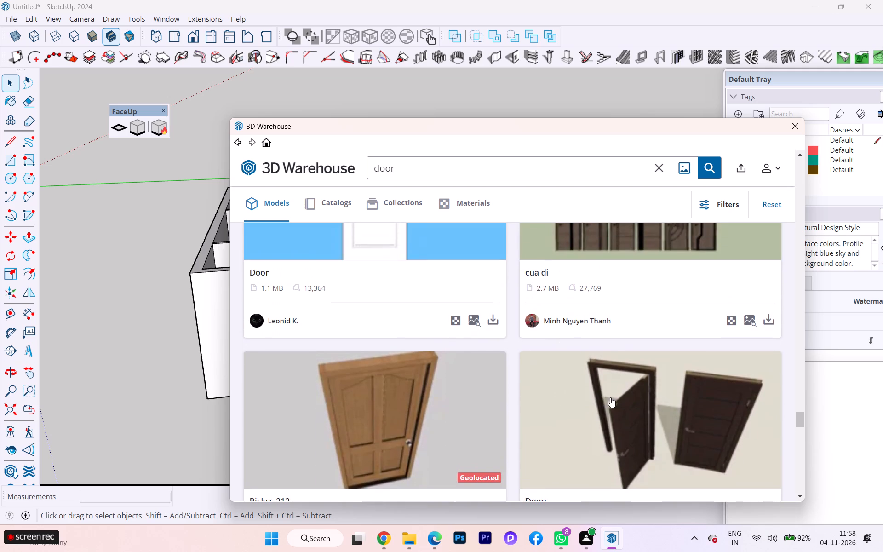
scroll(611, 397, down, 1)
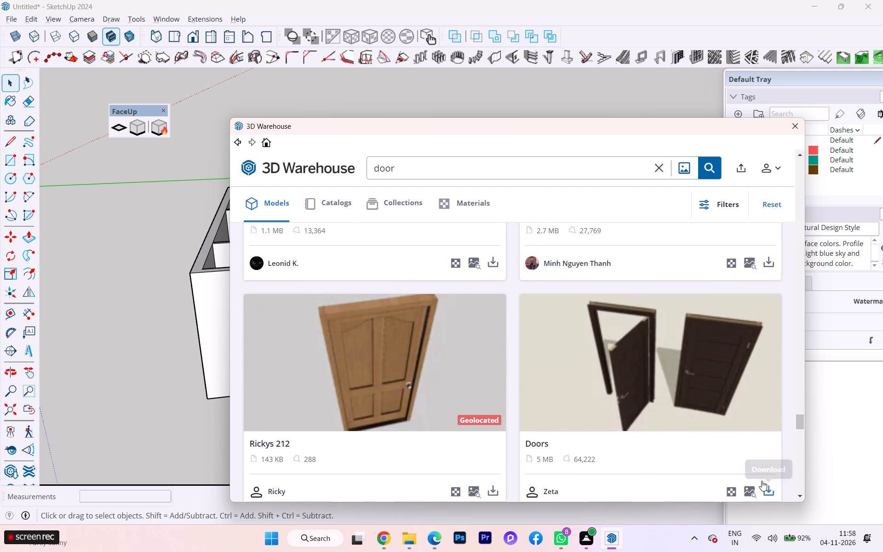
Load the 5 MB Doors model with two dark wooden doors directly into the project and place it outside the front wall.
click(765, 488)
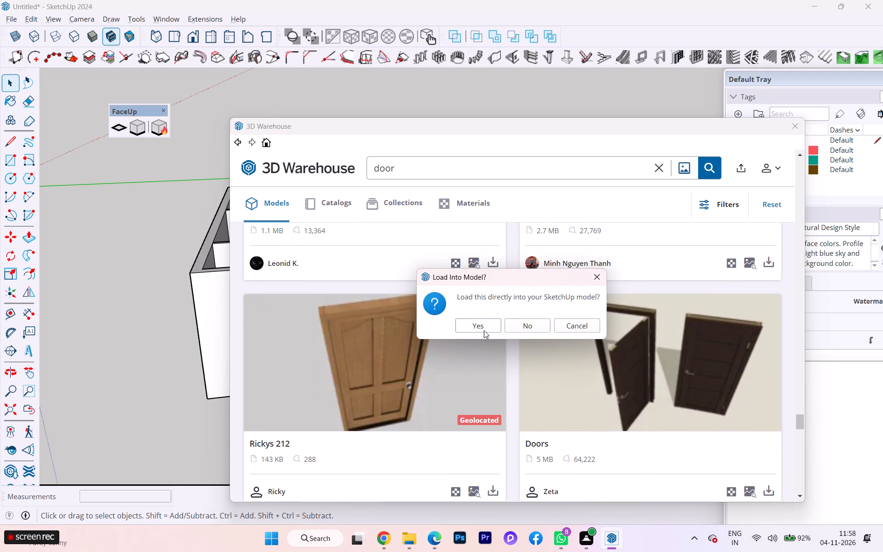
click(486, 325)
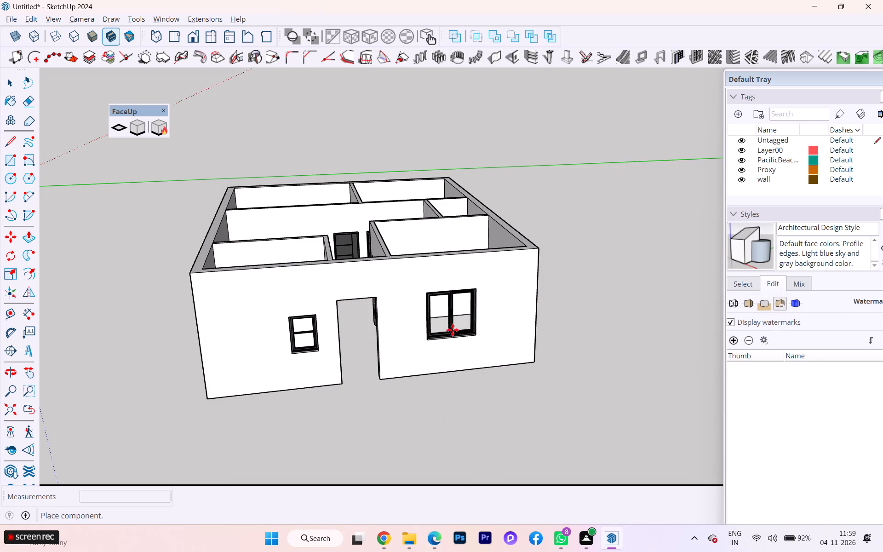
scroll(471, 386, up, 3)
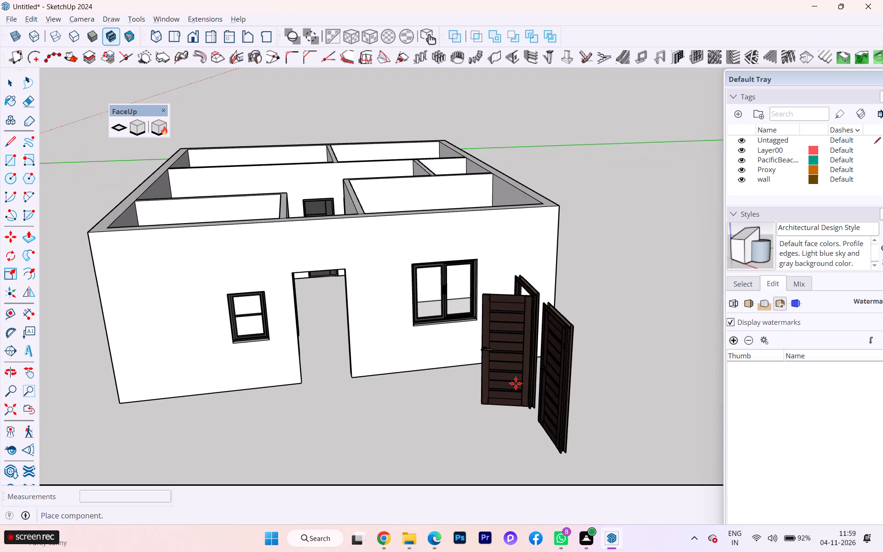
click(516, 383)
Open the imported Doors component for editing and cut the closed door out of it.
scroll(560, 388, up, 2)
scroll(560, 388, down, 2)
scroll(560, 388, up, 1)
scroll(560, 388, down, 1)
scroll(560, 388, up, 3)
scroll(577, 389, down, 1)
scroll(577, 389, up, 2)
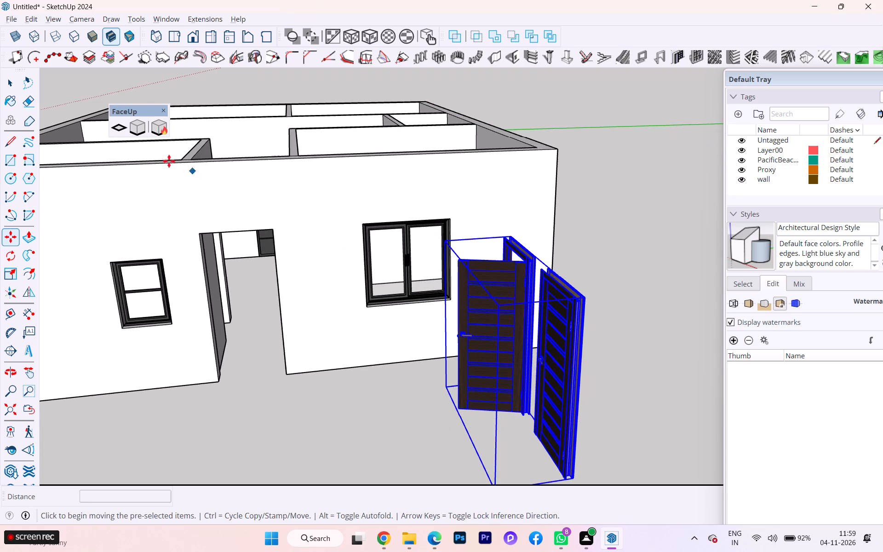
click(10, 78)
double_click(560, 312)
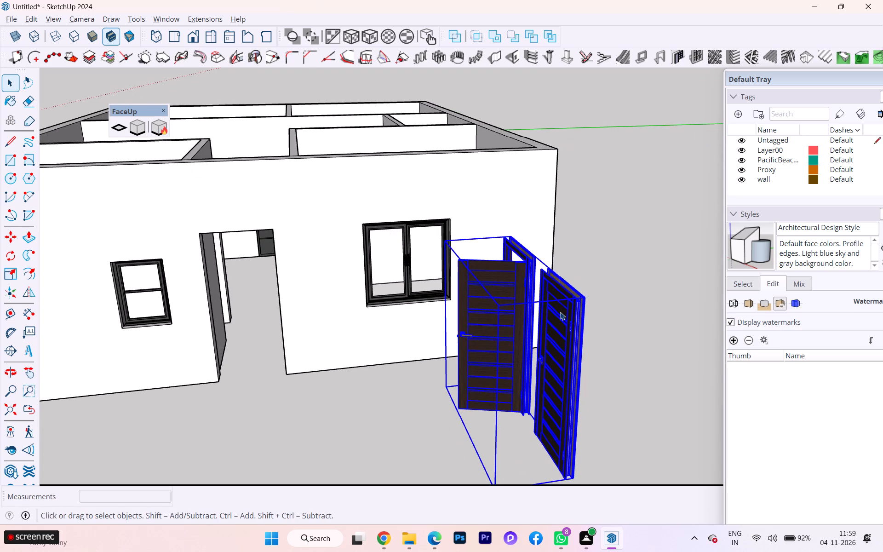
scroll(560, 312, up, 4)
scroll(560, 312, down, 1)
scroll(560, 312, up, 8)
scroll(579, 315, down, 3)
scroll(579, 315, up, 7)
scroll(594, 321, down, 4)
scroll(594, 321, up, 4)
scroll(592, 320, down, 2)
scroll(592, 320, up, 1)
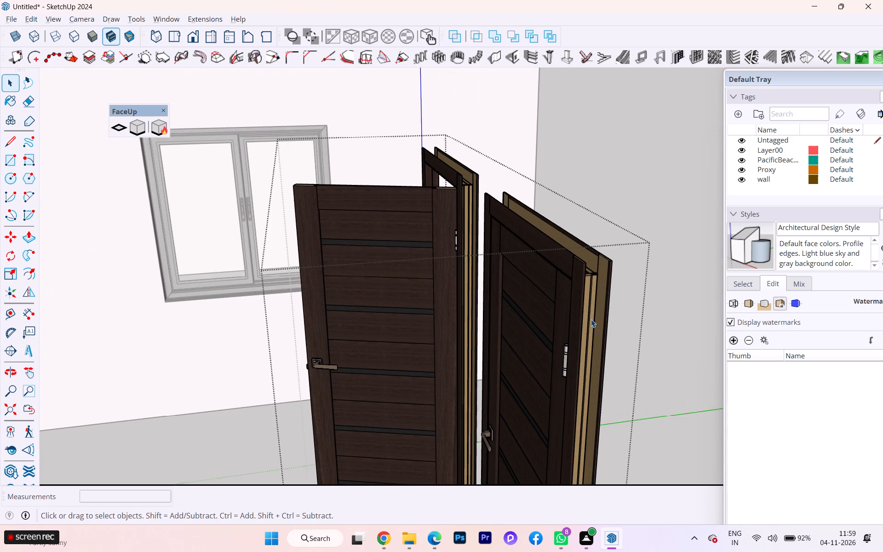
scroll(591, 317, up, 2)
scroll(588, 316, down, 3)
scroll(587, 315, up, 8)
scroll(586, 315, down, 8)
middle_drag(539, 322, 577, 282)
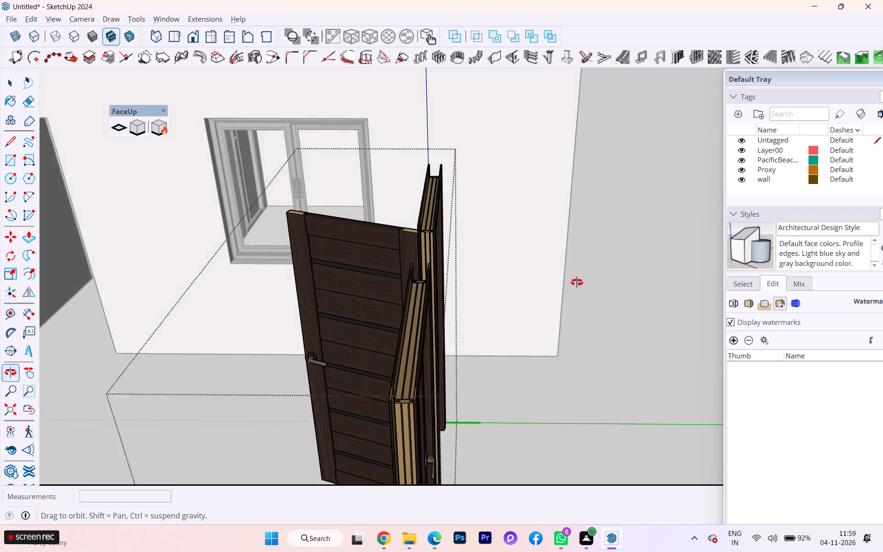
middle_drag(577, 282, 636, 253)
scroll(569, 253, down, 3)
scroll(567, 253, up, 1)
scroll(517, 248, down, 1)
middle_drag(519, 254, 633, 324)
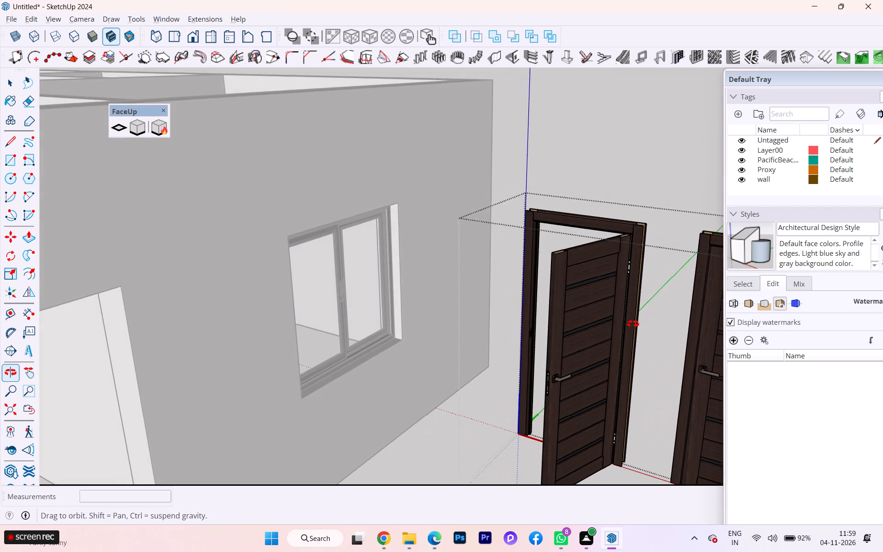
middle_drag(633, 324, 538, 300)
scroll(491, 274, down, 3)
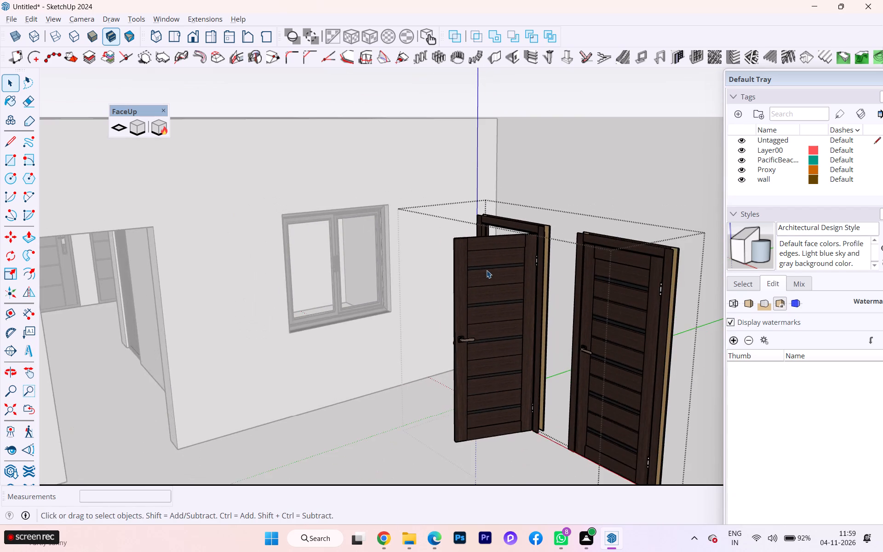
scroll(489, 267, down, 3)
scroll(493, 259, up, 2)
scroll(630, 251, down, 2)
scroll(630, 251, up, 1)
scroll(630, 251, down, 1)
click(647, 308)
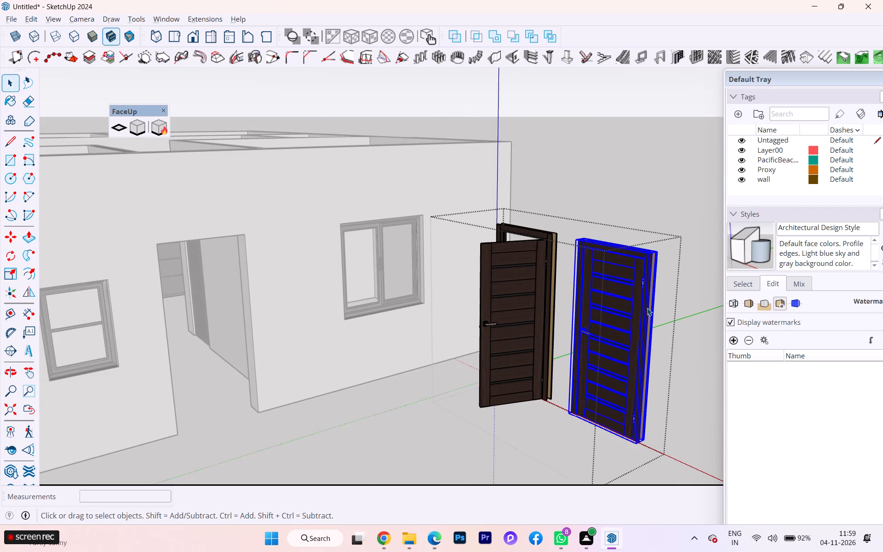
scroll(641, 299, up, 4)
scroll(627, 301, down, 4)
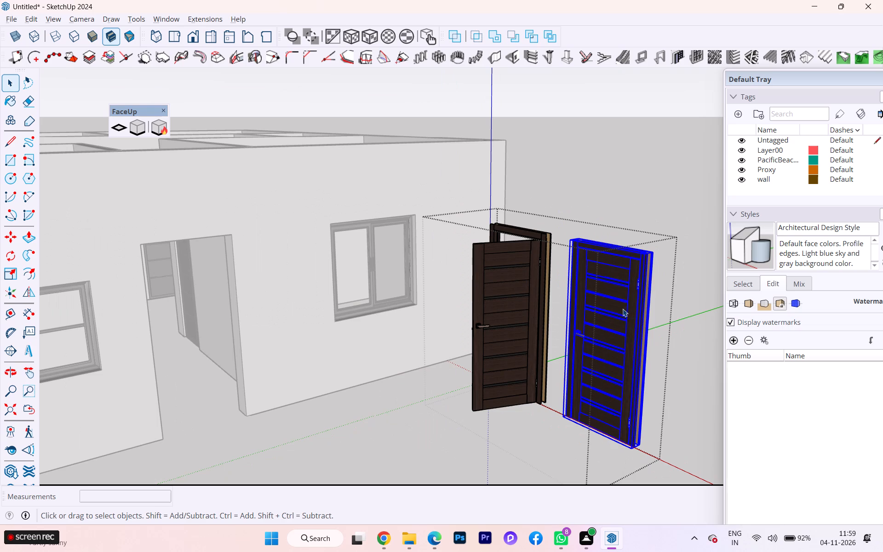
key(ctrl+x)
key(ctrl+x)
click(613, 320)
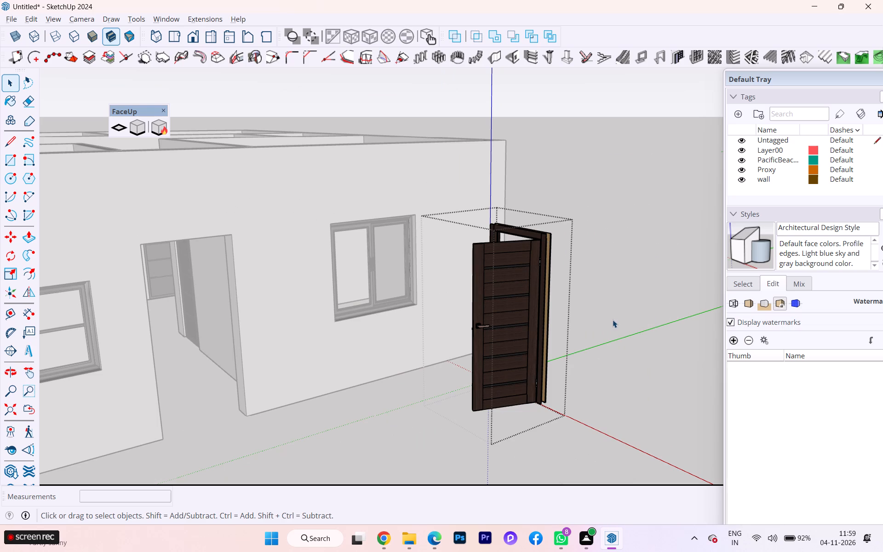
Paste the closed door outside the component, with its bottom corner on the front opening's lower corner nearest the small window.
scroll(634, 304, down, 2)
scroll(634, 303, up, 2)
scroll(634, 303, down, 1)
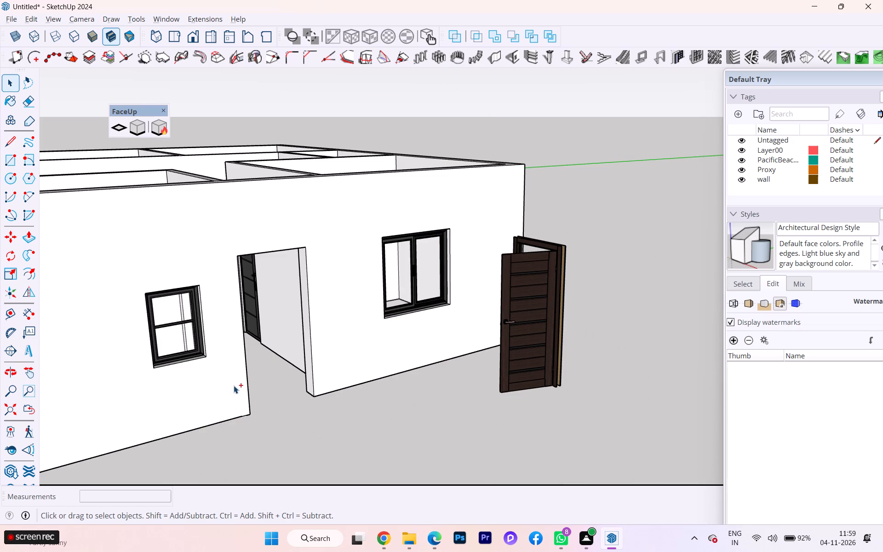
key(ctrl+v)
scroll(236, 398, up, 3)
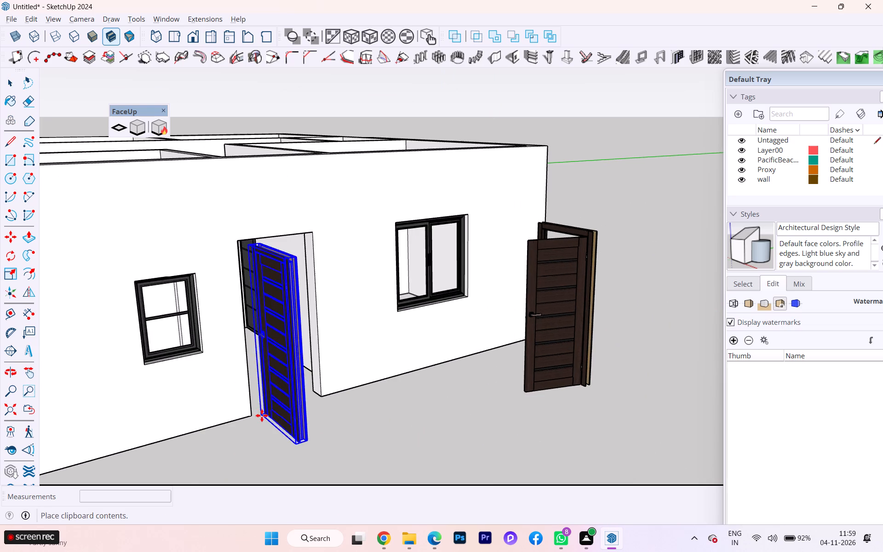
scroll(262, 415, up, 3)
click(249, 415)
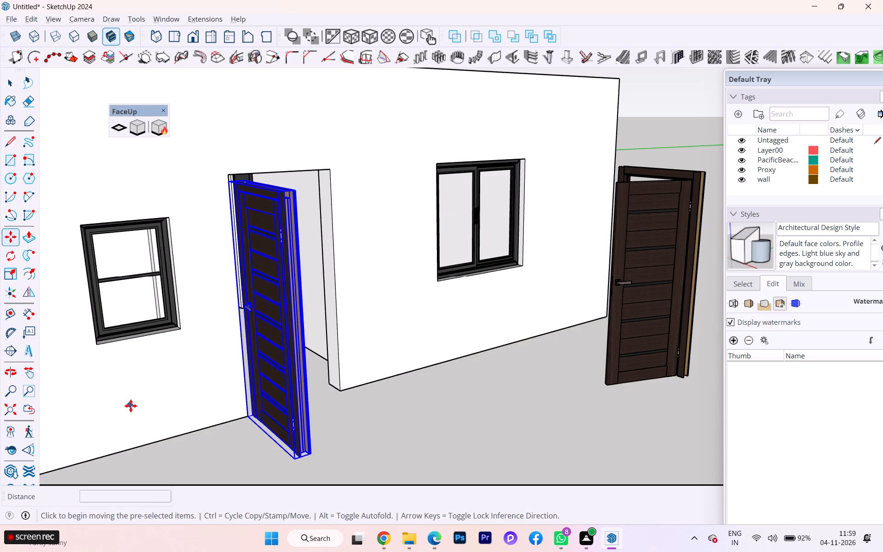
Rotate the pasted door 90 degrees about its bottom corner so it lines up with the front wall.
key(q)
click(244, 434)
click(266, 455)
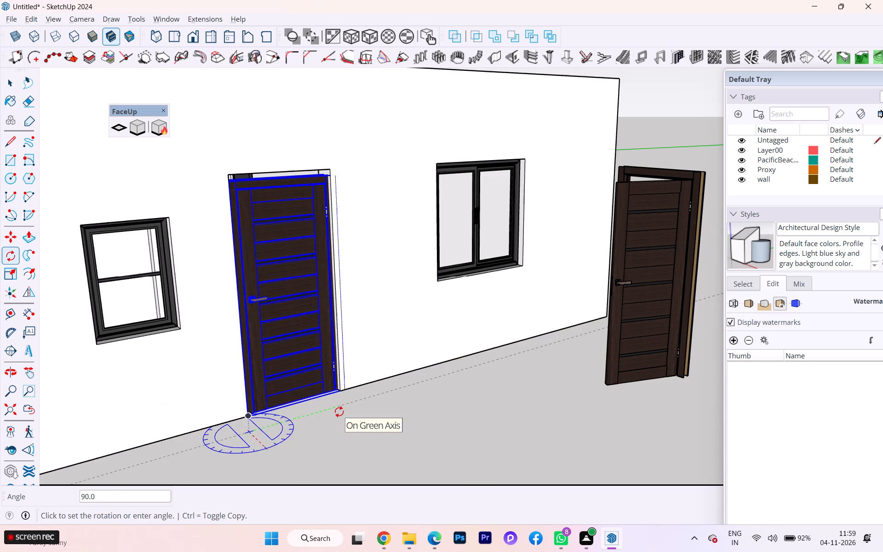
text(90)
key(Return)
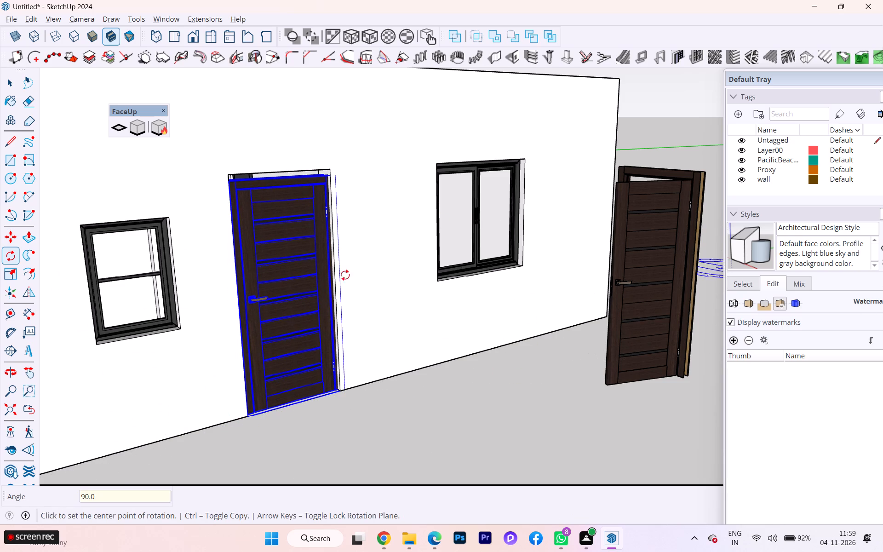
Move the door back from the front wall face so it sits recessed inside the opening, and deselect it.
click(14, 235)
scroll(245, 342, up, 3)
scroll(246, 344, down, 1)
scroll(247, 344, up, 9)
scroll(281, 427, down, 4)
scroll(268, 432, up, 2)
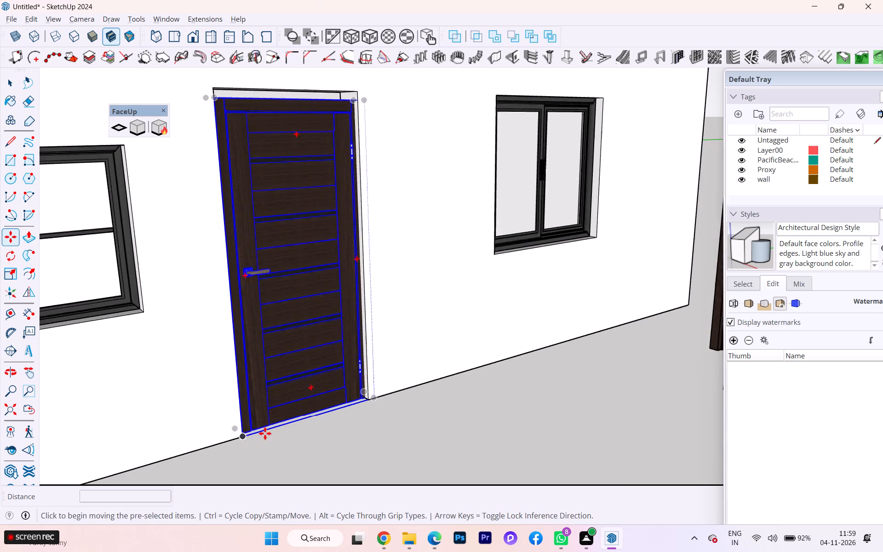
scroll(252, 440, down, 5)
scroll(252, 440, up, 1)
scroll(252, 440, down, 1)
scroll(252, 440, up, 10)
scroll(251, 439, down, 1)
scroll(251, 439, up, 1)
middle_drag(283, 425, 79, 445)
scroll(111, 398, up, 2)
scroll(110, 397, down, 4)
scroll(111, 396, up, 10)
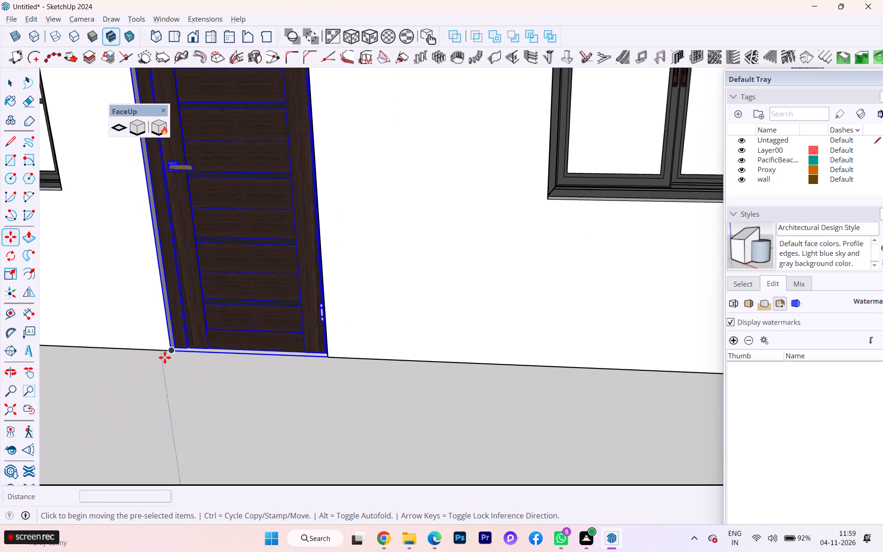
scroll(165, 357, up, 1)
scroll(165, 357, down, 2)
scroll(165, 356, up, 12)
scroll(190, 329, up, 3)
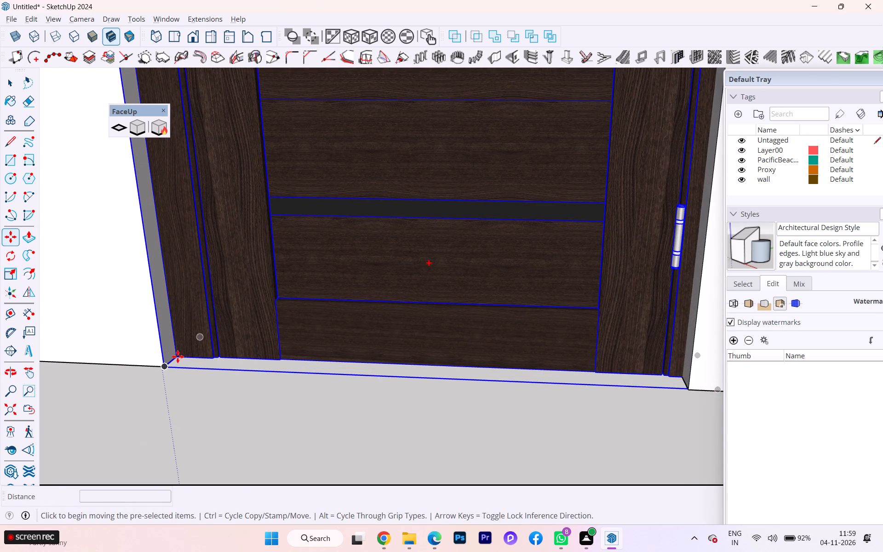
click(178, 356)
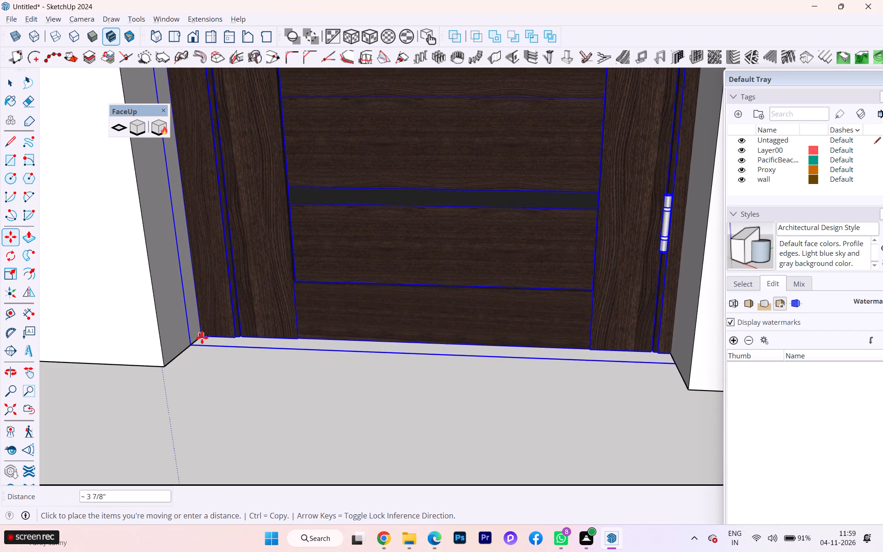
click(197, 342)
scroll(476, 293, down, 2)
scroll(525, 280, down, 1)
middle_drag(533, 280, 591, 264)
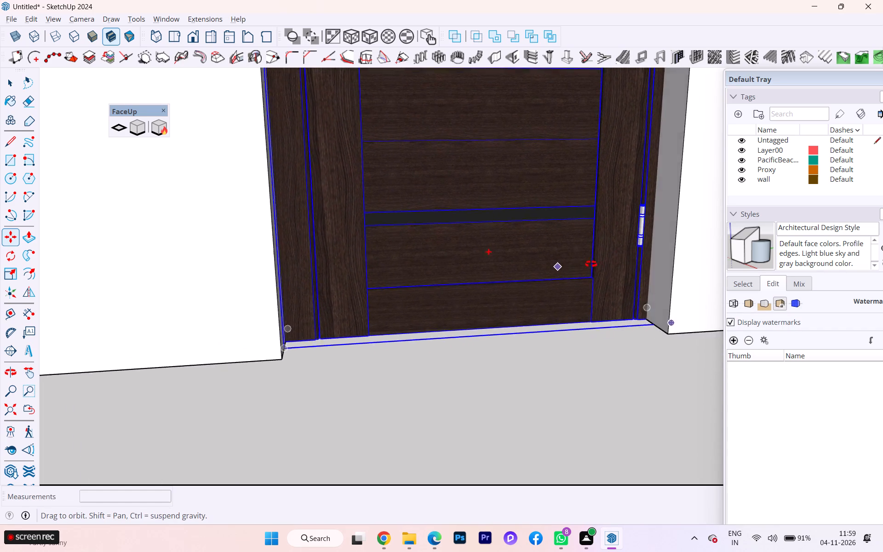
middle_drag(591, 264, 516, 296)
scroll(516, 295, down, 2)
scroll(516, 295, up, 5)
scroll(516, 295, down, 2)
scroll(436, 270, down, 4)
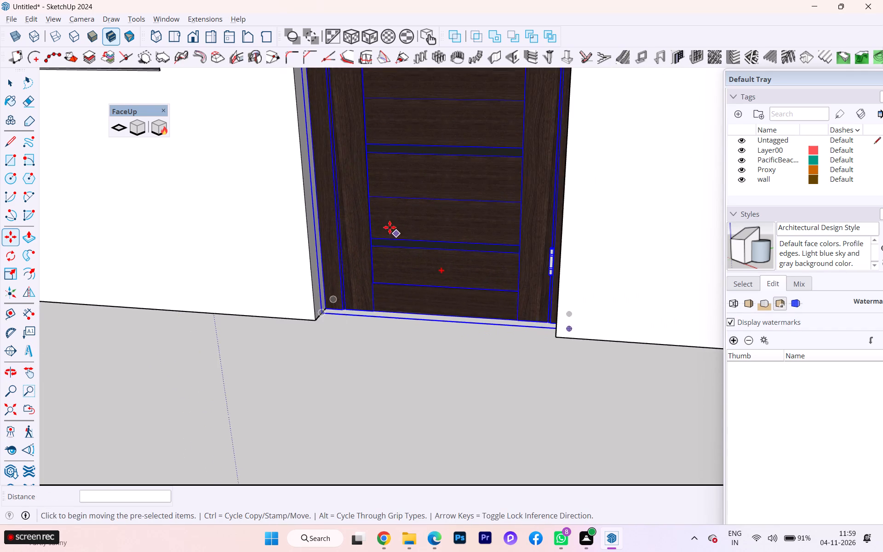
scroll(390, 227, down, 1)
scroll(390, 227, up, 2)
scroll(390, 227, down, 3)
scroll(390, 227, up, 1)
scroll(390, 227, down, 4)
middle_drag(369, 231, 407, 305)
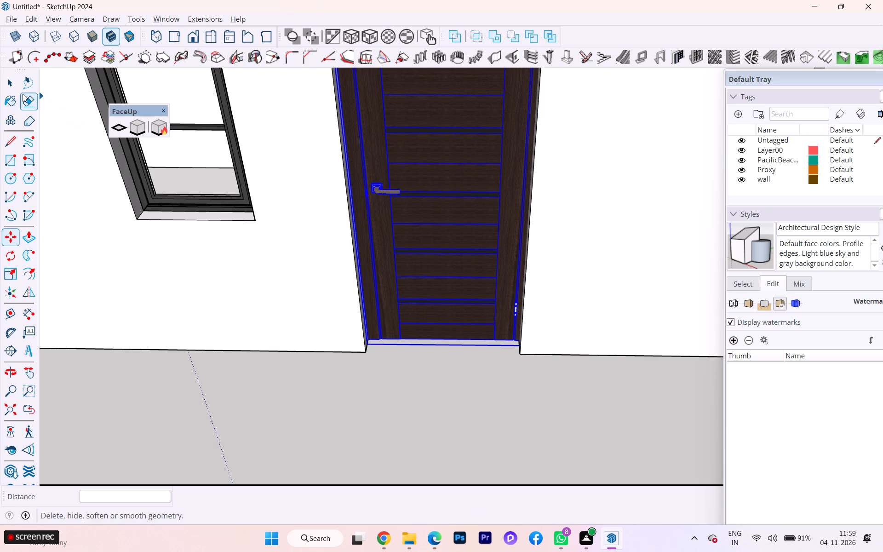
click(7, 85)
click(384, 408)
Scale the front door taller from its top edge, towards the head of the opening.
scroll(430, 374, down, 2)
scroll(430, 374, up, 4)
scroll(434, 373, down, 4)
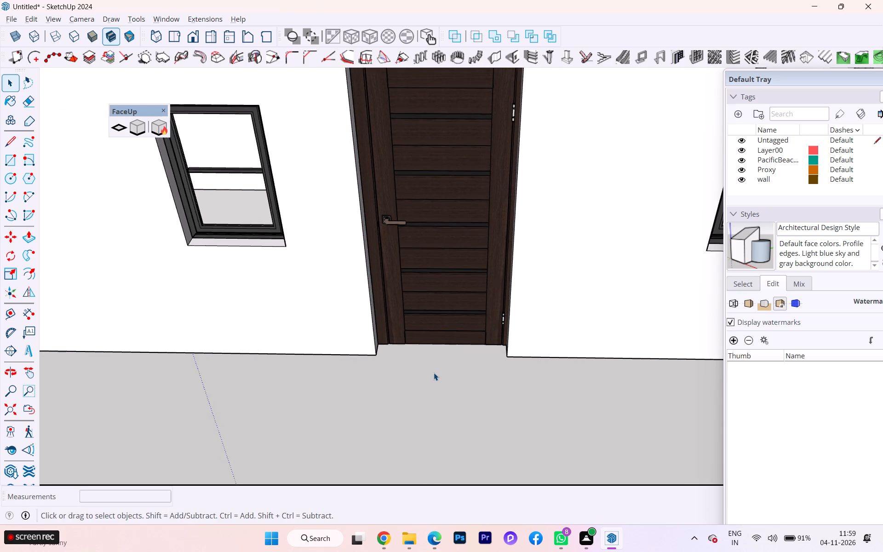
scroll(434, 373, down, 2)
scroll(510, 194, up, 3)
scroll(468, 179, up, 3)
scroll(466, 178, down, 3)
scroll(466, 178, up, 2)
scroll(466, 178, down, 1)
scroll(466, 178, up, 1)
middle_drag(461, 177, 440, 125)
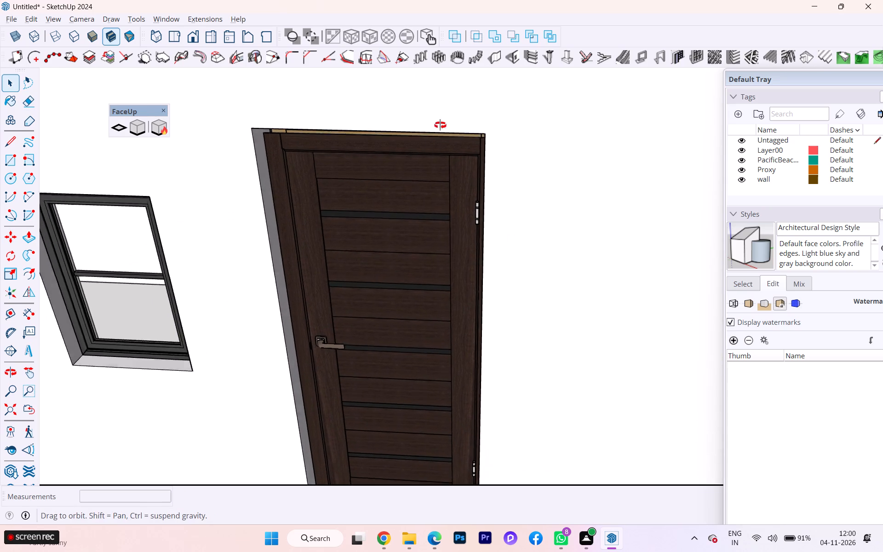
middle_drag(440, 125, 440, 100)
click(379, 149)
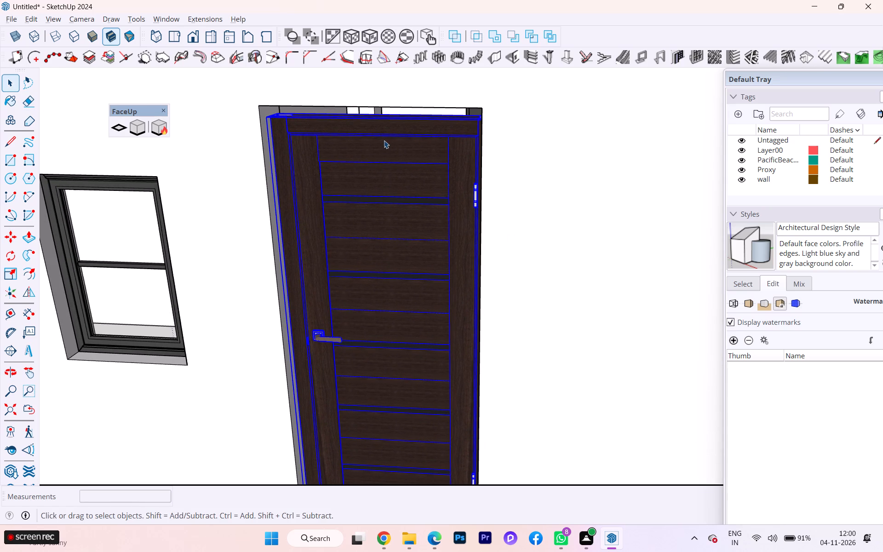
key(s)
click(385, 111)
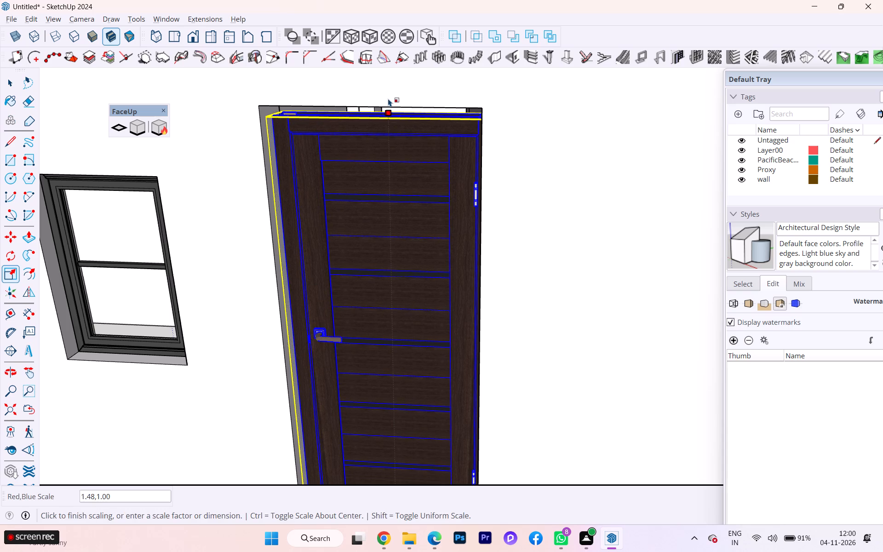
key(Escape)
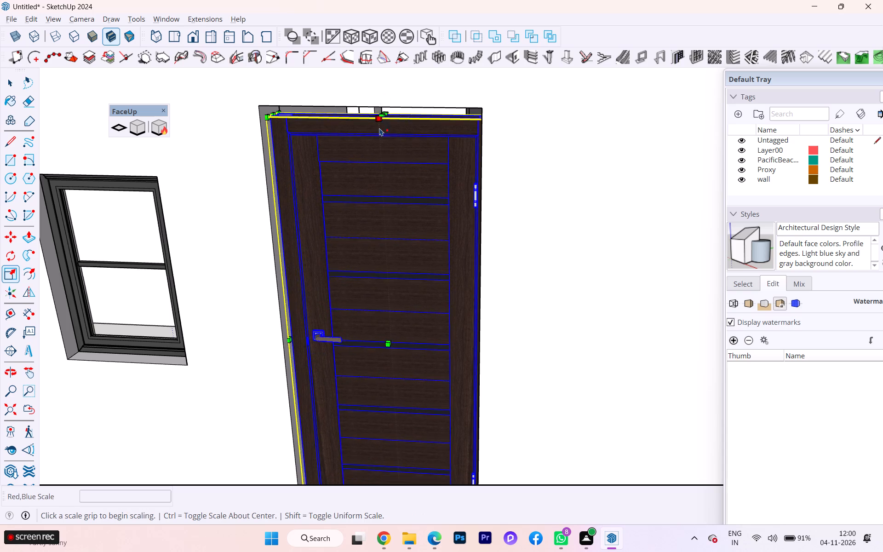
scroll(379, 128, up, 1)
scroll(379, 128, down, 2)
scroll(379, 128, up, 4)
click(383, 123)
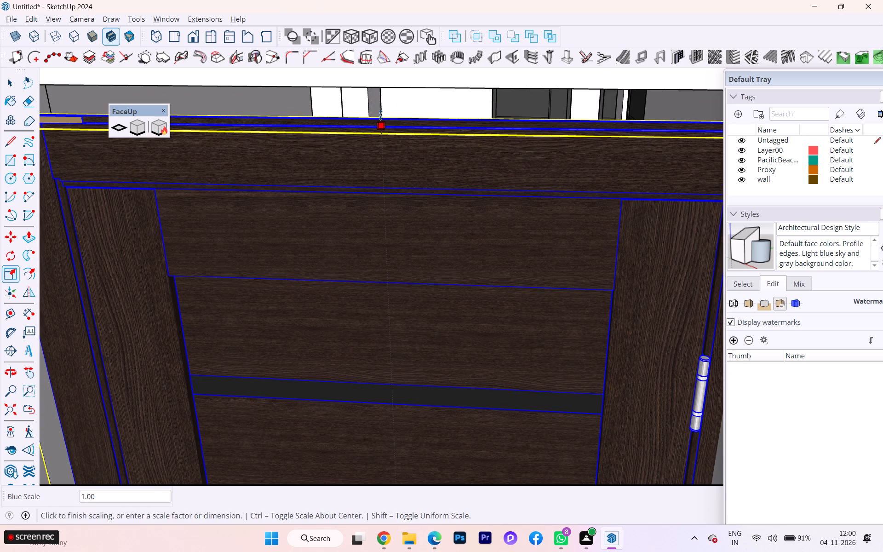
click(380, 91)
Scale the front door's height again by about 1.01 so its top meets the head of the opening.
scroll(438, 108, down, 2)
scroll(440, 111, up, 1)
scroll(441, 113, down, 2)
scroll(440, 121, up, 2)
scroll(440, 121, down, 6)
scroll(441, 125, up, 2)
scroll(441, 125, down, 1)
middle_drag(468, 126, 466, 79)
scroll(448, 113, up, 1)
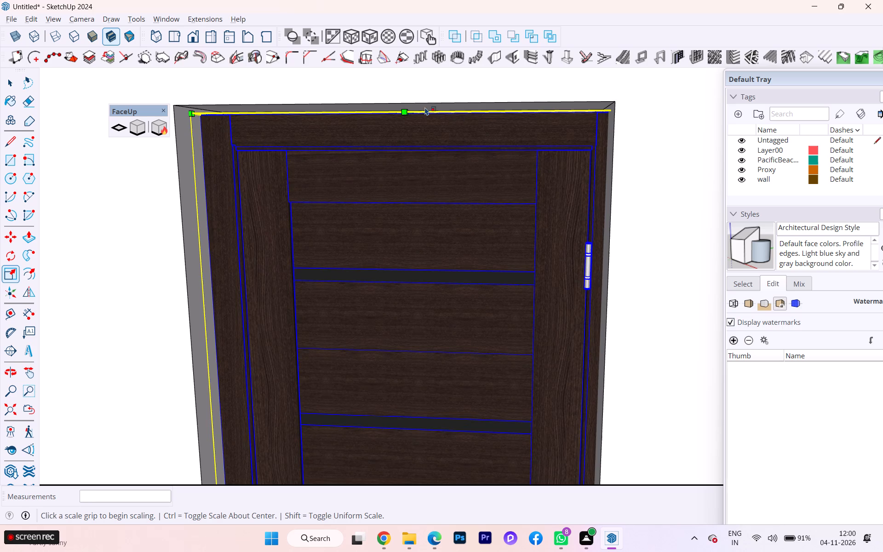
scroll(409, 115, up, 2)
scroll(409, 115, down, 1)
scroll(409, 115, up, 2)
click(406, 115)
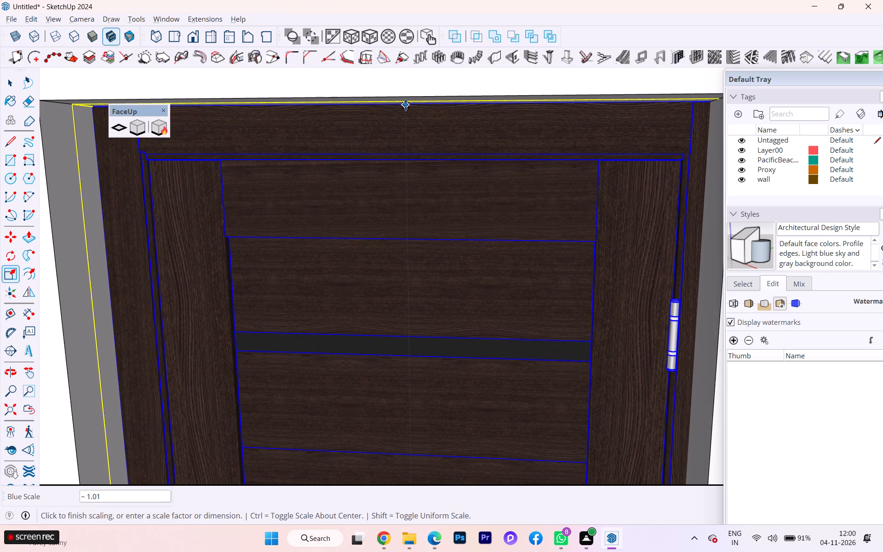
click(406, 105)
scroll(490, 110, down, 2)
scroll(496, 113, up, 1)
scroll(496, 113, down, 4)
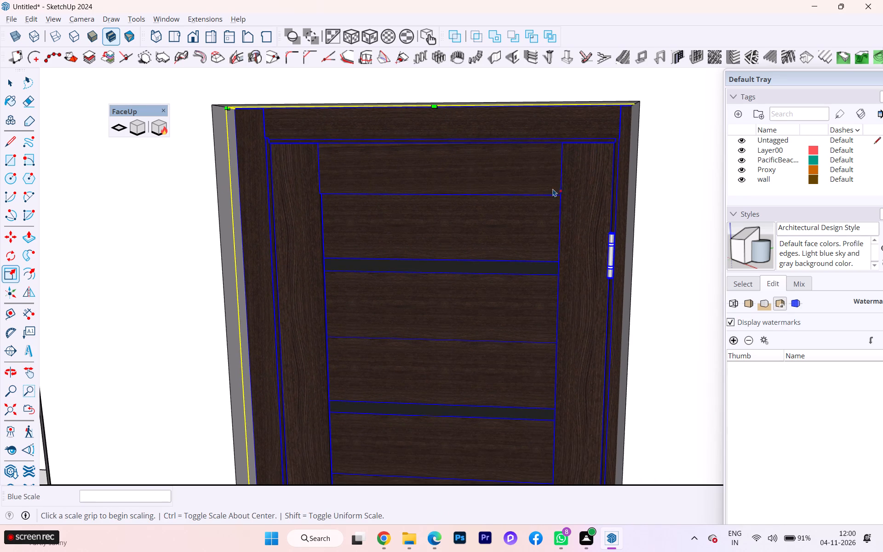
Show back edges and scale the front door's width to about 0.97 so its hinge side fits the opening's jamb, deselecting it when done.
key(s)
scroll(582, 247, down, 3)
scroll(592, 250, up, 1)
scroll(572, 253, down, 2)
scroll(571, 257, up, 2)
scroll(455, 270, up, 4)
scroll(471, 274, down, 2)
scroll(471, 274, up, 1)
scroll(471, 274, down, 2)
key(k)
scroll(491, 272, down, 2)
scroll(498, 273, up, 3)
scroll(498, 273, down, 5)
scroll(477, 272, up, 1)
scroll(602, 444, down, 2)
scroll(610, 449, up, 10)
scroll(595, 458, down, 1)
scroll(595, 458, up, 2)
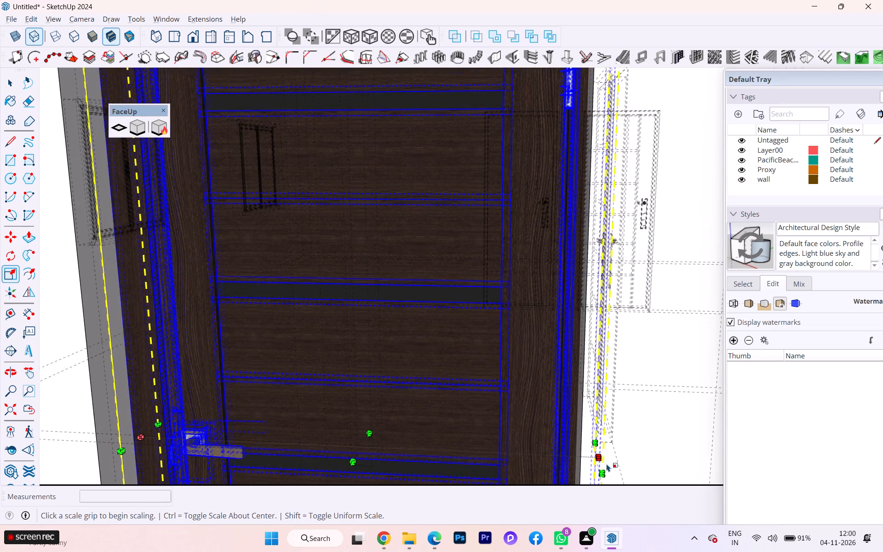
scroll(607, 464, up, 2)
scroll(607, 464, down, 1)
scroll(607, 464, up, 1)
click(599, 458)
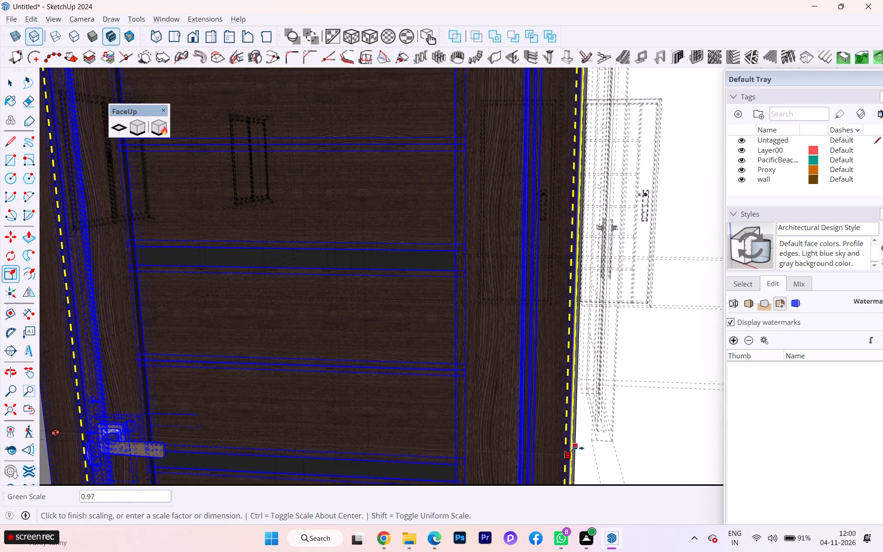
click(580, 444)
scroll(510, 242, down, 3)
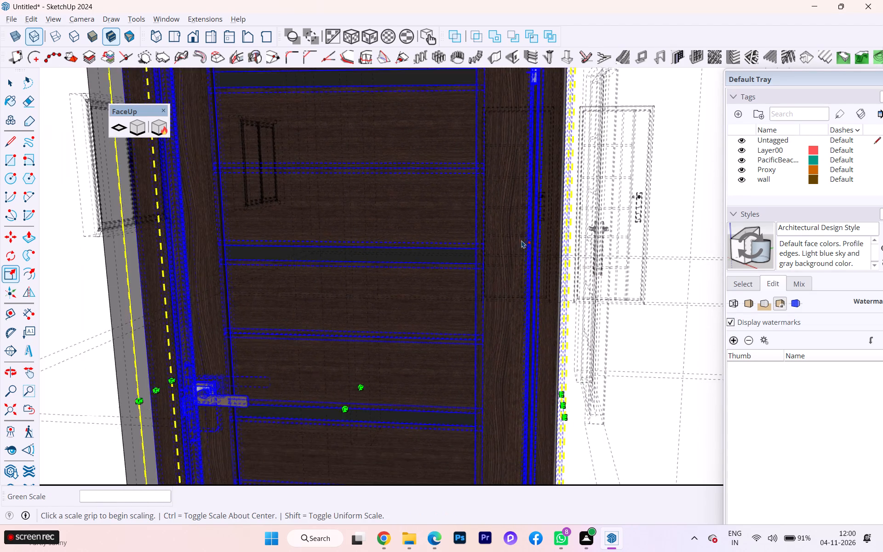
scroll(522, 238, down, 3)
click(16, 81)
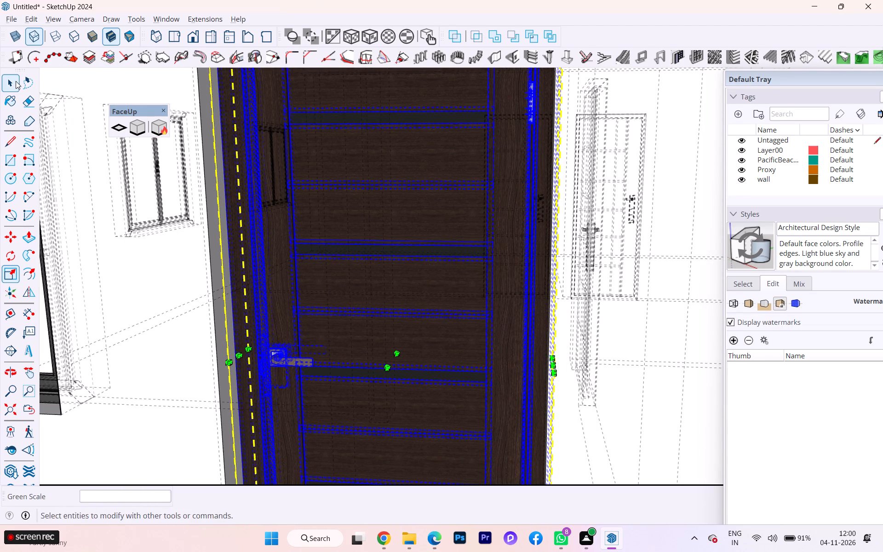
scroll(419, 106, down, 3)
scroll(429, 163, down, 6)
scroll(455, 184, up, 3)
scroll(456, 184, down, 1)
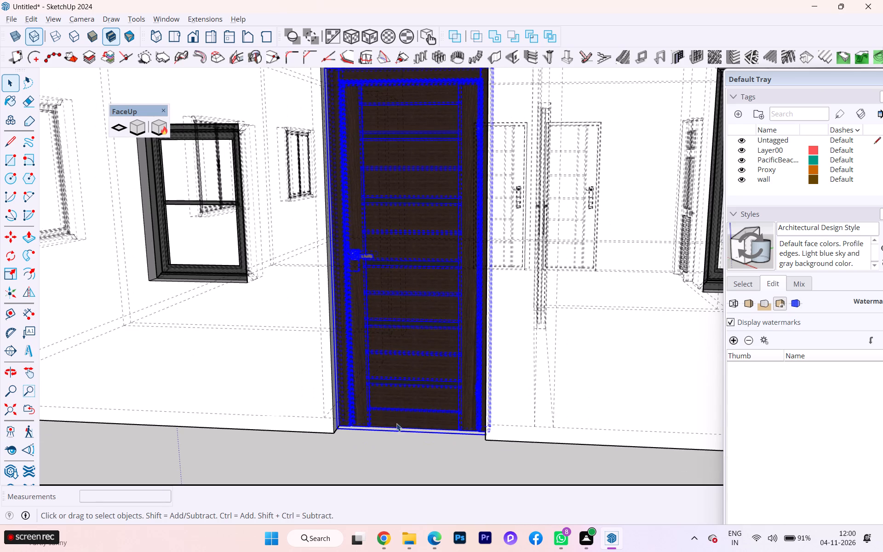
click(392, 440)
Turn off the display of back edges and leave nothing selected.
scroll(475, 183, up, 1)
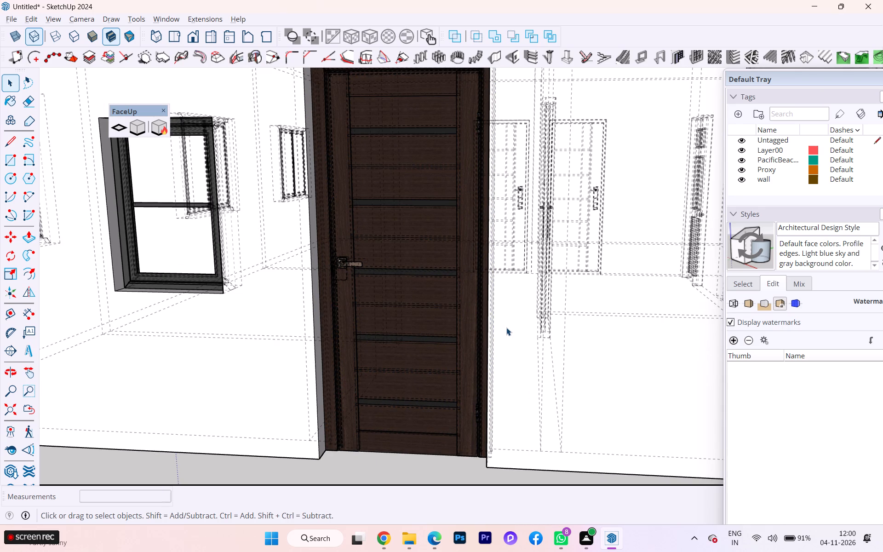
click(506, 328)
key(k)
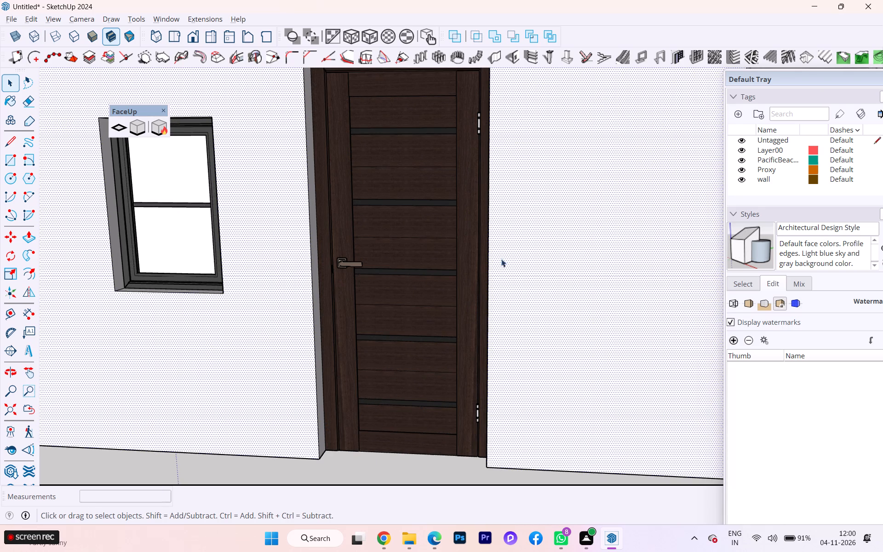
scroll(438, 269, down, 5)
click(424, 418)
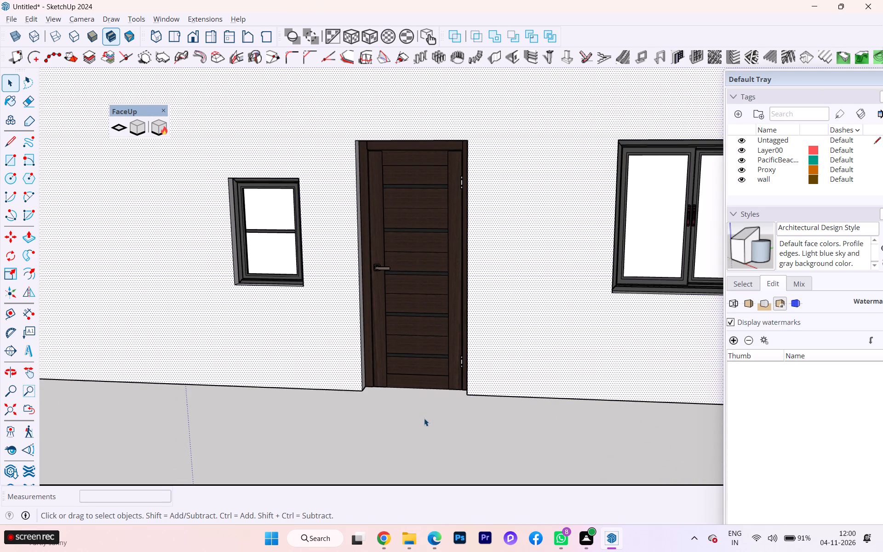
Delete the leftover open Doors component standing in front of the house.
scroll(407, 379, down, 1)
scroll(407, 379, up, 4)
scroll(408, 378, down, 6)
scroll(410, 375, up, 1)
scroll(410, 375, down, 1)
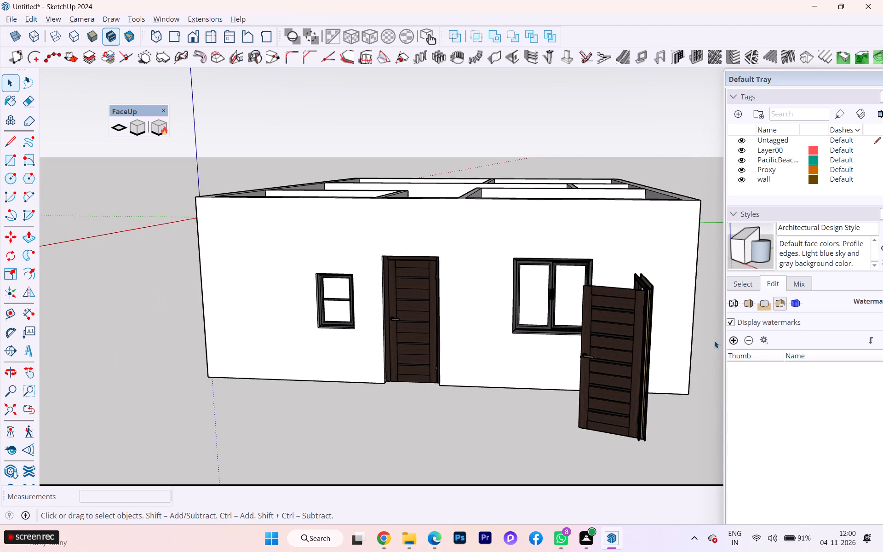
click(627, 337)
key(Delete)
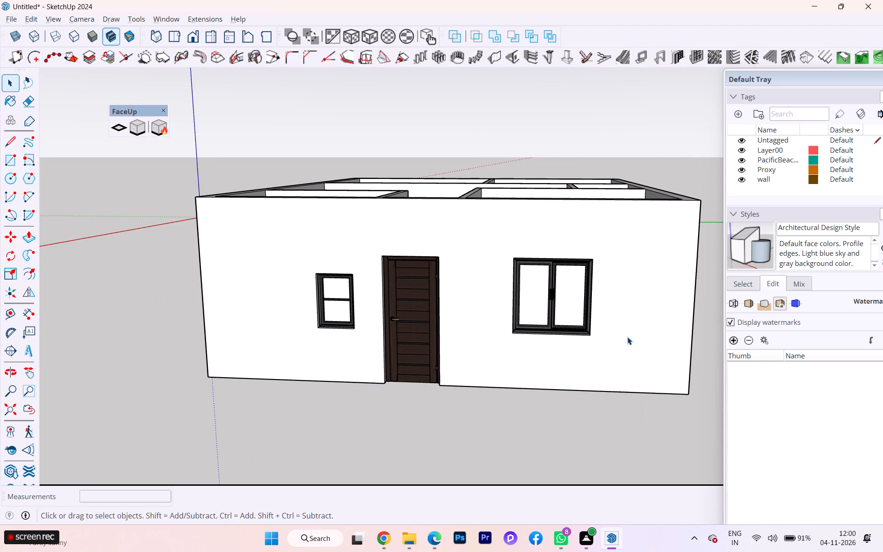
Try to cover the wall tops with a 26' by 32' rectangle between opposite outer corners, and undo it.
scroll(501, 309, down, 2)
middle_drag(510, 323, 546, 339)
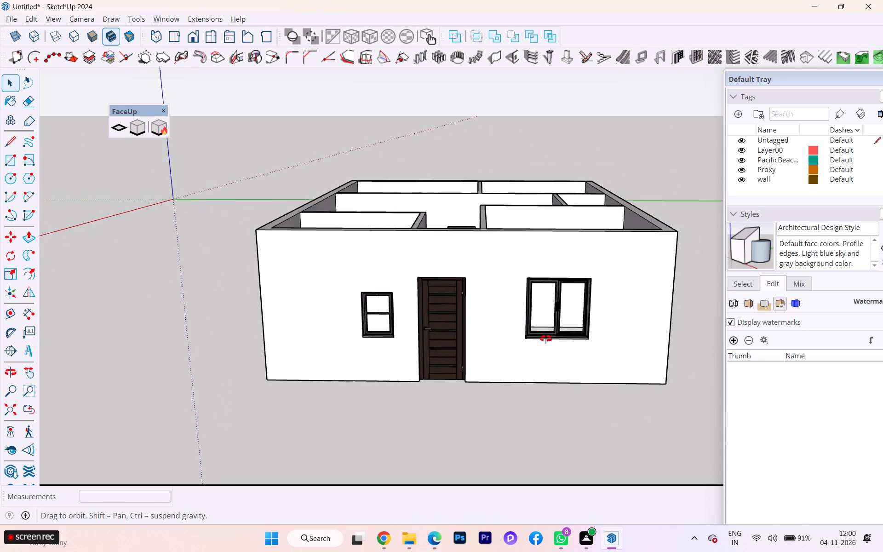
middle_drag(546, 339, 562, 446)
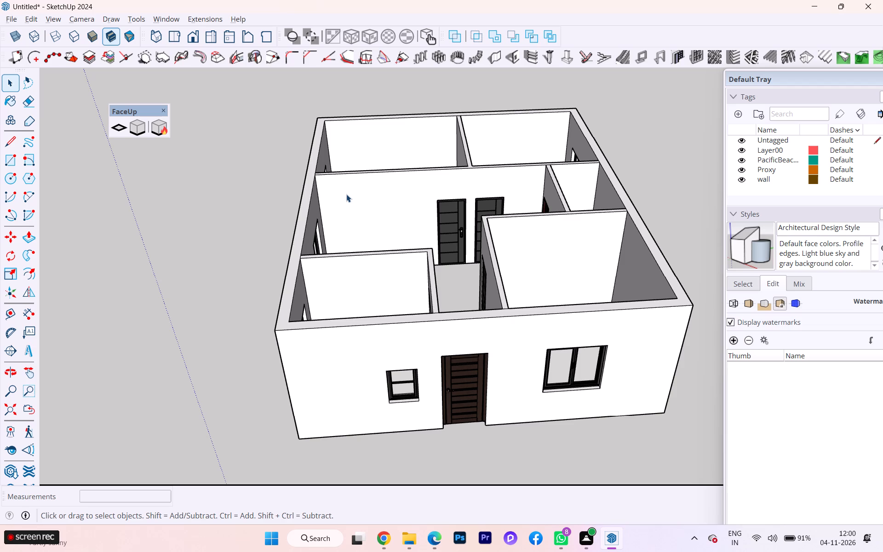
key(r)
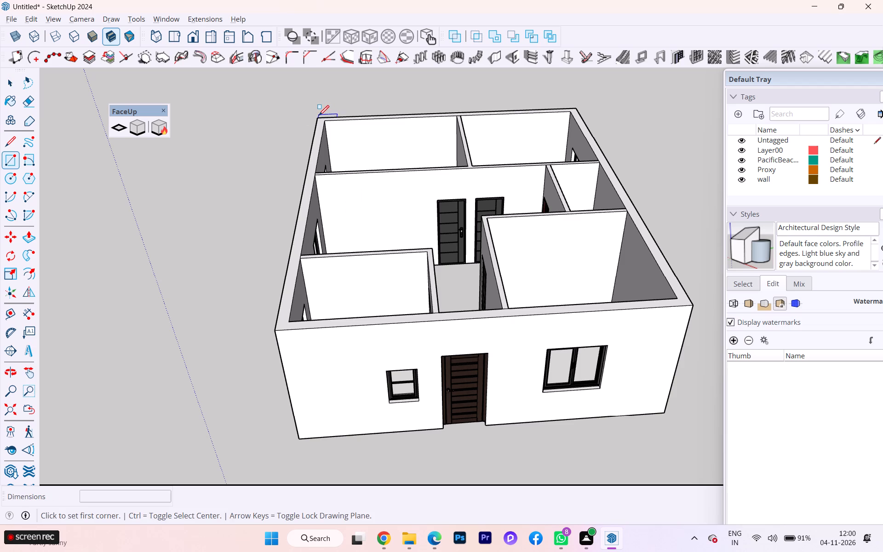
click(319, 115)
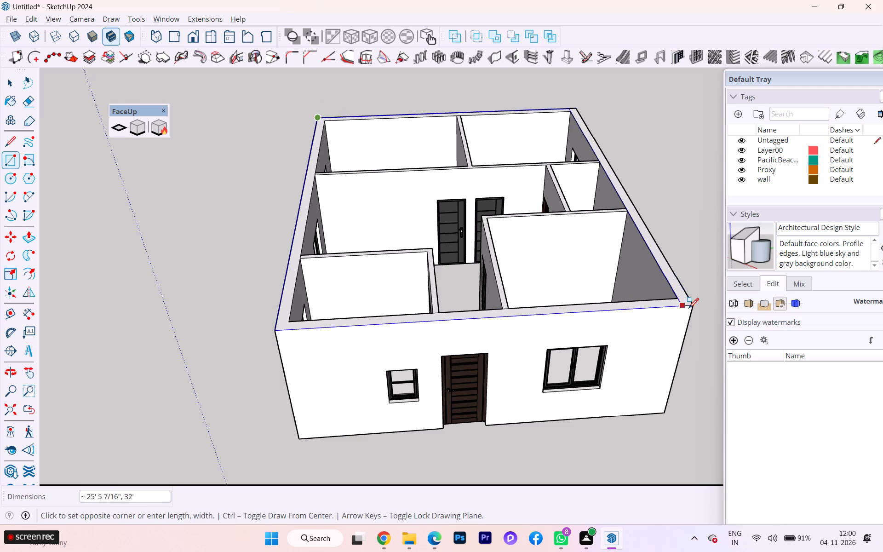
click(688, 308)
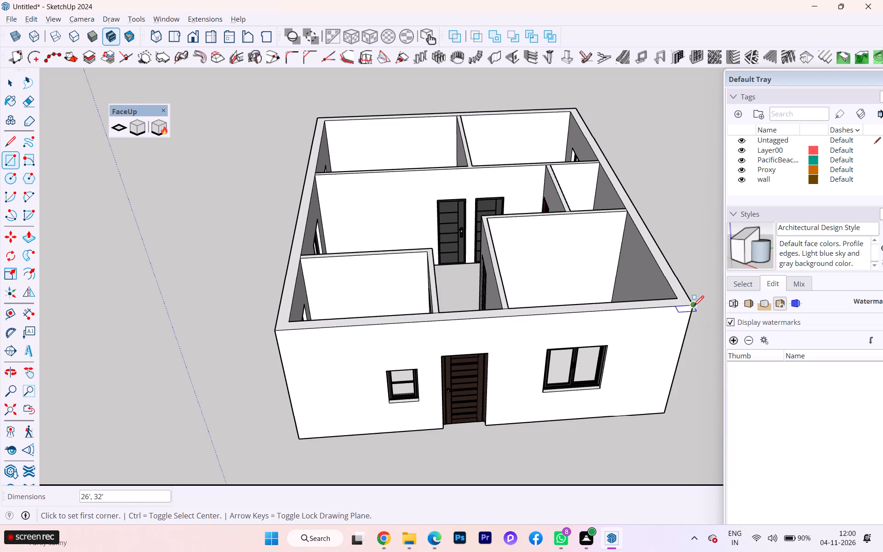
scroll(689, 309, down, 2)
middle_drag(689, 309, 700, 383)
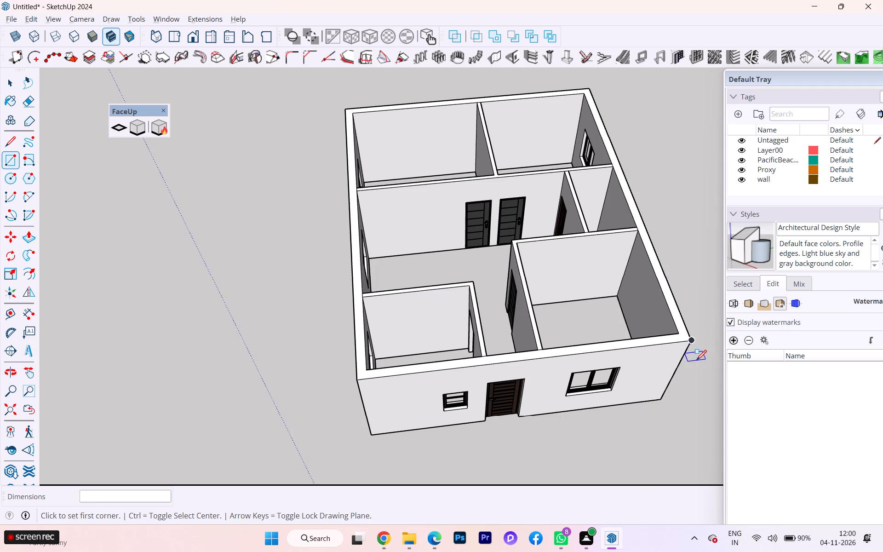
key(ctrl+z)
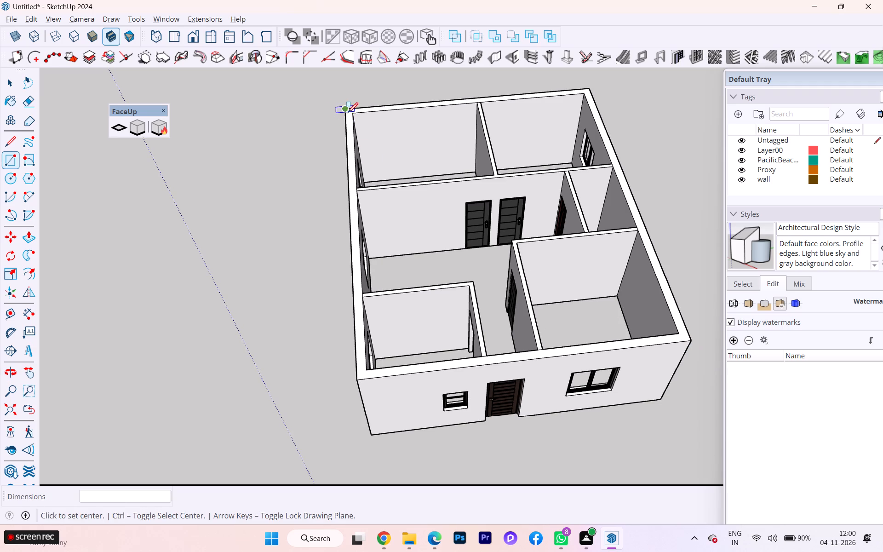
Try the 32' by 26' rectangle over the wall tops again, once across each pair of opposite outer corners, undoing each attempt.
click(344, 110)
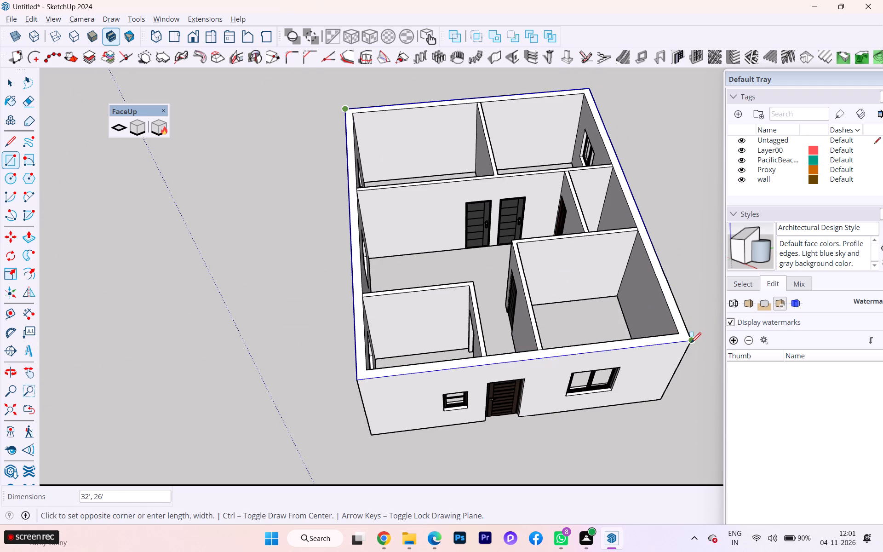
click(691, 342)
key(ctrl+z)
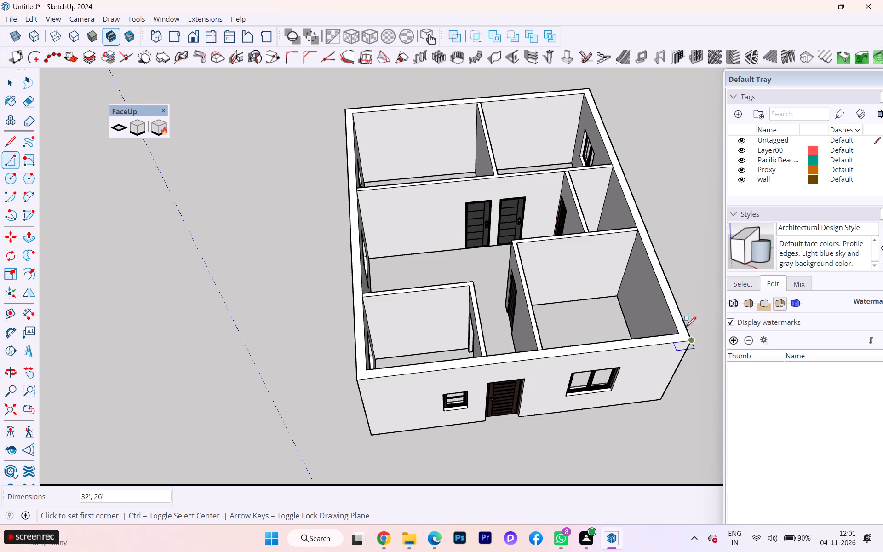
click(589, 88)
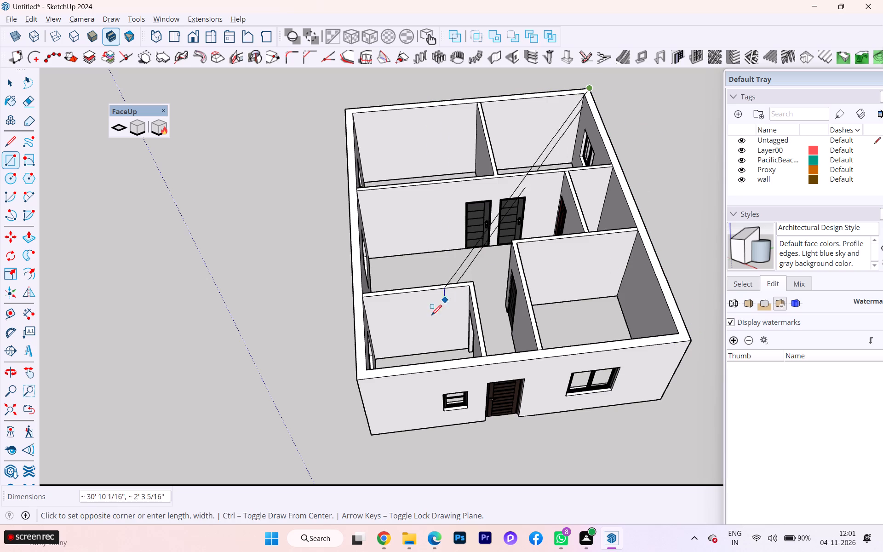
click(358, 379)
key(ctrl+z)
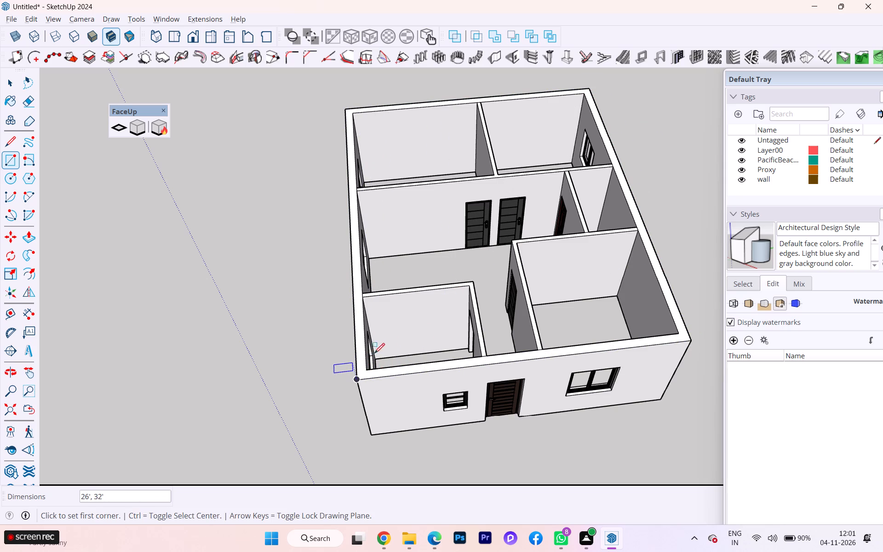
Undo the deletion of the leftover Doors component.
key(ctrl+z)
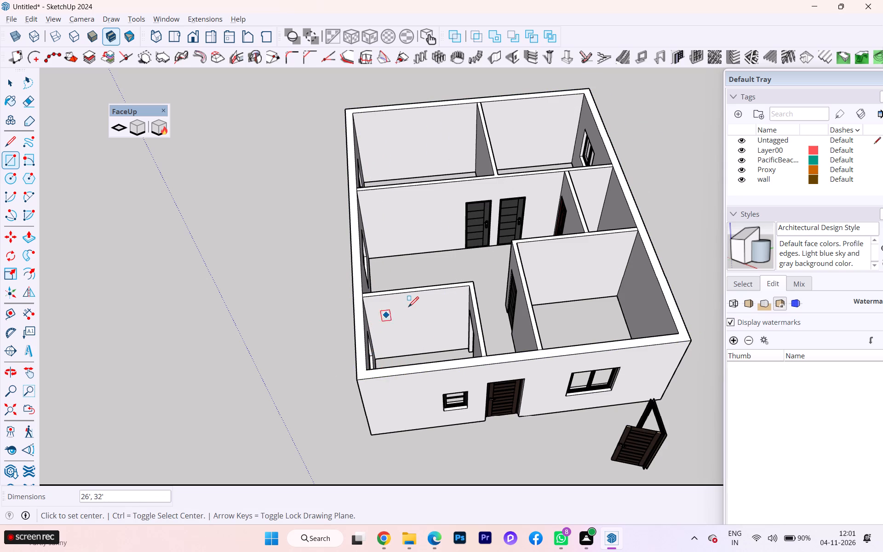
Delete the leftover open Doors component outside the front corner of the house.
click(10, 90)
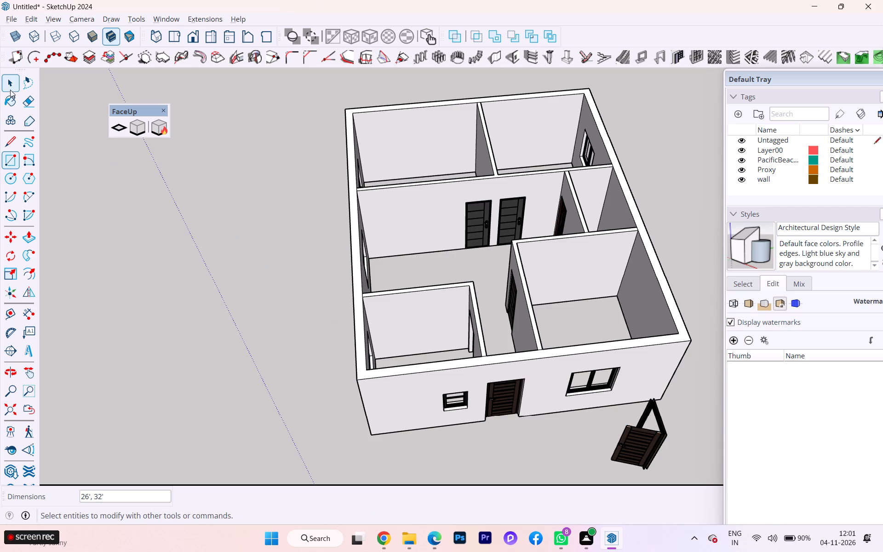
click(657, 431)
click(657, 431)
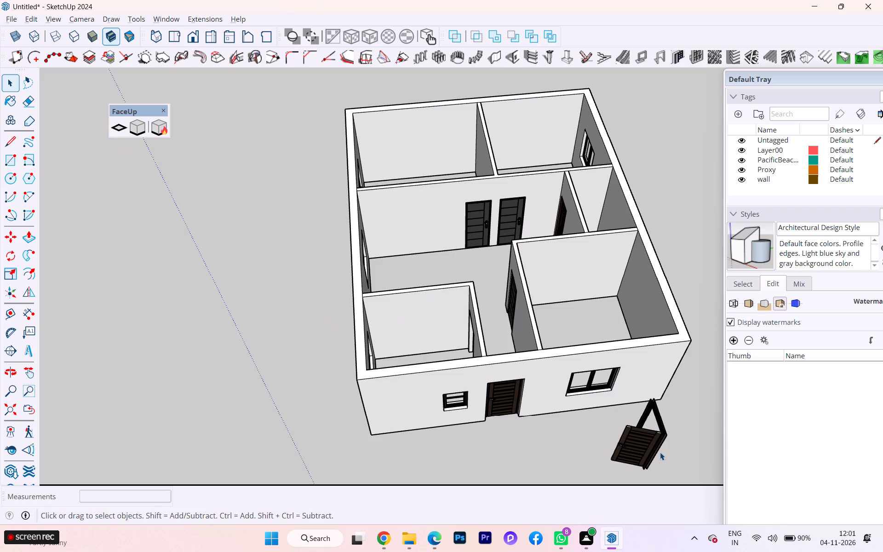
click(660, 452)
key(Delete)
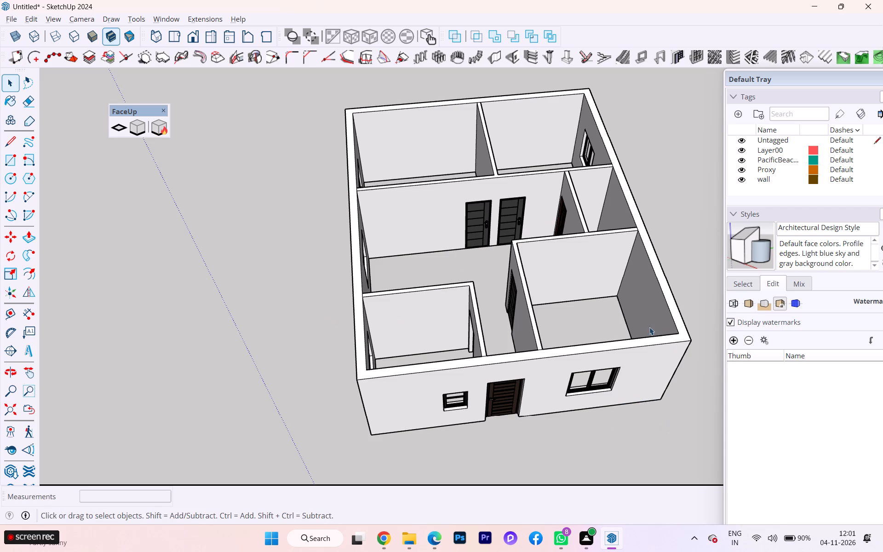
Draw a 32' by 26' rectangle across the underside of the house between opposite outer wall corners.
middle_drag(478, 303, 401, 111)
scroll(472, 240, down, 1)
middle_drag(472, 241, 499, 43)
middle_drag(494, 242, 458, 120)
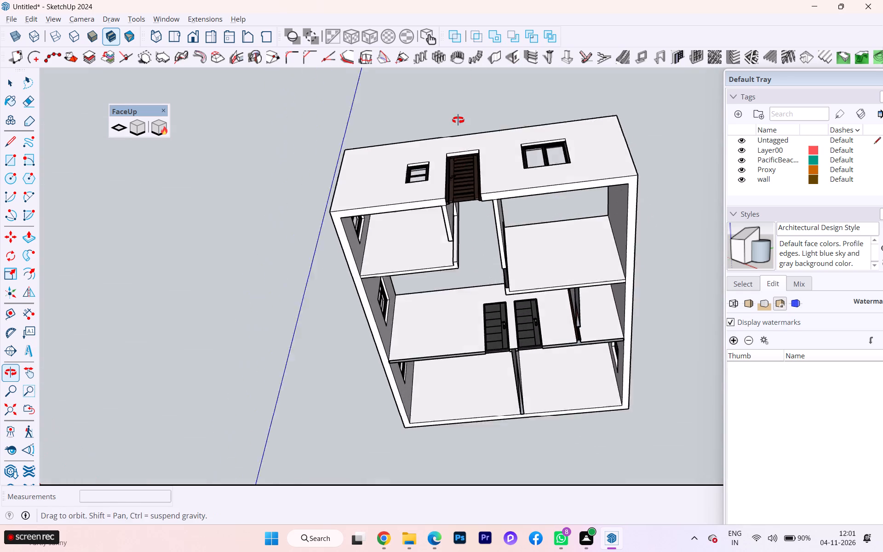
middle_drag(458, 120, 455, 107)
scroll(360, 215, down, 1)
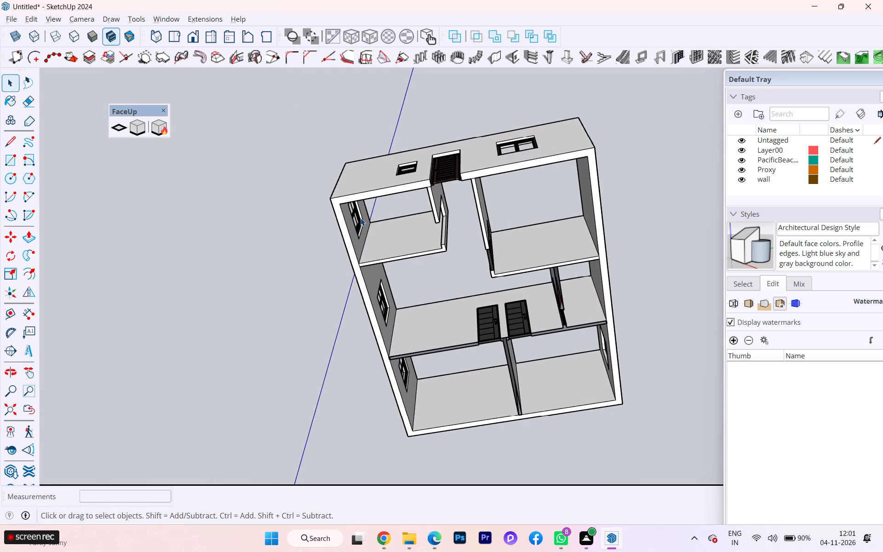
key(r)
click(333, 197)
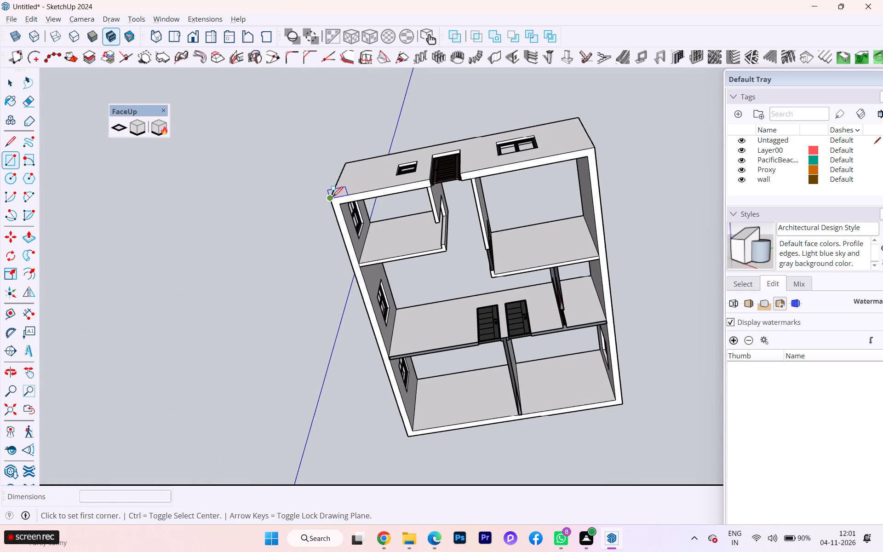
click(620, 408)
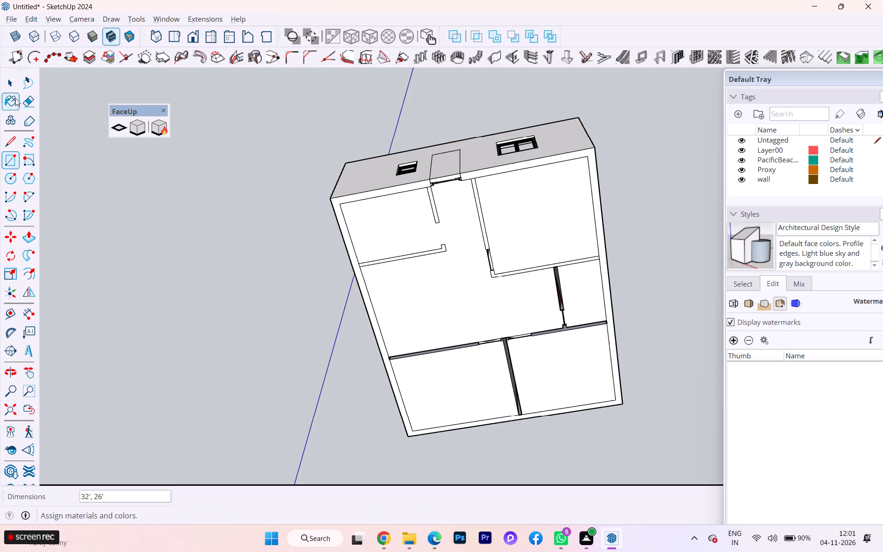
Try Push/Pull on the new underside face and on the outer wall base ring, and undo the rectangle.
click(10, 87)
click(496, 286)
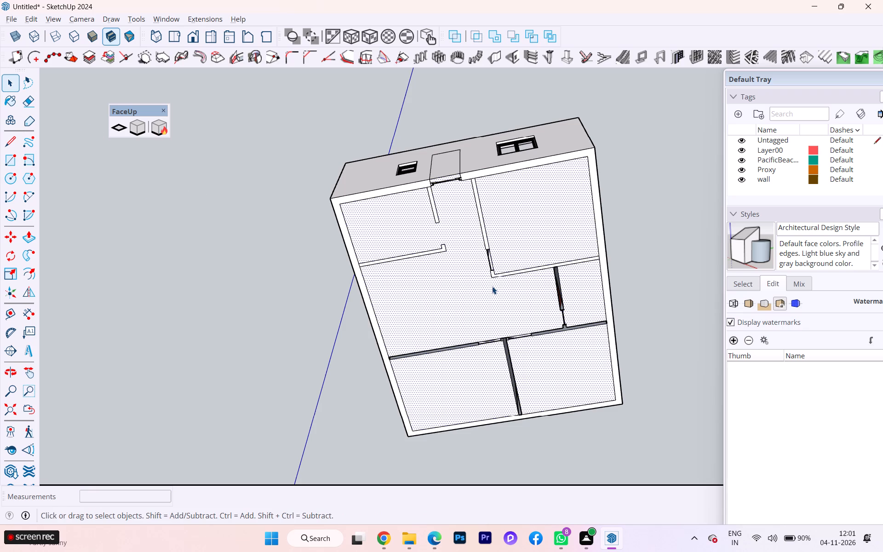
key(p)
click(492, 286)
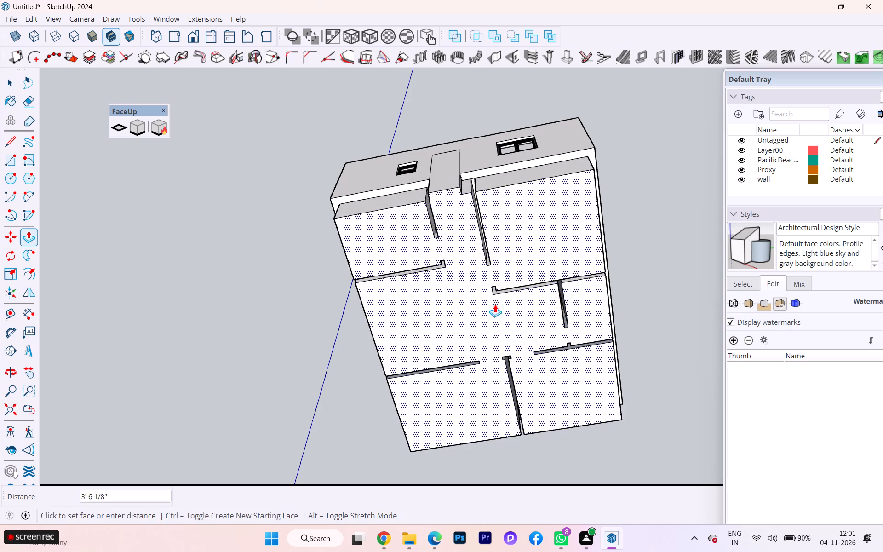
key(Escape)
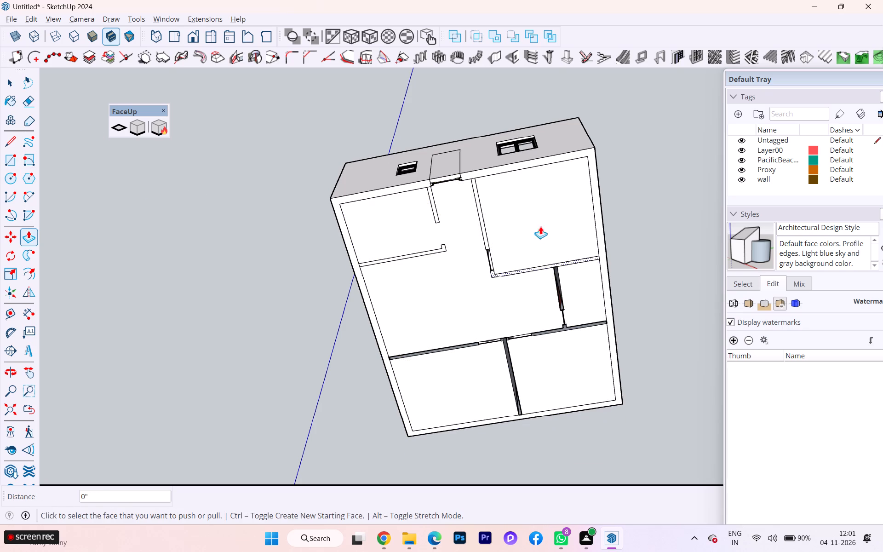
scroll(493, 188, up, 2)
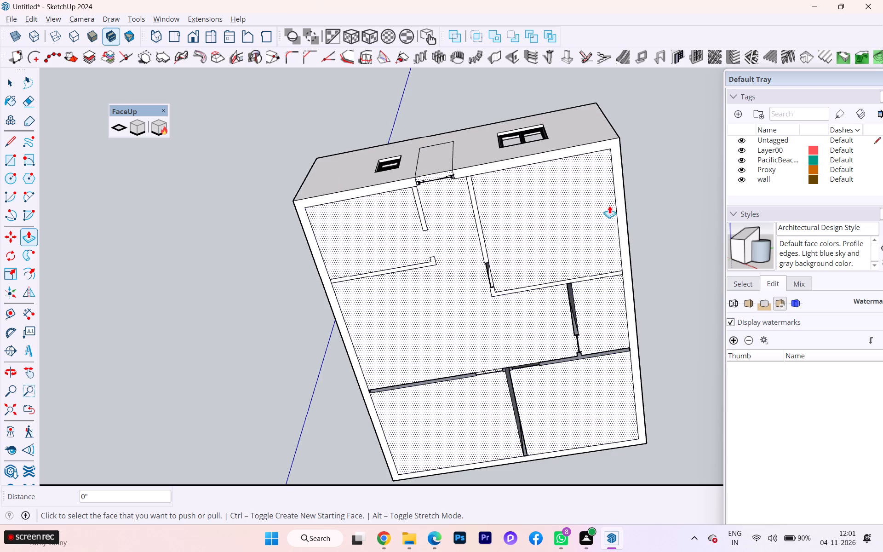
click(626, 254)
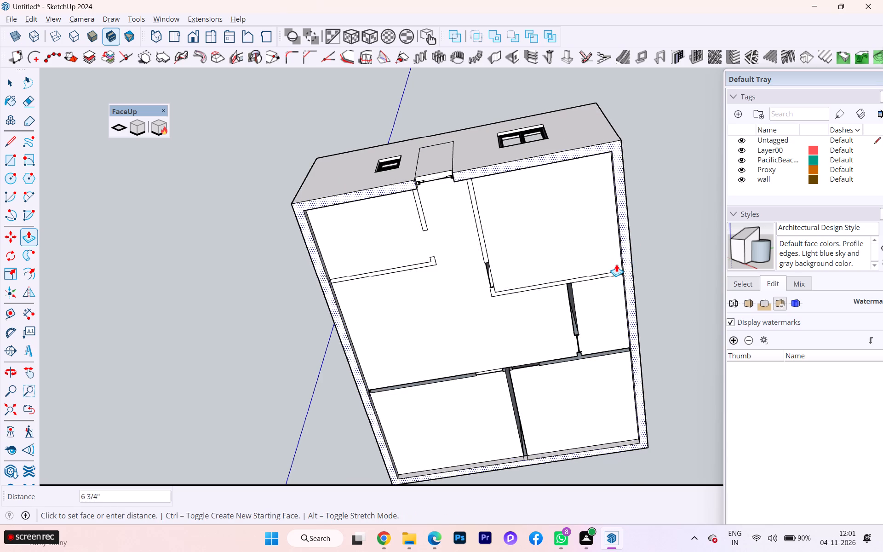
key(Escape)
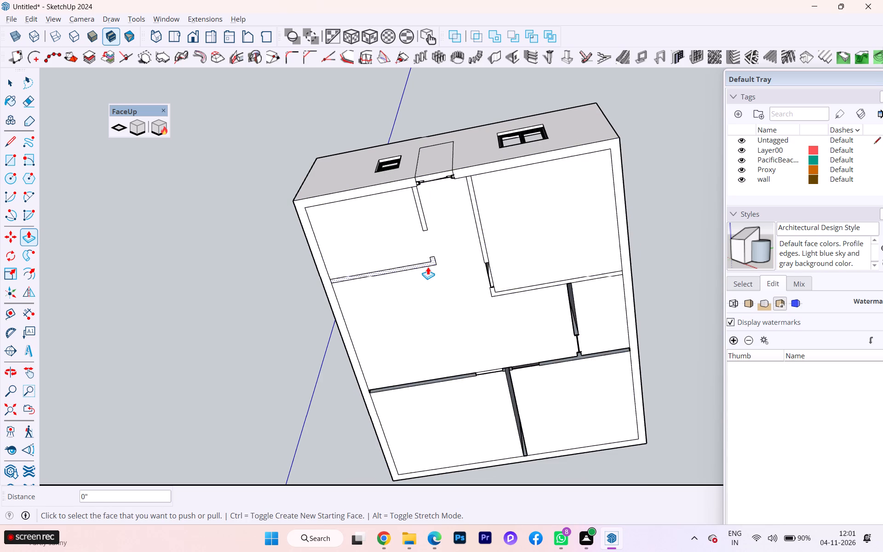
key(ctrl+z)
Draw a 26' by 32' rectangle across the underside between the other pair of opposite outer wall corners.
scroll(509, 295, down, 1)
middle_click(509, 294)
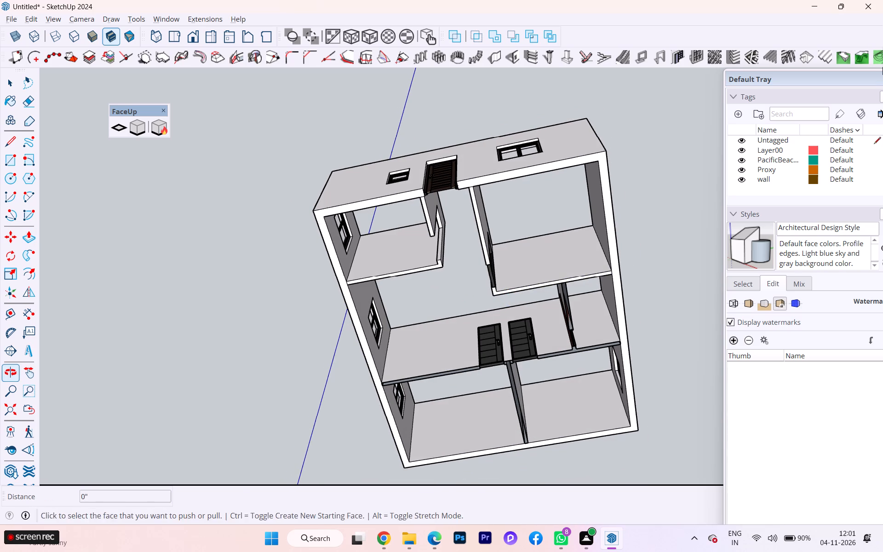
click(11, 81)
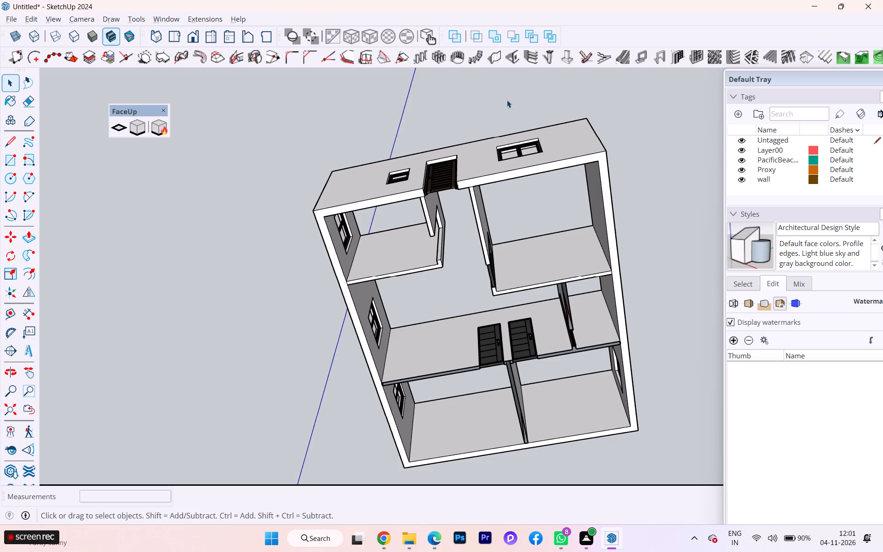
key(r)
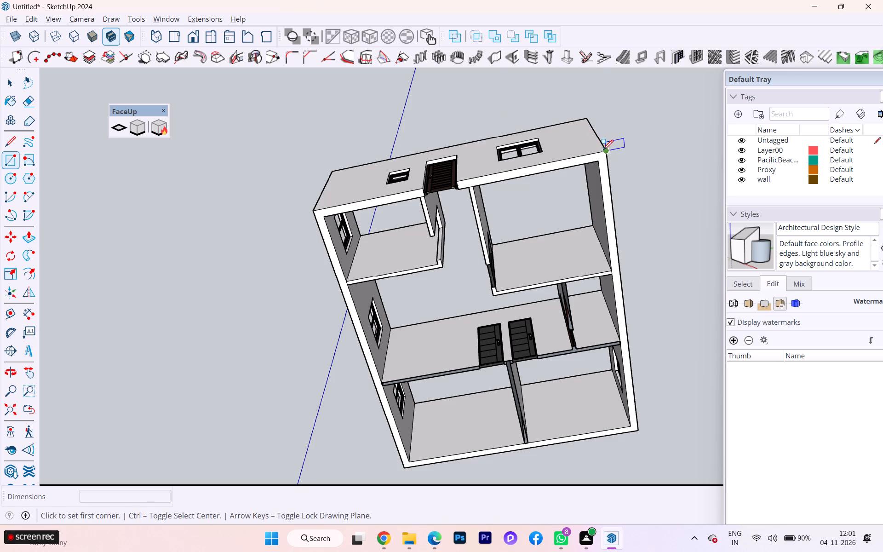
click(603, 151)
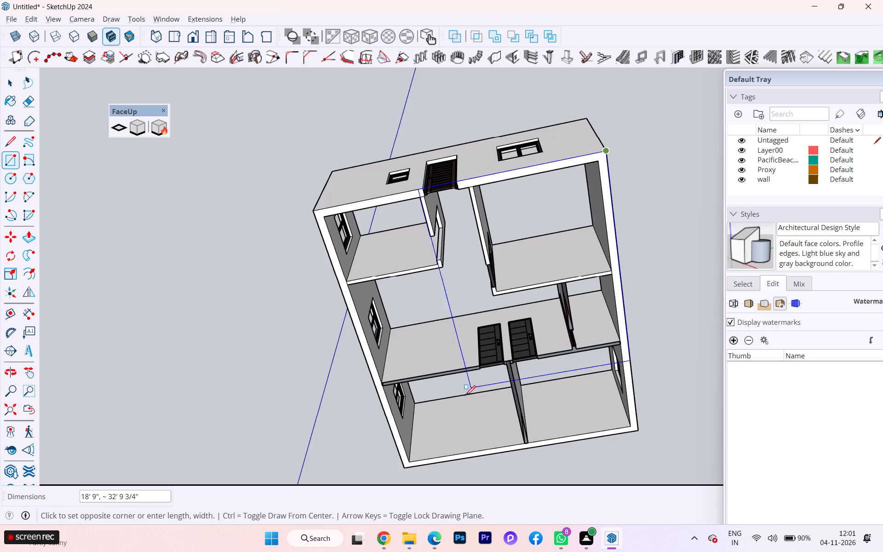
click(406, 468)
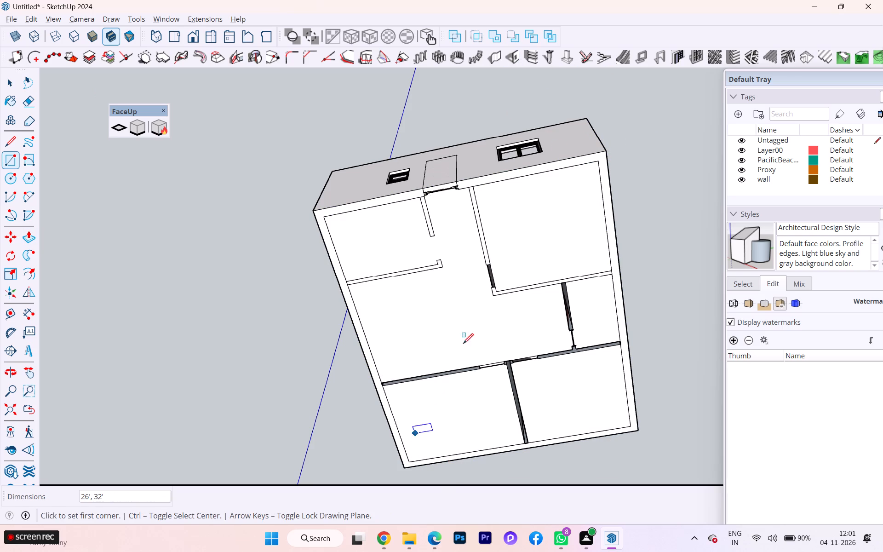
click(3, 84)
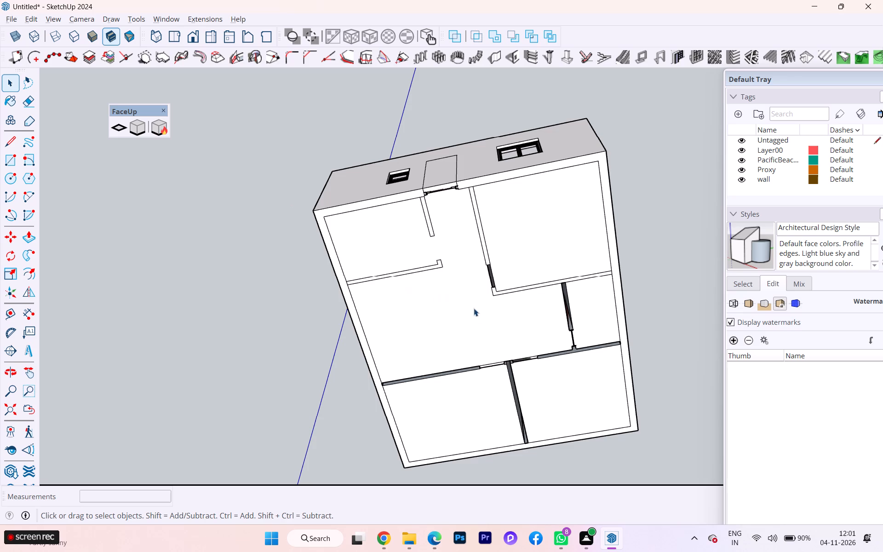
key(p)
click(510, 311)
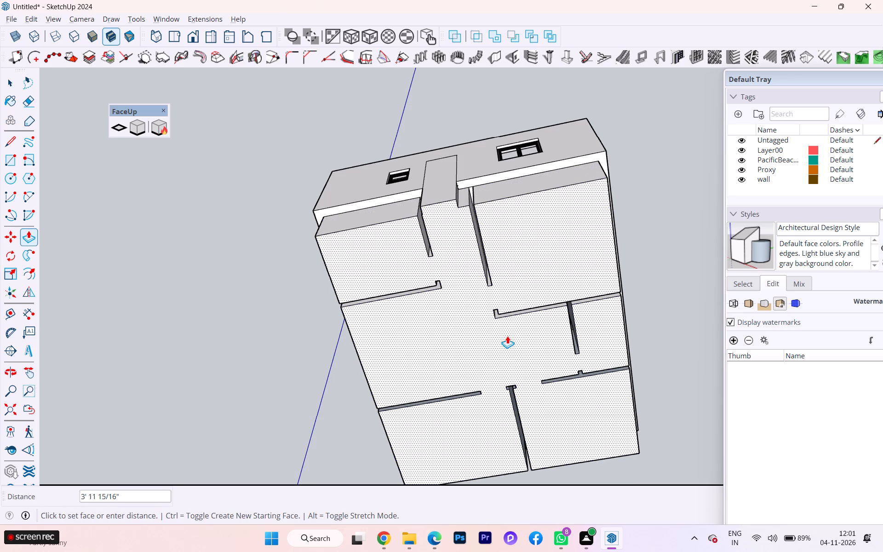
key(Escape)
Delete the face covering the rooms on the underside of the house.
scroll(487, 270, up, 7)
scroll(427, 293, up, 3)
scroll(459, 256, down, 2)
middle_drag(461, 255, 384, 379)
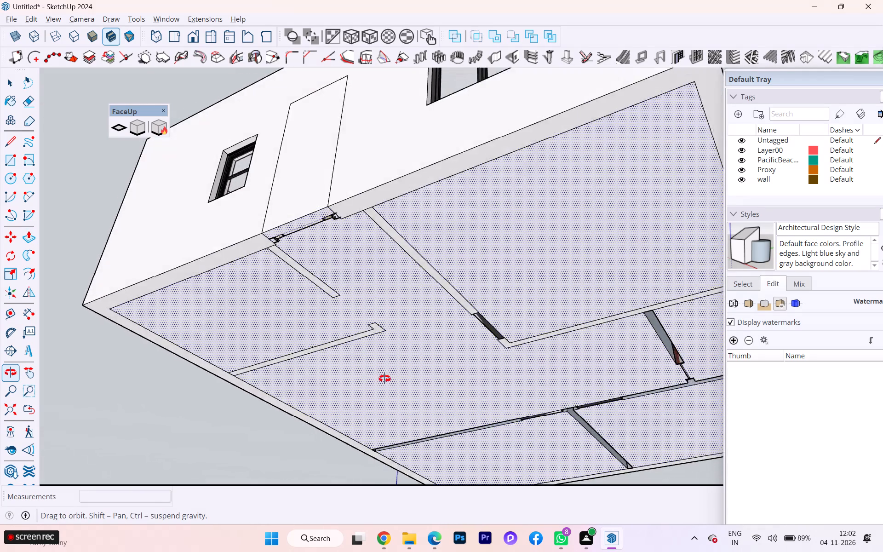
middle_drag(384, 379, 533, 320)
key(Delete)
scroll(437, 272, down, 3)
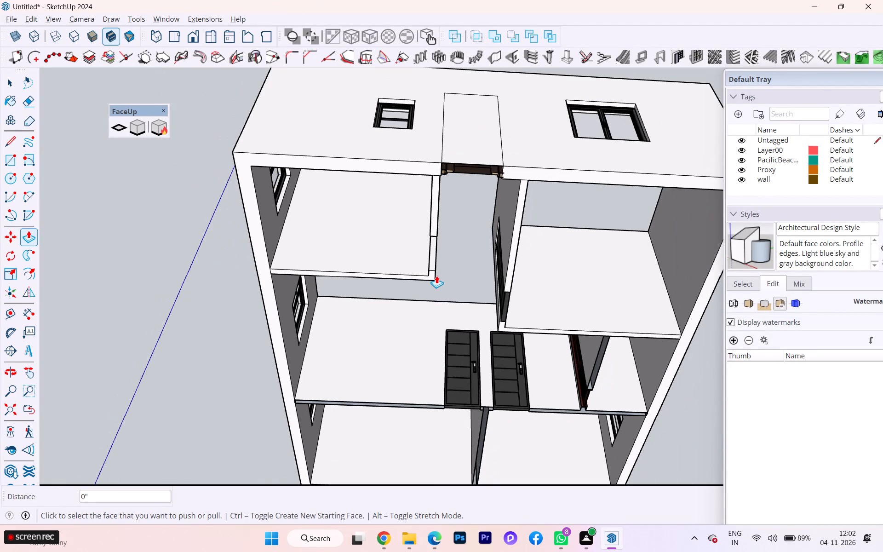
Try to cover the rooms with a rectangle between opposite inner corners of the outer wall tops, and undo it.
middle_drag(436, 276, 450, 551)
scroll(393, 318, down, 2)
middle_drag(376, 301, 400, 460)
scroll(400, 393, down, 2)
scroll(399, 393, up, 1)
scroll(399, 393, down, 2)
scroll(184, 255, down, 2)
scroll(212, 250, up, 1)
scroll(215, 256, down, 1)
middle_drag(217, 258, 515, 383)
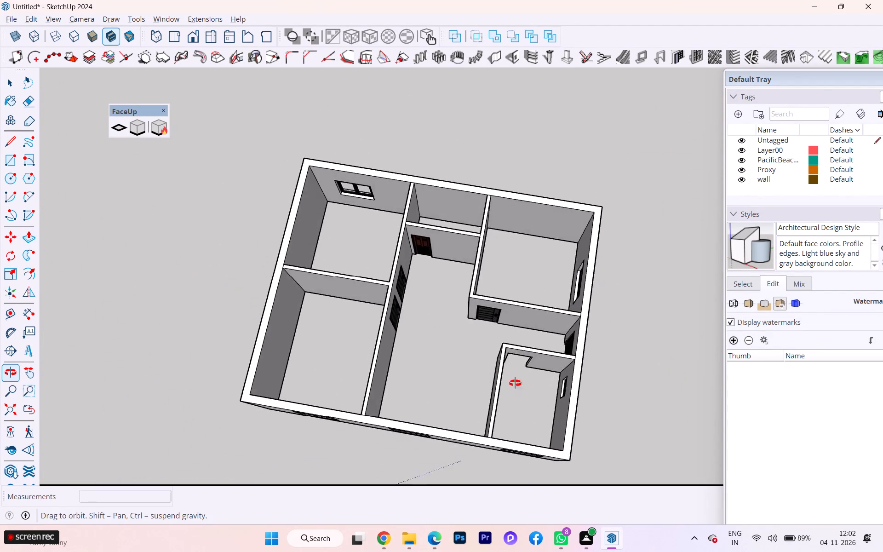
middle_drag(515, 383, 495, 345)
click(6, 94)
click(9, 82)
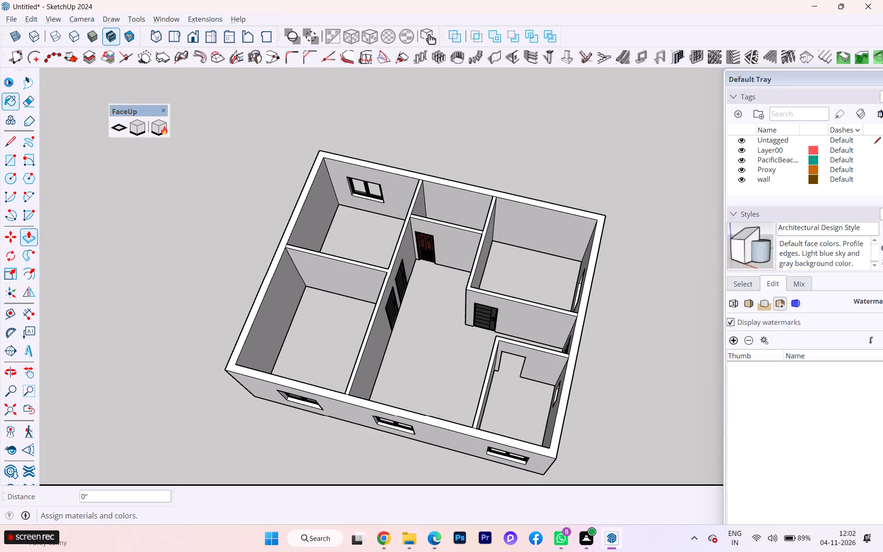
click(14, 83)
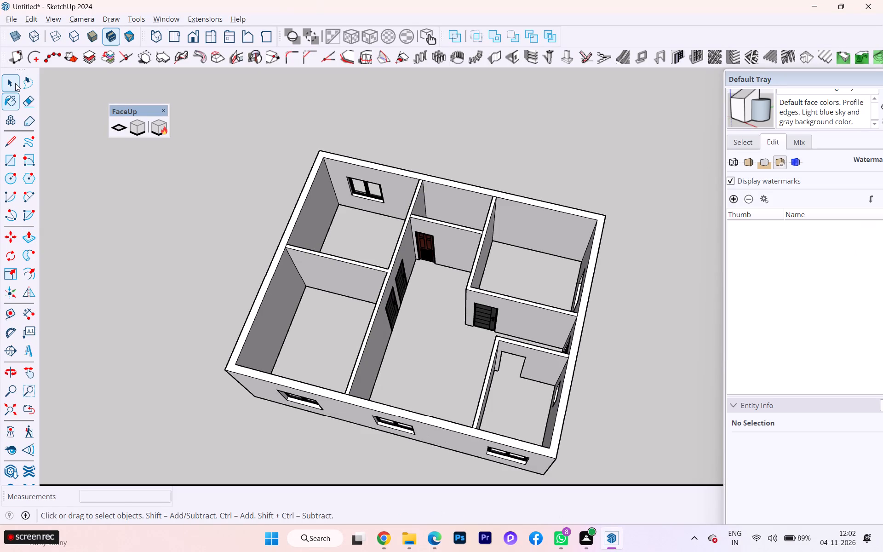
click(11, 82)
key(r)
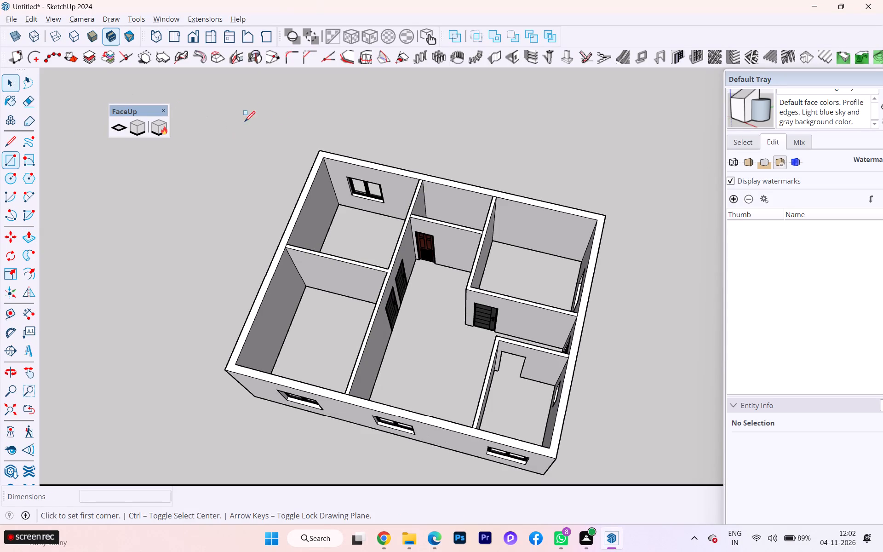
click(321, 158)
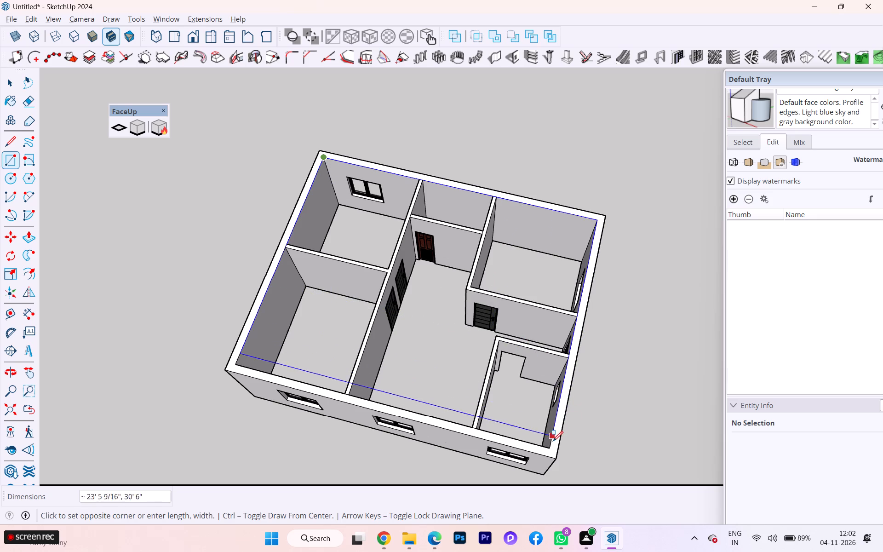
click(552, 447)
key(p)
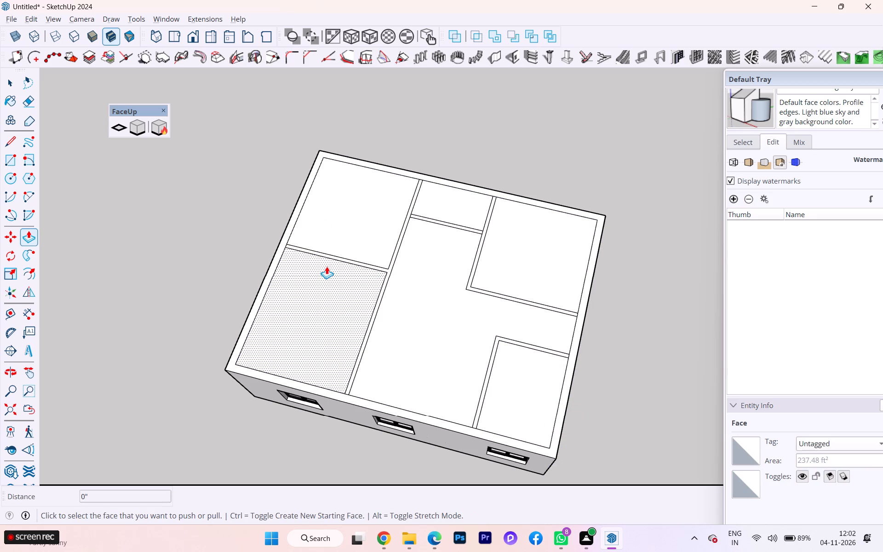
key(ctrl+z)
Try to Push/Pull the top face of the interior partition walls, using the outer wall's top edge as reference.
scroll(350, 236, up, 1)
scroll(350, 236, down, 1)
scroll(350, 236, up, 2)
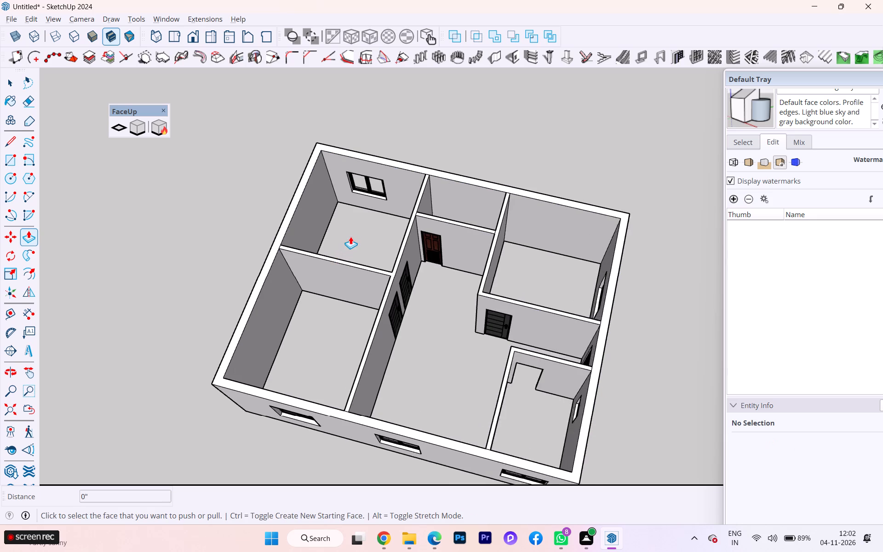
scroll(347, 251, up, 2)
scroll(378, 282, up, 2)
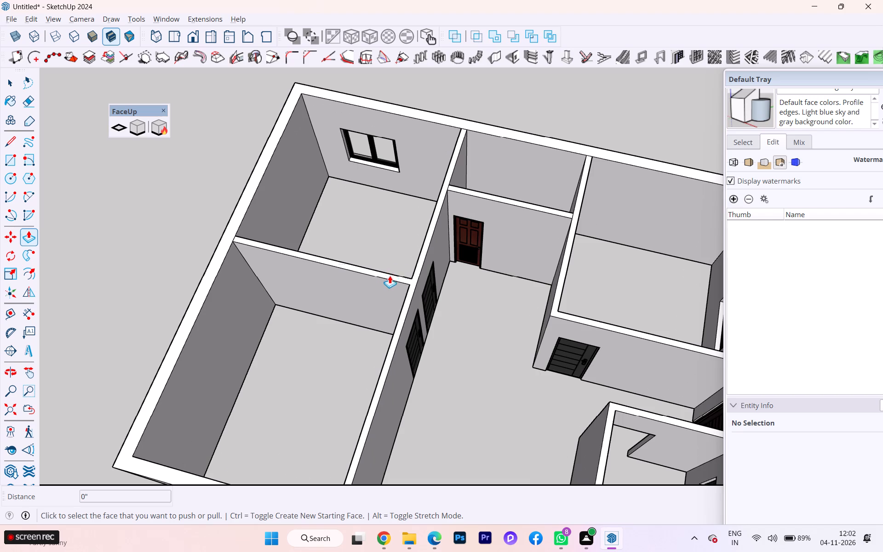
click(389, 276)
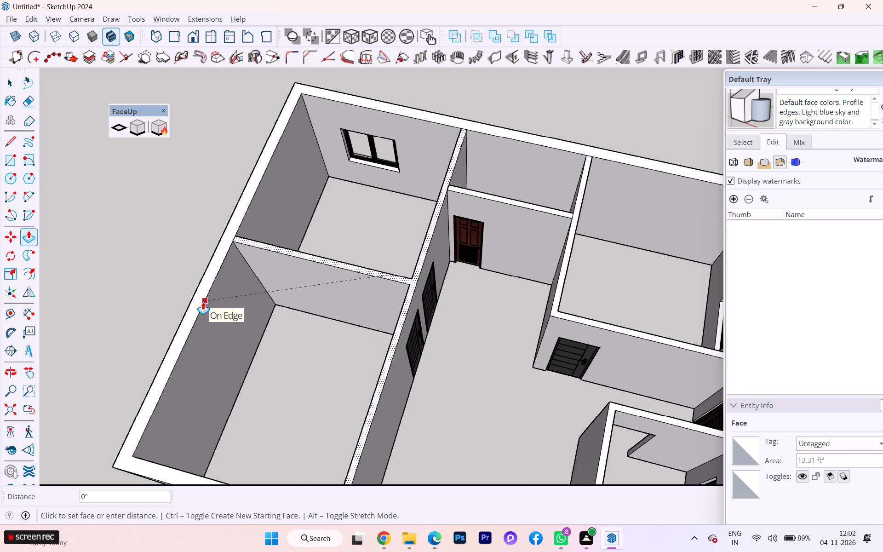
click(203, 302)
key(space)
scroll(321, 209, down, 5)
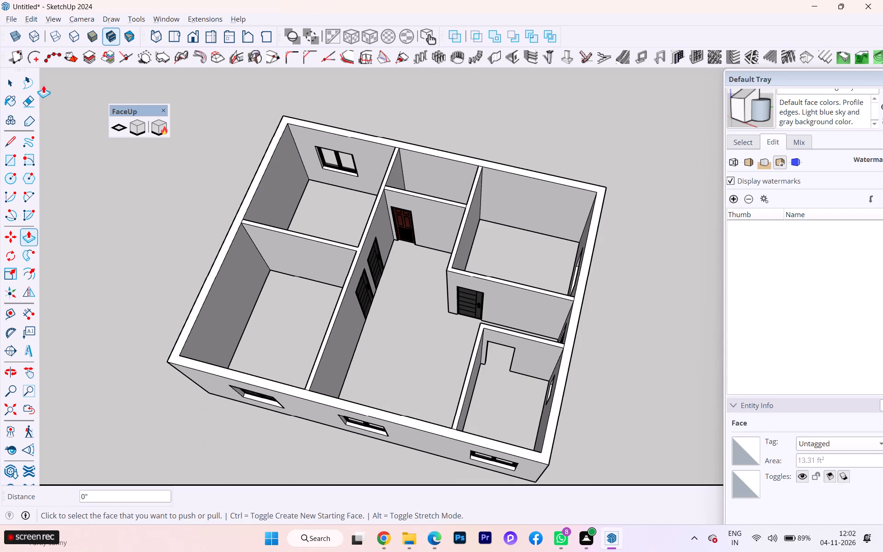
Cover the rooms with a 30' 6" by 24' 6" rectangle between opposite inner corners of the outer wall tops.
click(12, 88)
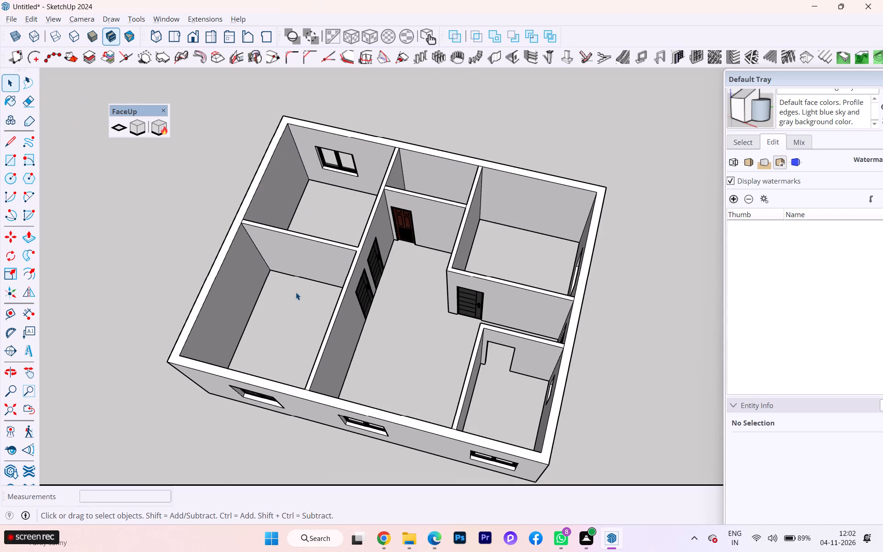
key(r)
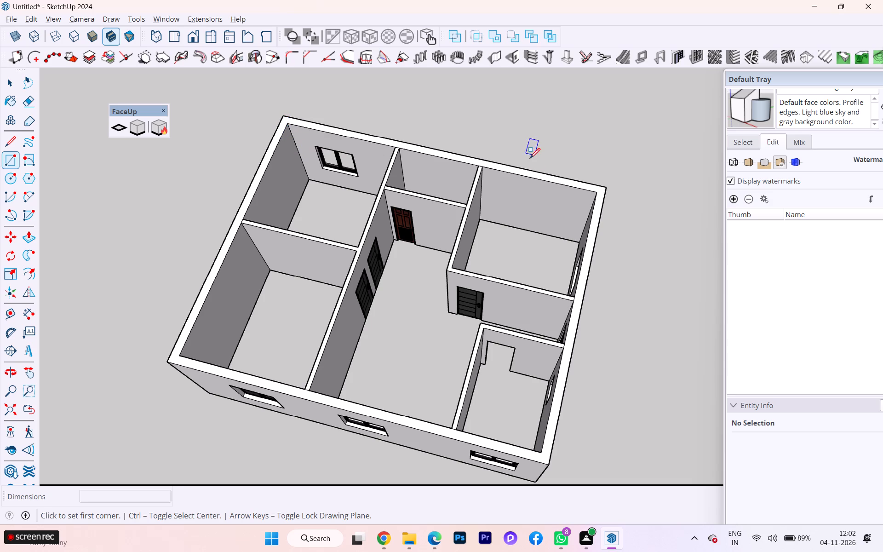
click(597, 194)
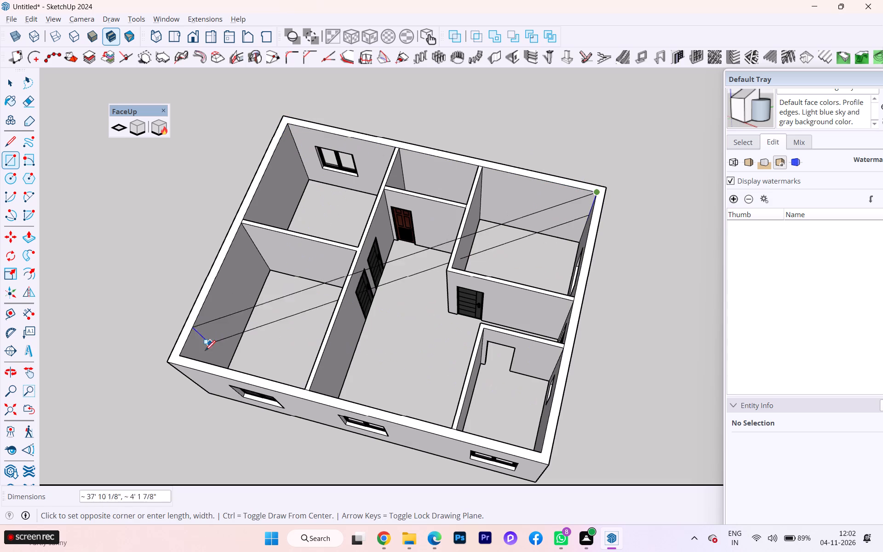
click(182, 361)
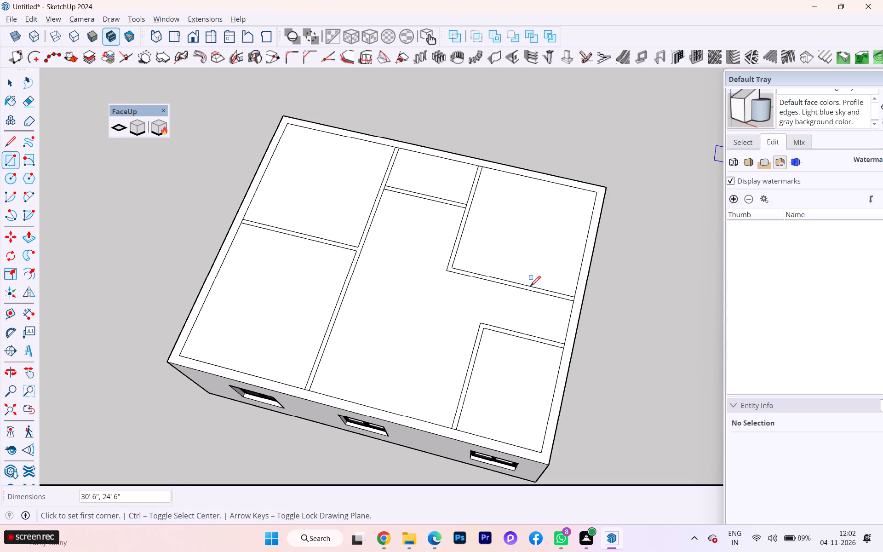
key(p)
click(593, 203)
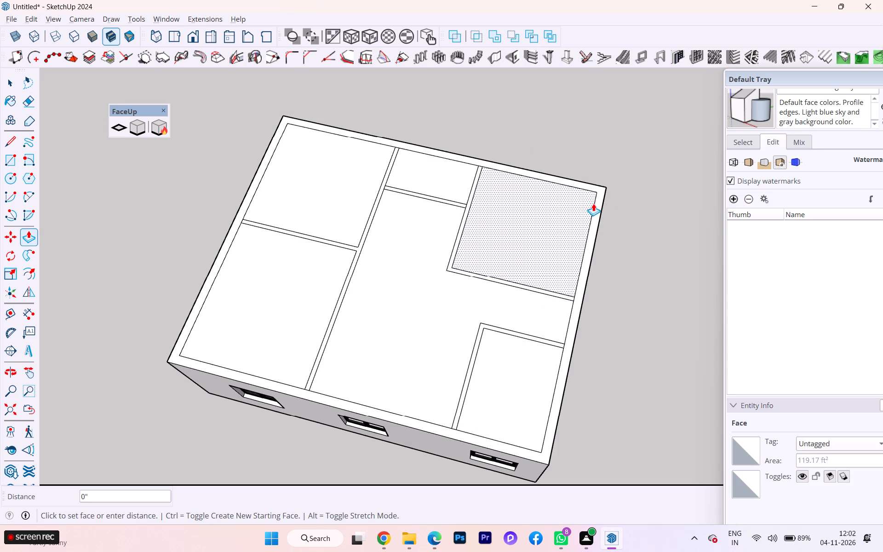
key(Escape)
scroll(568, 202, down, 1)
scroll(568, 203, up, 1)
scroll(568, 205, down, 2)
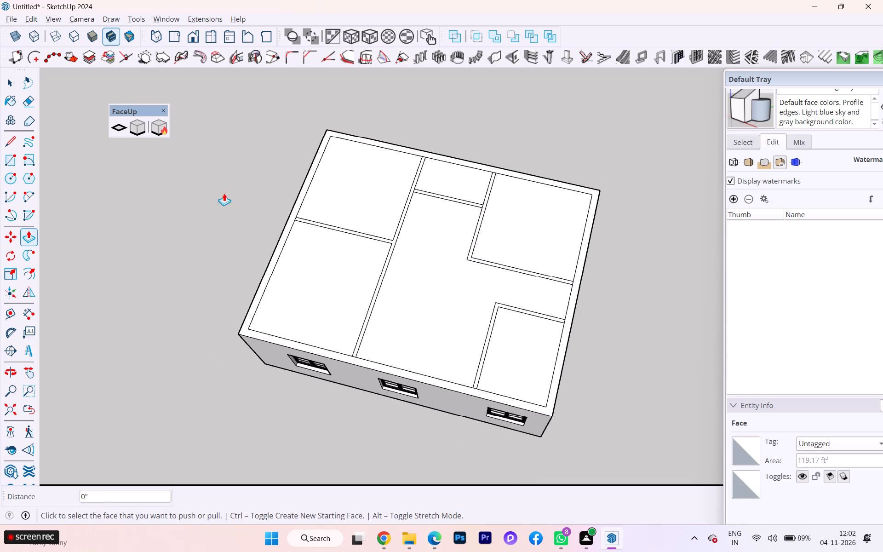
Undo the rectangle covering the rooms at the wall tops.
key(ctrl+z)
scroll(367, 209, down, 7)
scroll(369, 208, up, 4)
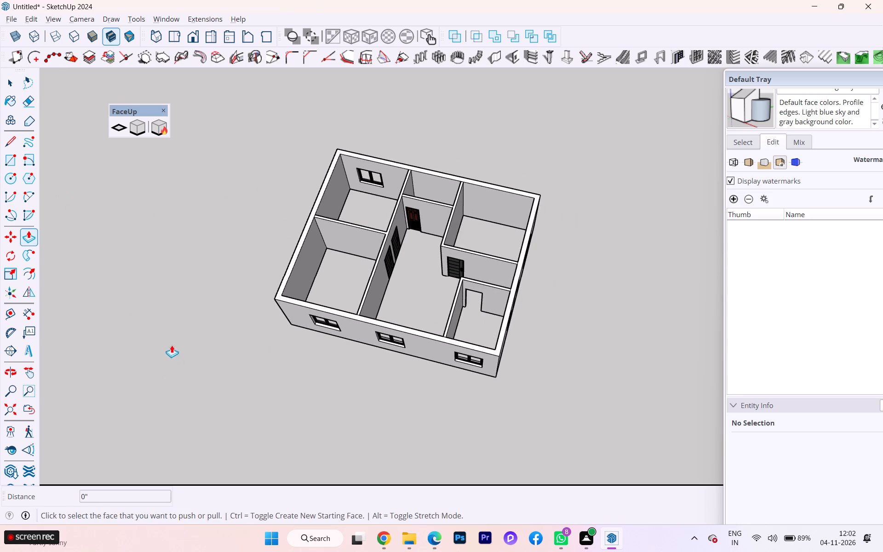
Draw a rectangle about 29' 3" by 13' 8" on the ground beside the three-window wall of the house.
key(r)
scroll(275, 346, down, 4)
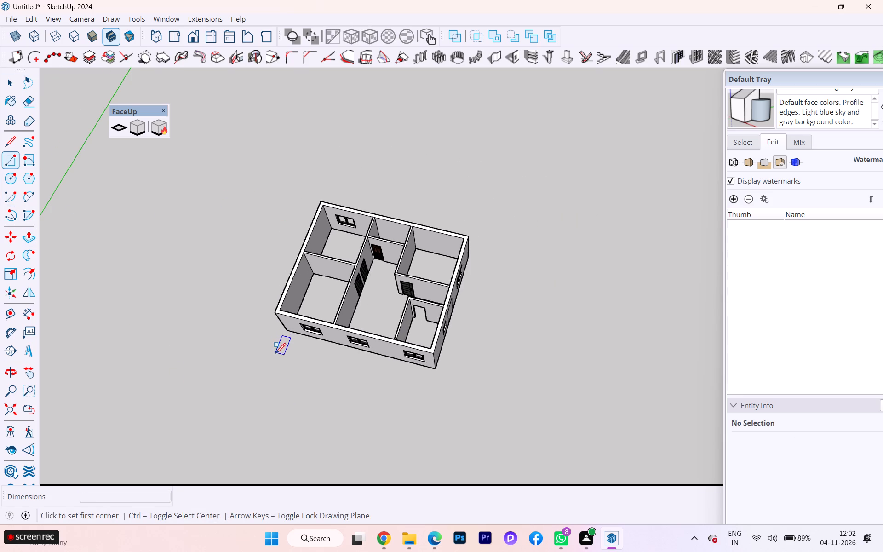
click(275, 353)
scroll(265, 354, down, 4)
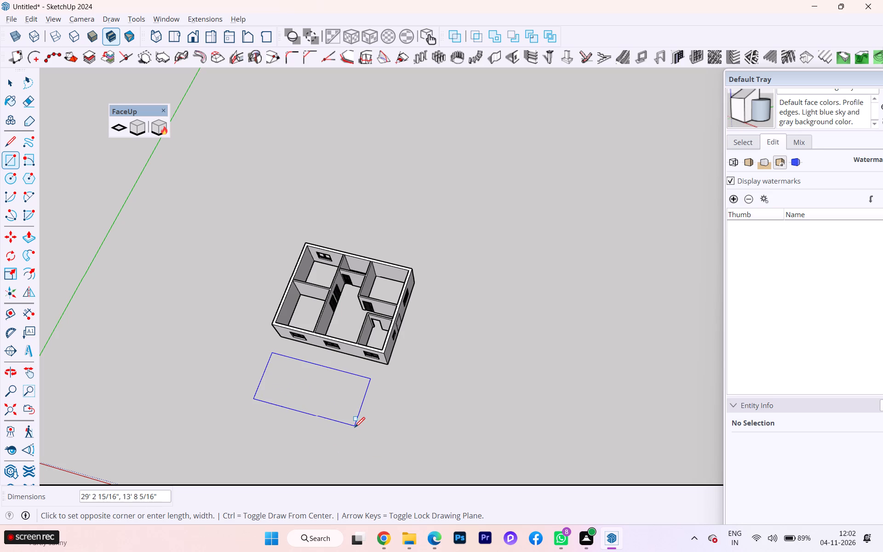
click(355, 427)
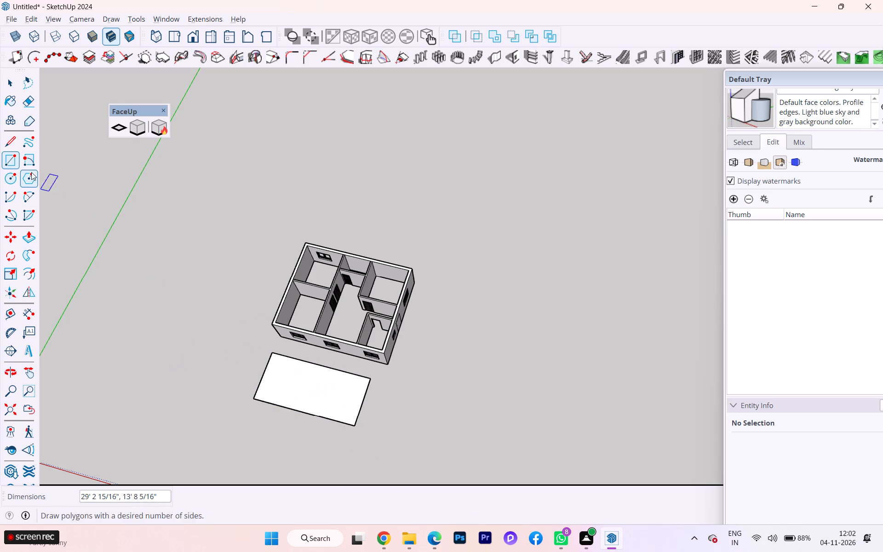
Push/Pull the new rectangle 6" to form a slab.
click(12, 77)
click(312, 383)
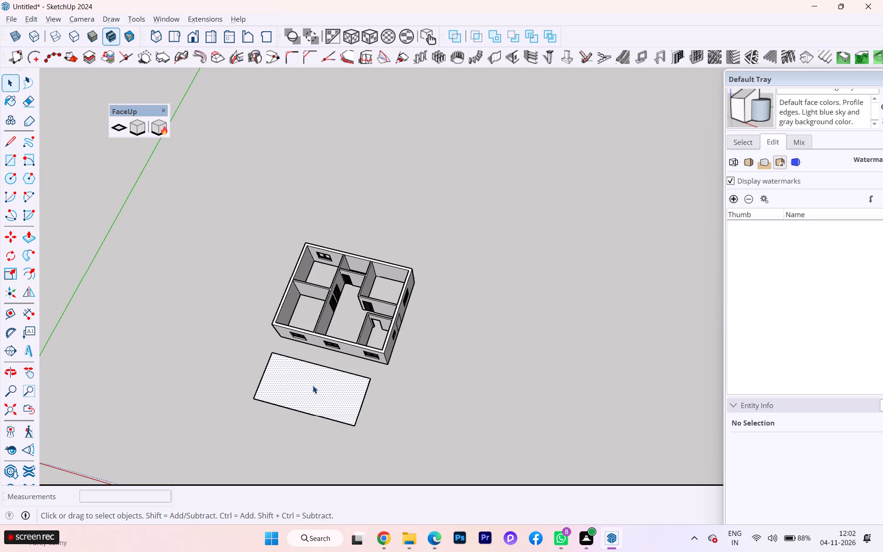
key(p)
click(315, 383)
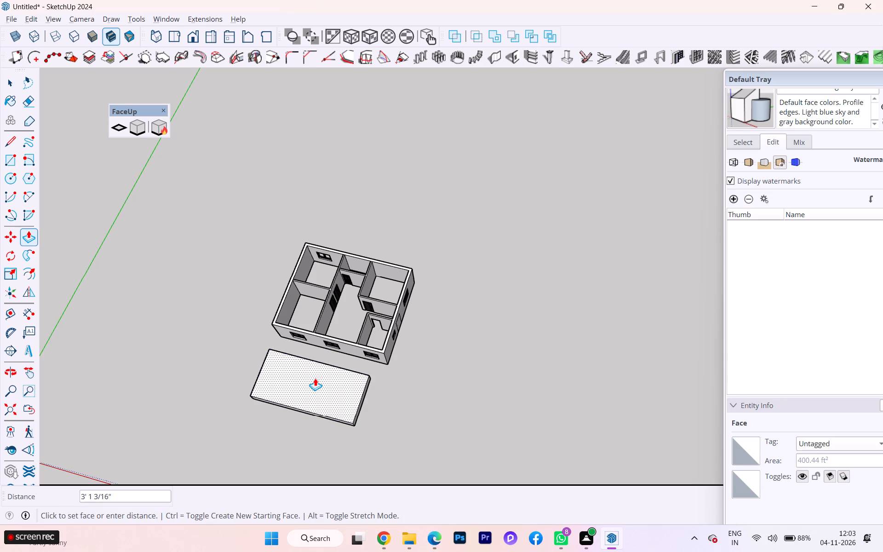
key(6)
key(Return)
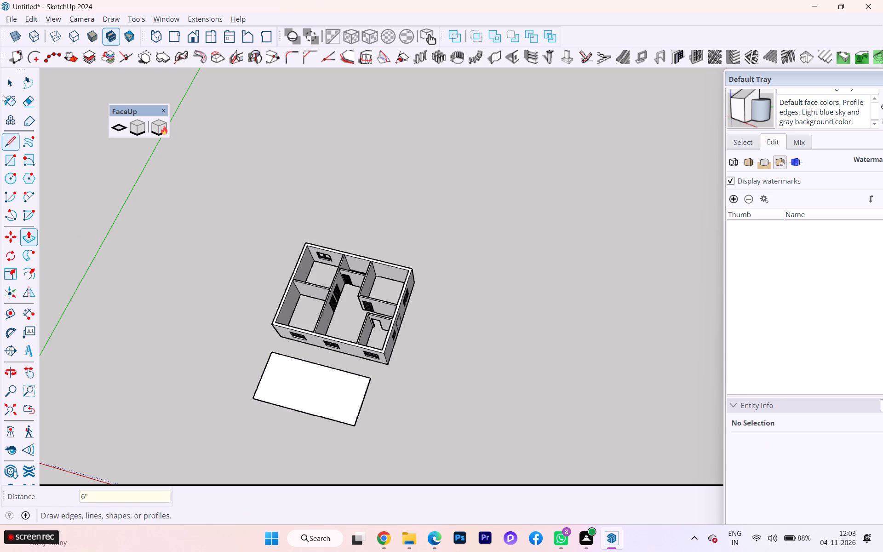
Make a group from all the geometry of the 6" slab.
click(6, 81)
scroll(274, 388, down, 1)
middle_drag(274, 387, 320, 305)
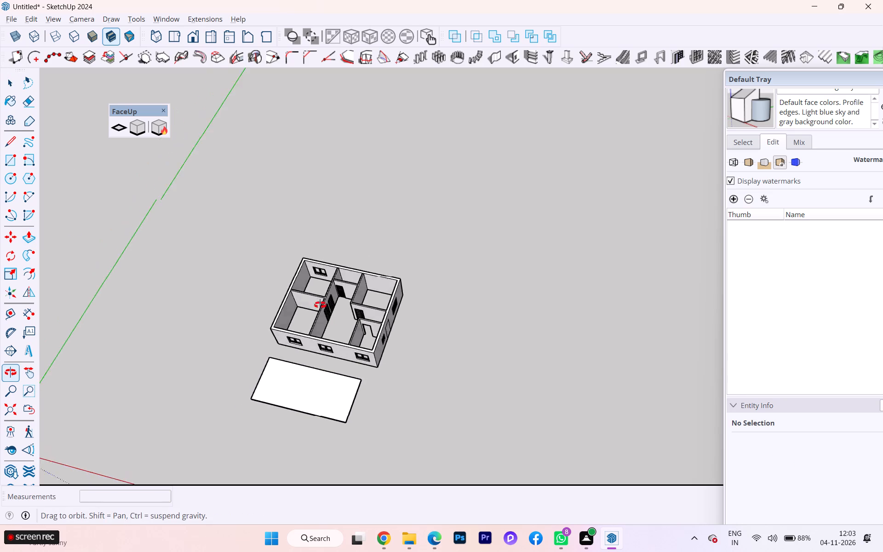
middle_drag(320, 305, 409, 256)
scroll(358, 427, up, 4)
click(329, 450)
triple_click(322, 454)
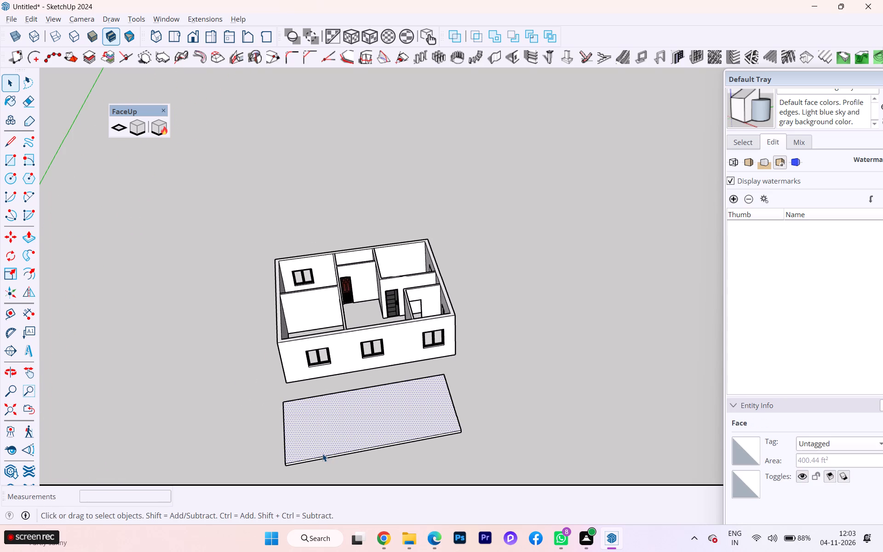
right_click(322, 454)
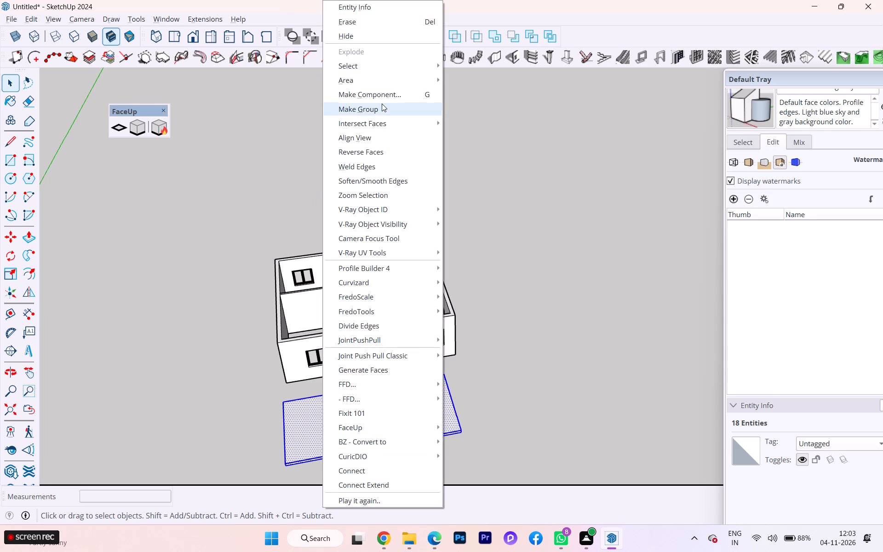
click(380, 110)
Move the slab group by its bottom corner onto the top outer corner of the three-window wall.
key(m)
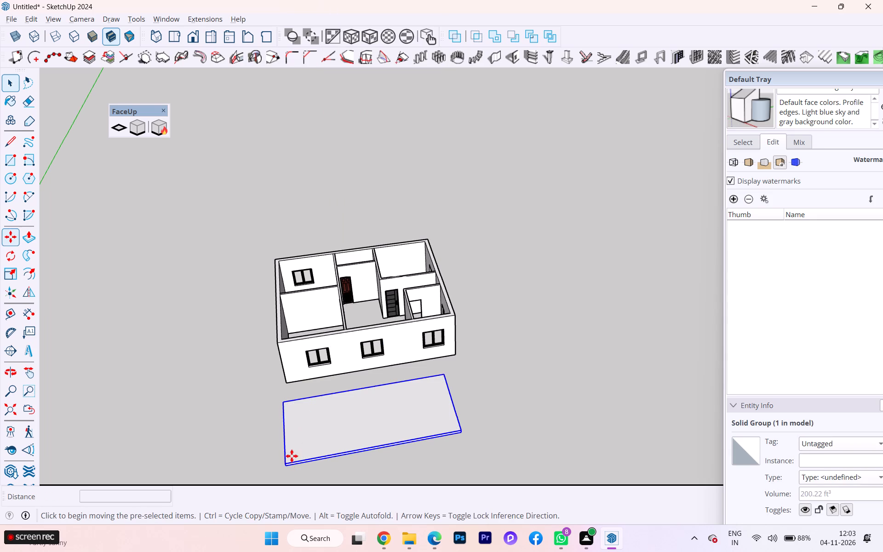
scroll(287, 466, up, 9)
scroll(285, 467, down, 1)
scroll(285, 465, up, 3)
click(288, 463)
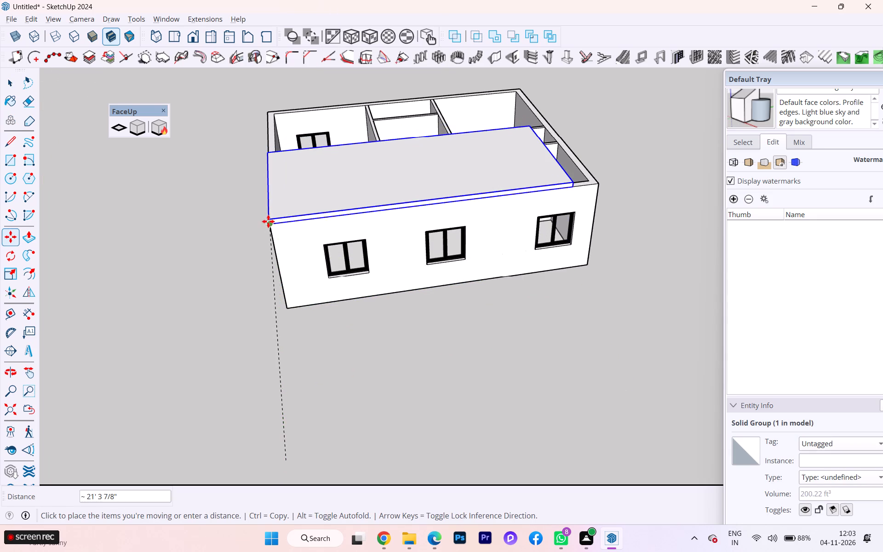
click(268, 221)
Inside the slab group, Push/Pull the short end face about 2' 9" to the outer edge of the wall with the door.
scroll(499, 274, down, 1)
middle_drag(490, 276, 95, 370)
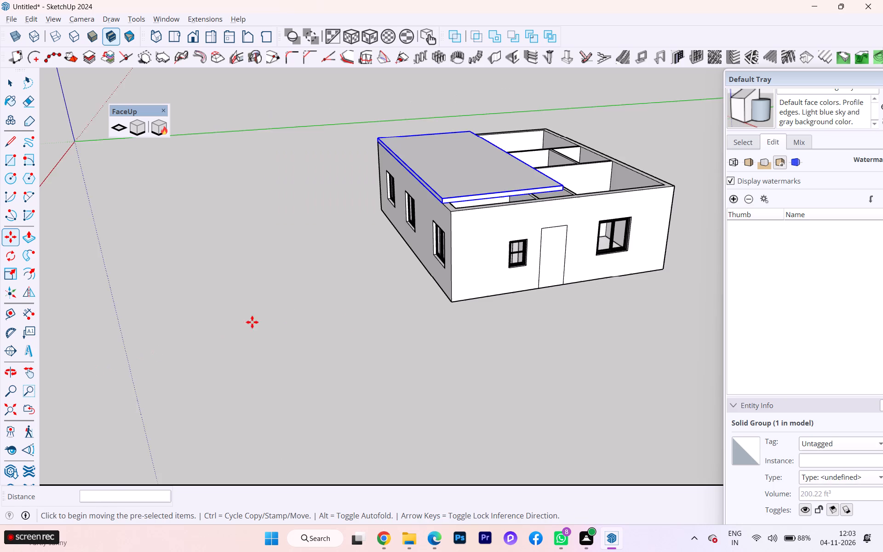
scroll(474, 317, down, 1)
middle_drag(448, 330, 283, 361)
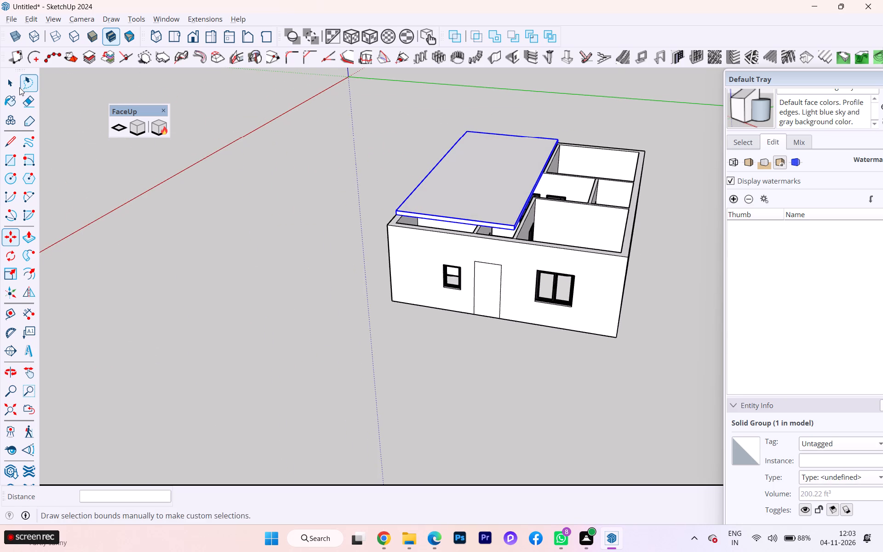
click(16, 85)
double_click(500, 226)
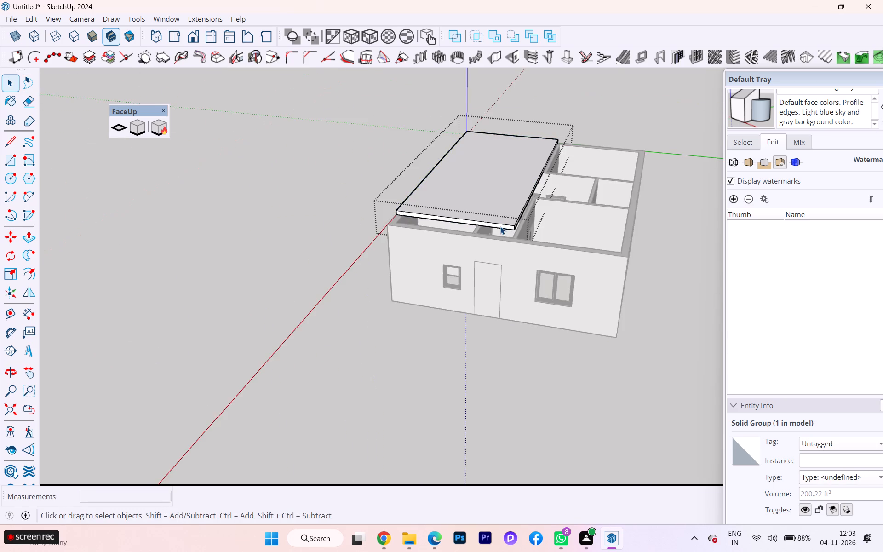
scroll(496, 227, up, 1)
scroll(496, 227, down, 3)
scroll(496, 227, up, 3)
key(p)
scroll(488, 222, up, 5)
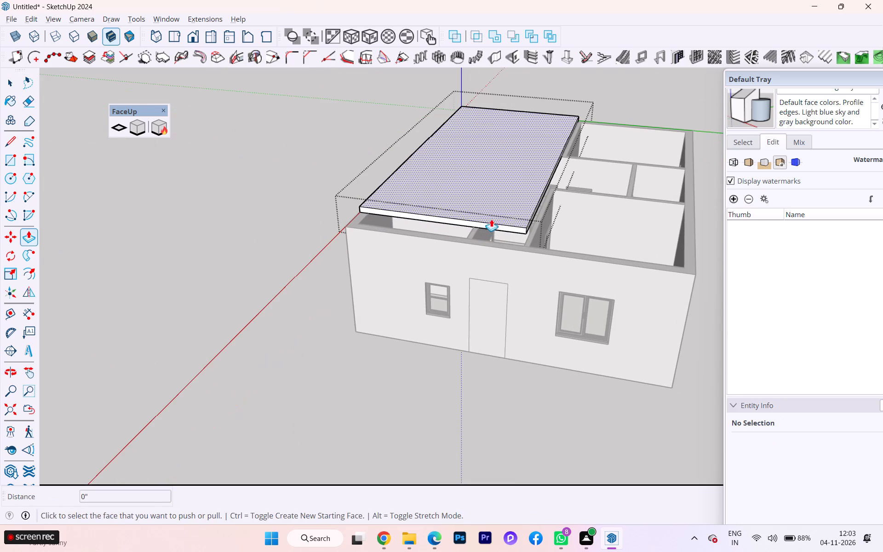
click(495, 226)
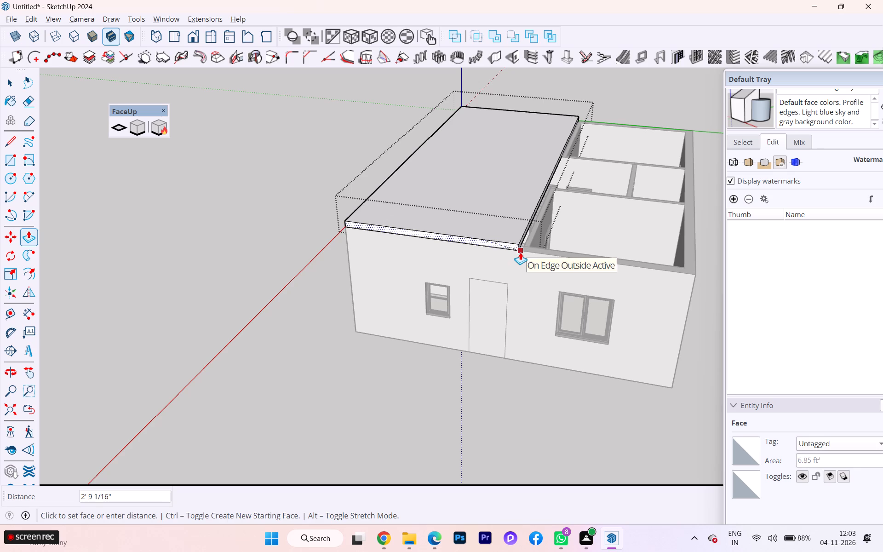
click(520, 252)
Extend the slab's long side face about 12' 4" to the far outer wall edge and close the group.
middle_drag(509, 248, 374, 253)
scroll(494, 247, up, 4)
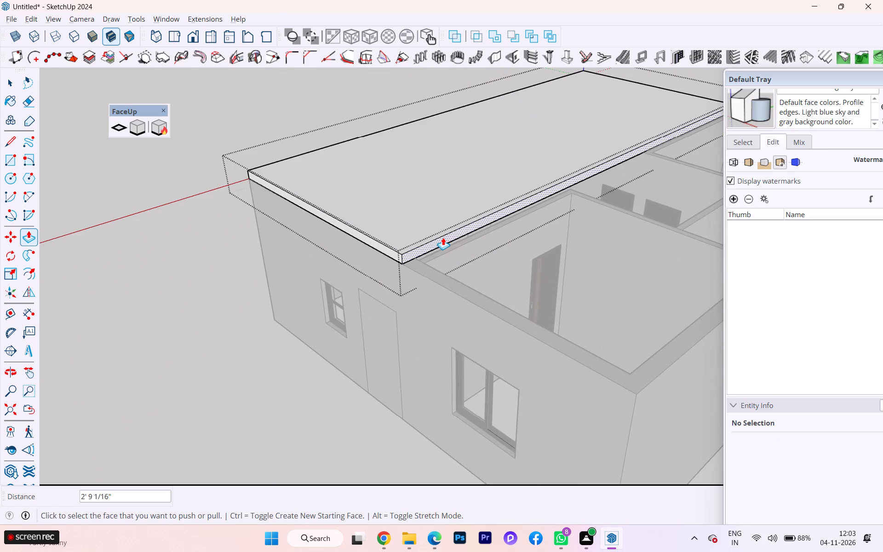
click(442, 237)
key(Escape)
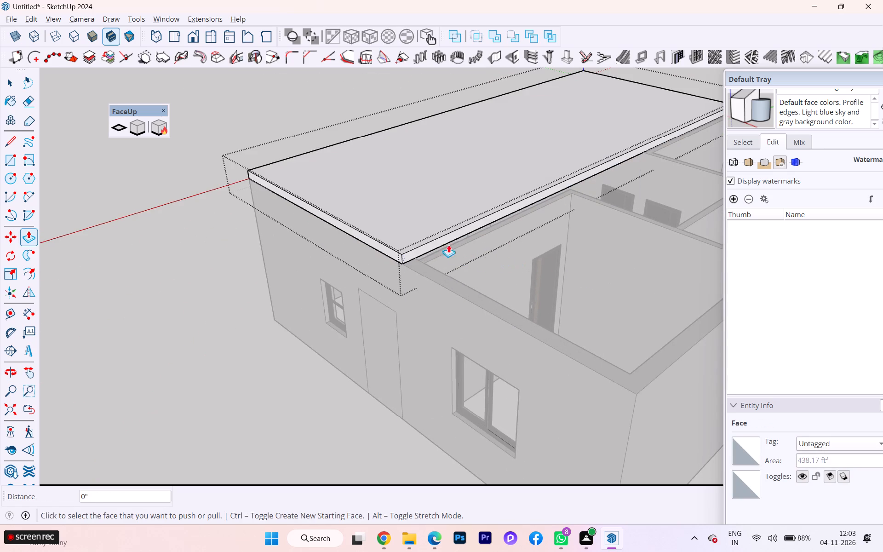
click(436, 242)
scroll(543, 272, down, 1)
scroll(540, 272, up, 2)
scroll(531, 271, down, 2)
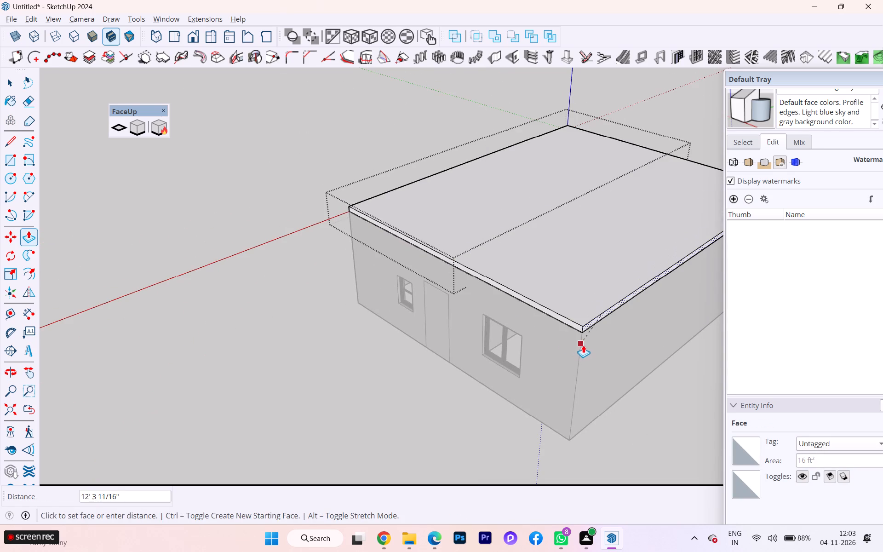
click(582, 341)
scroll(506, 294, down, 3)
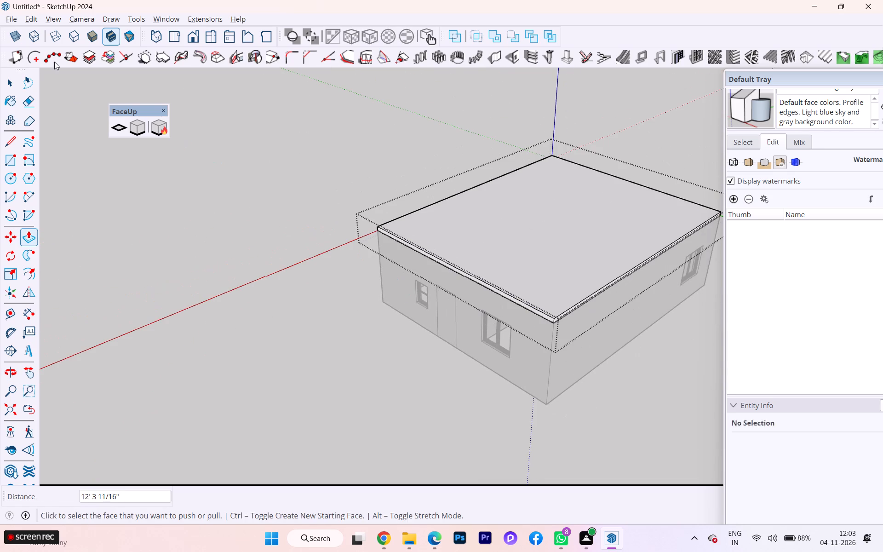
click(11, 87)
click(229, 278)
Delete the face covering the door in the outer wall.
middle_drag(364, 267, 501, 224)
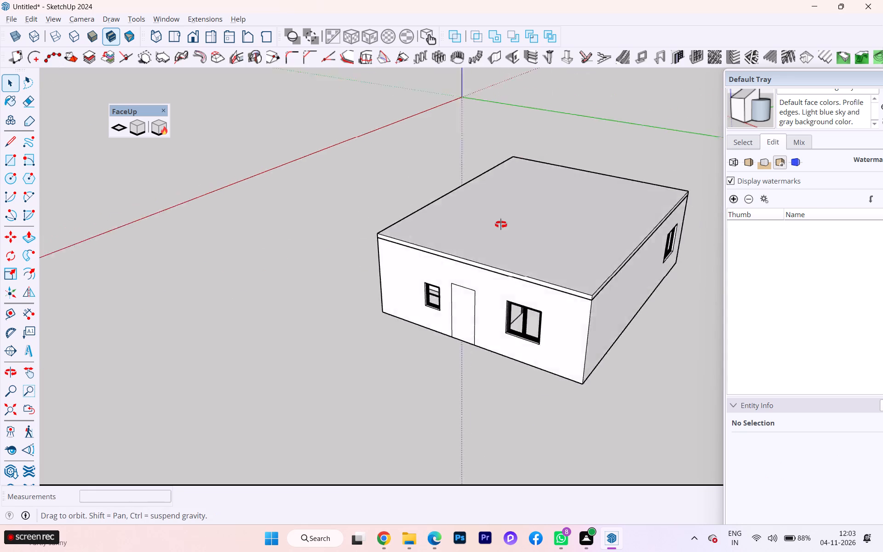
middle_drag(501, 224, 618, 191)
click(516, 287)
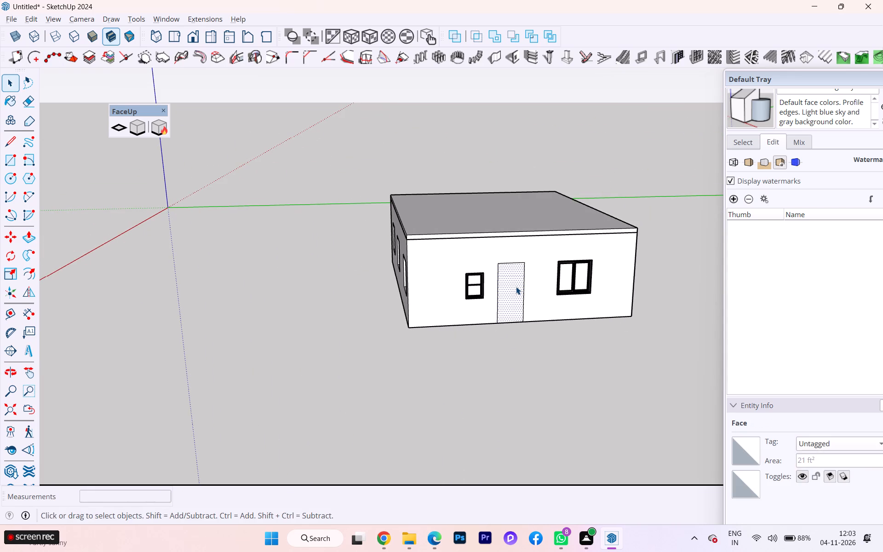
key(Delete)
Copy the roof slab 10' 6" straight down along the blue axis to the base of the walls as a floor slab.
scroll(461, 236, up, 2)
click(442, 238)
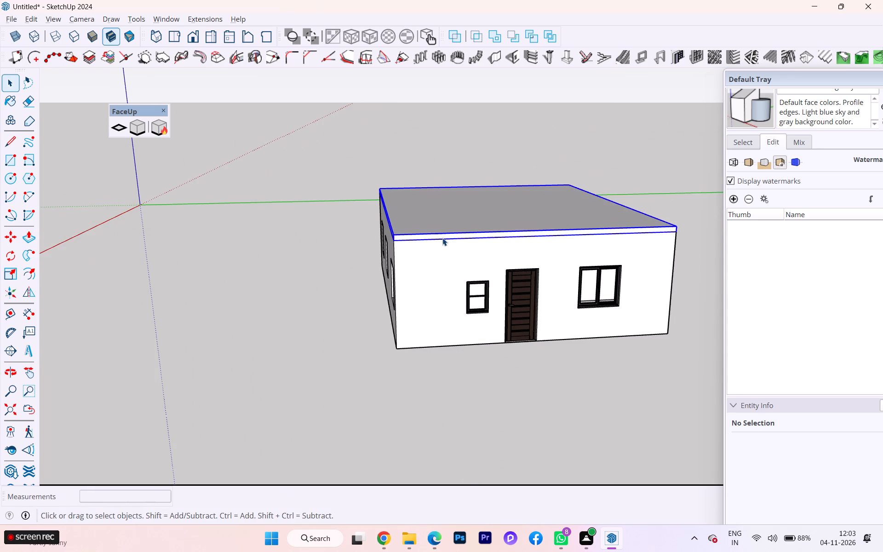
key(m)
scroll(404, 256, up, 5)
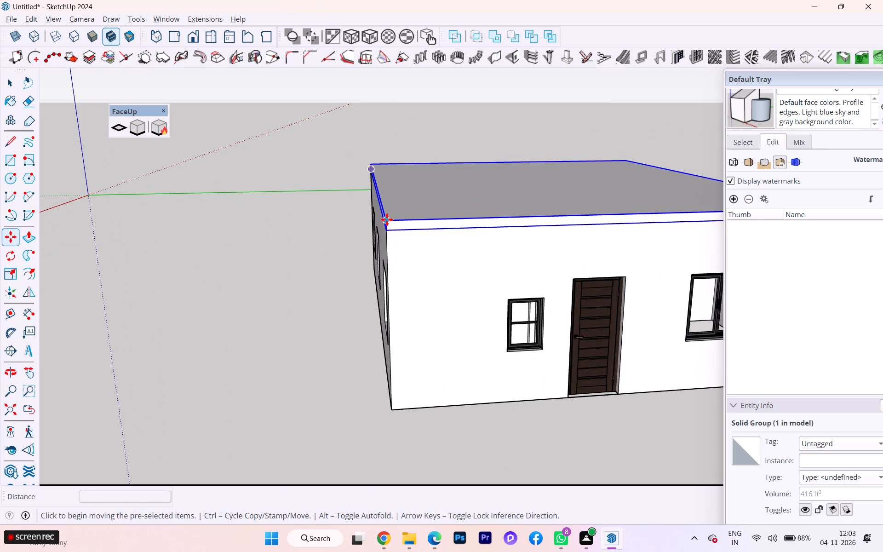
click(387, 219)
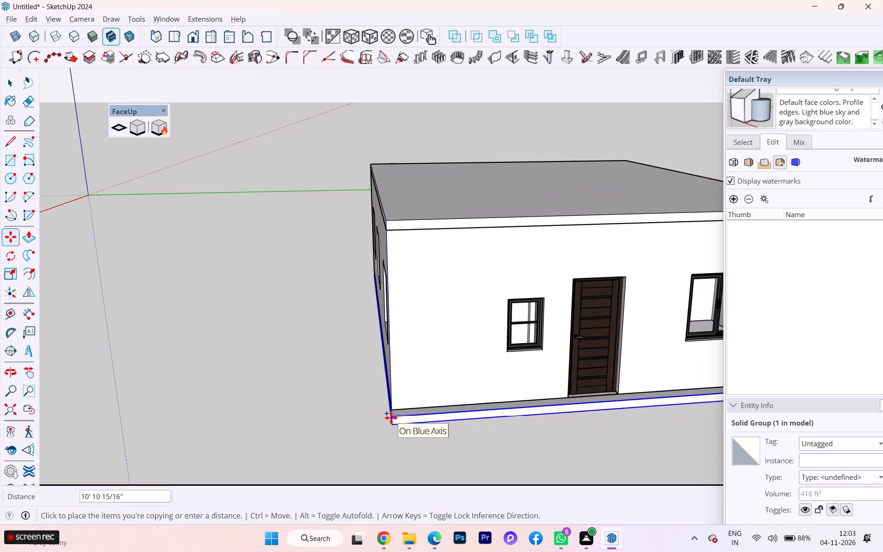
scroll(391, 418, up, 5)
key(Up)
scroll(390, 414, up, 1)
scroll(390, 414, down, 2)
scroll(391, 414, up, 4)
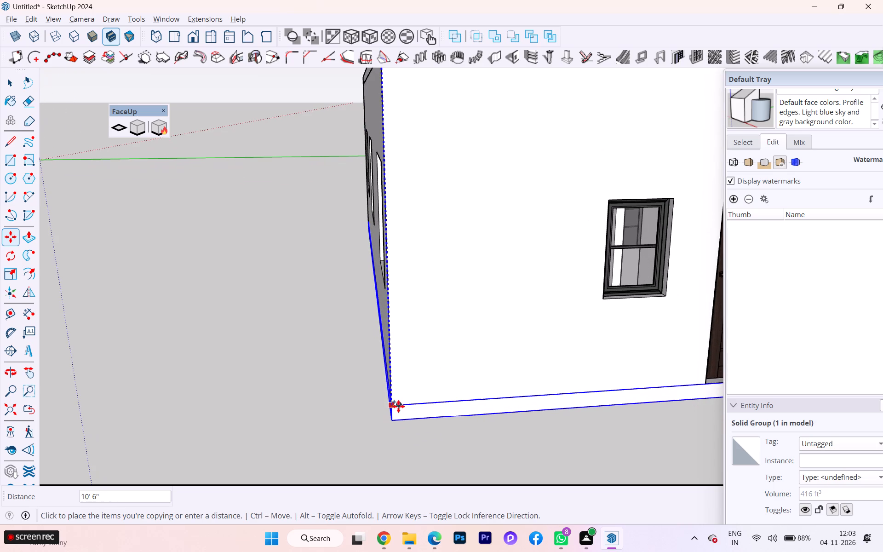
click(395, 405)
scroll(404, 305, up, 2)
scroll(404, 305, down, 1)
scroll(404, 305, up, 2)
scroll(404, 305, down, 3)
middle_drag(405, 302, 396, 273)
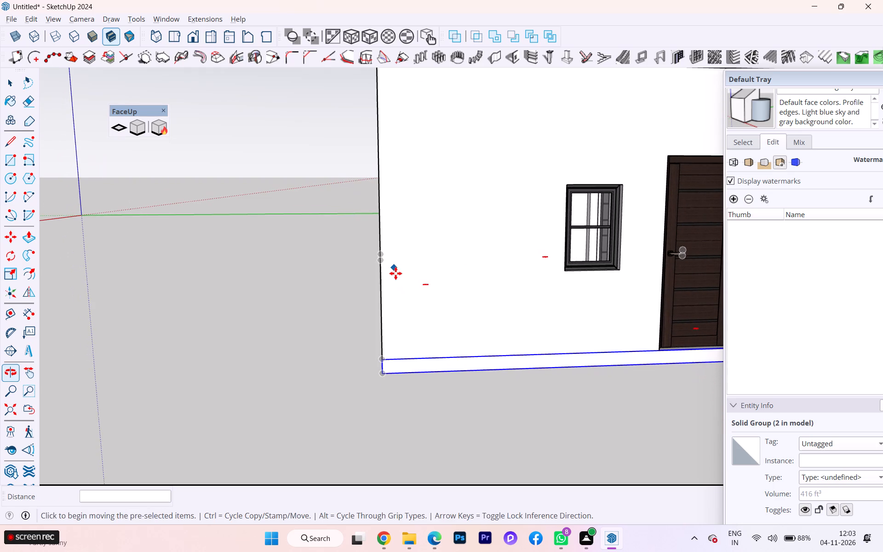
click(10, 83)
click(212, 211)
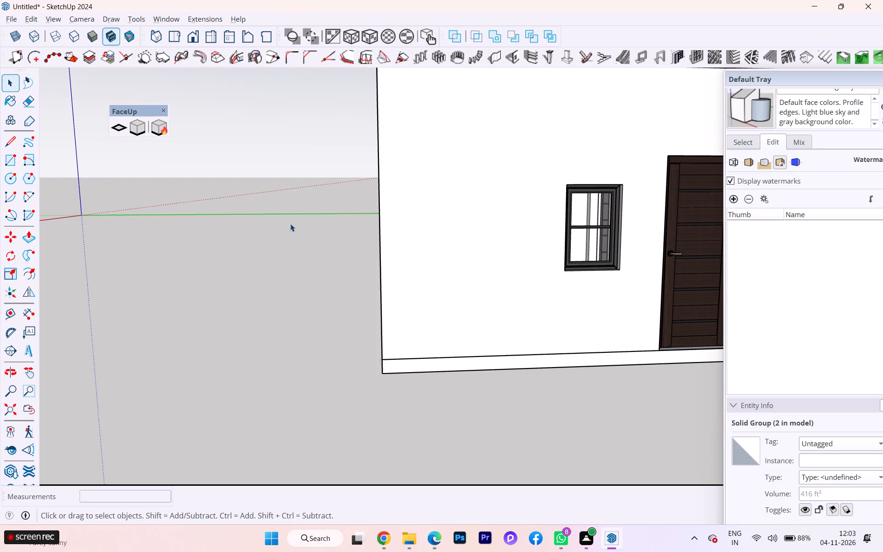
Examine the house exterior with its roof and floor slabs from above and from the front.
scroll(303, 219, down, 1)
middle_drag(302, 219, 216, 283)
scroll(232, 230, down, 2)
scroll(230, 226, up, 2)
scroll(230, 226, down, 5)
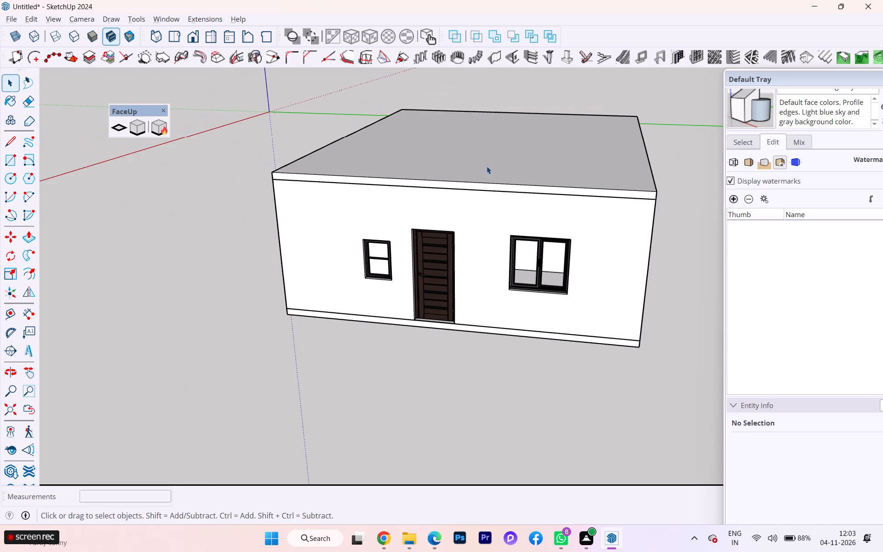
scroll(544, 168, down, 1)
middle_drag(533, 169, 568, 129)
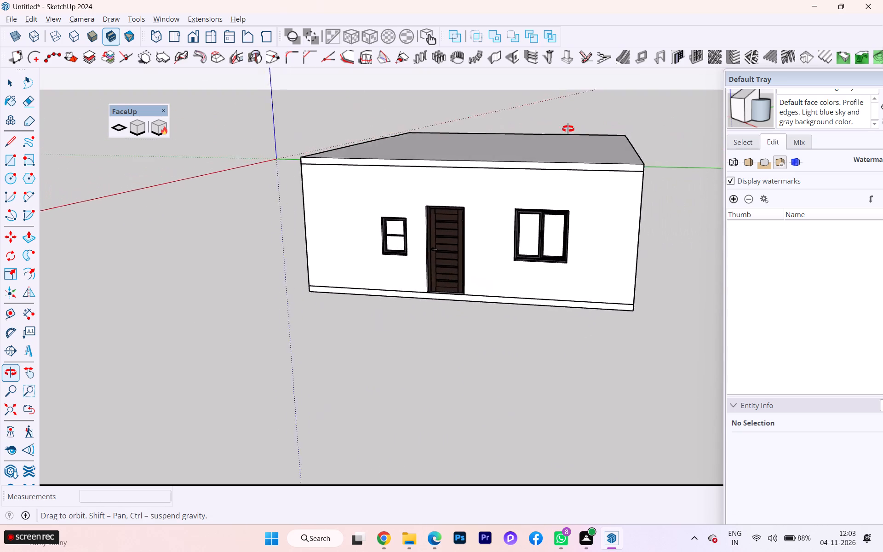
middle_drag(568, 129, 619, 112)
scroll(450, 138, down, 1)
middle_drag(449, 138, 463, 112)
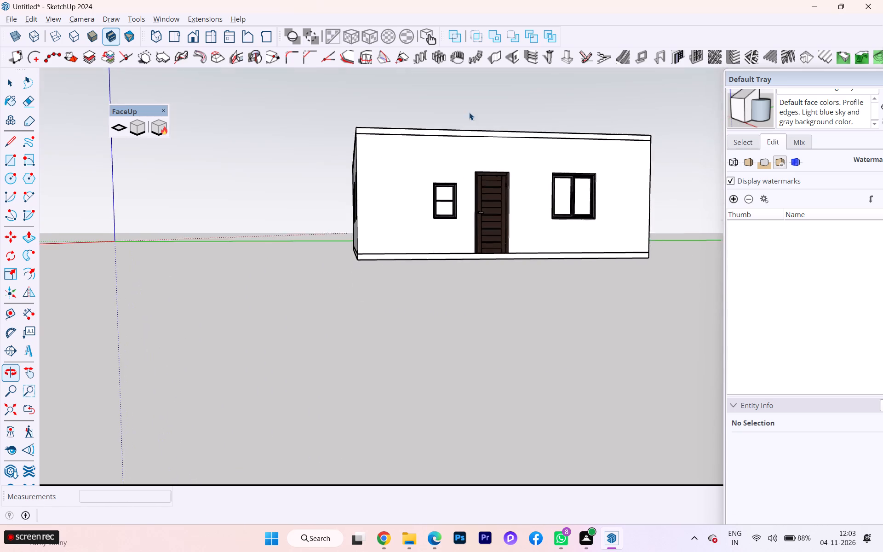
Select the roof slab and show the style thumbnails available for the model.
scroll(786, 121, up, 4)
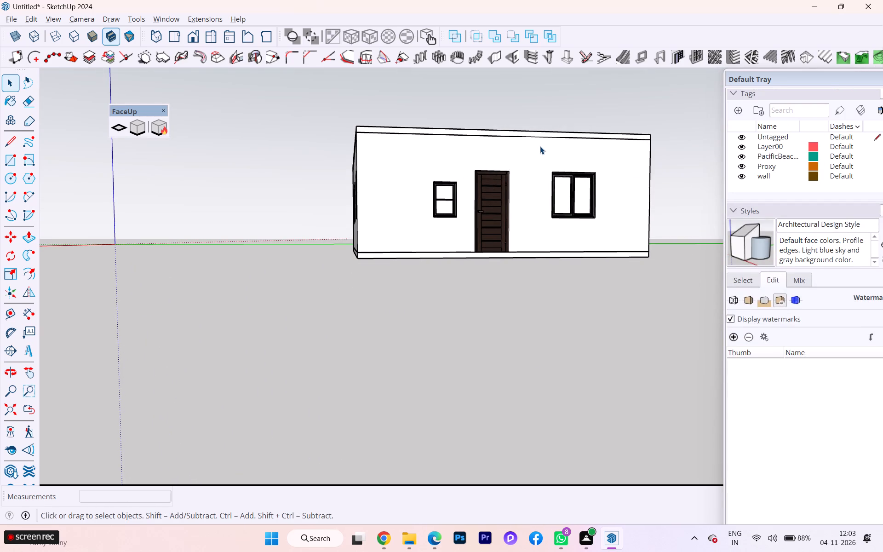
click(538, 135)
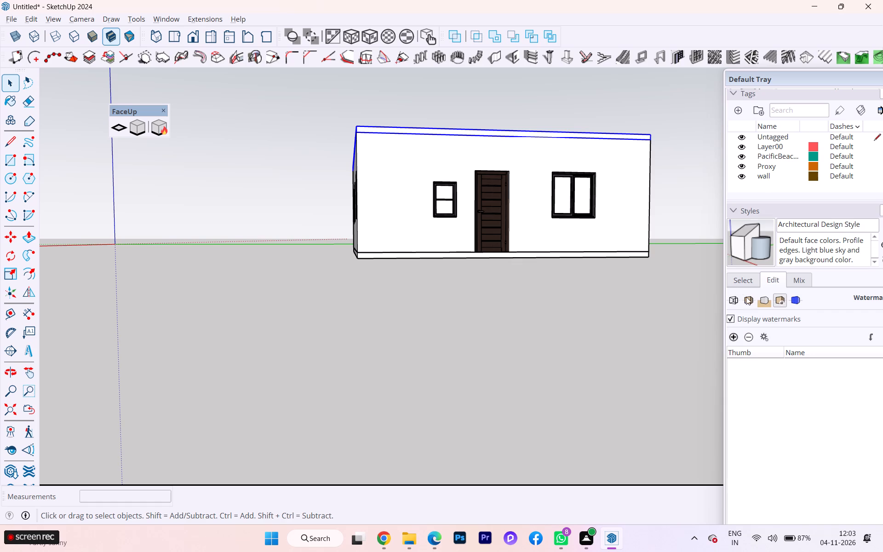
click(741, 279)
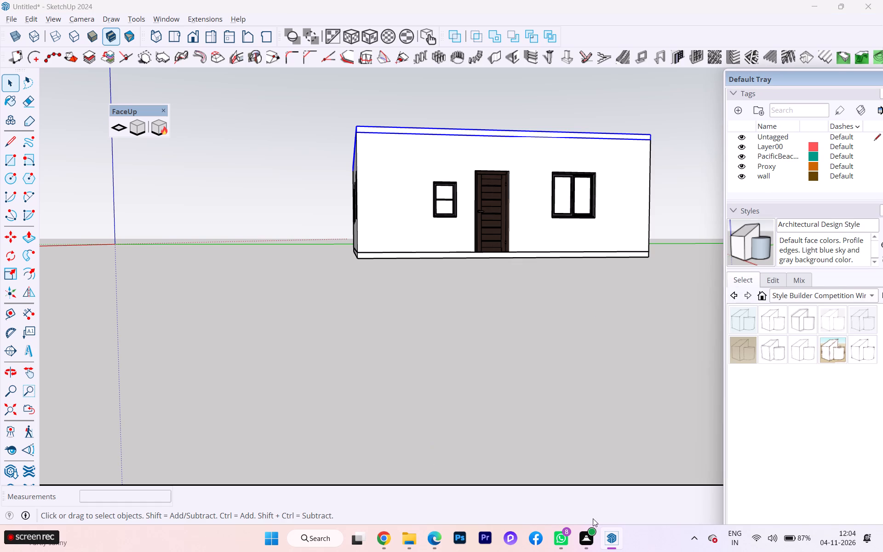
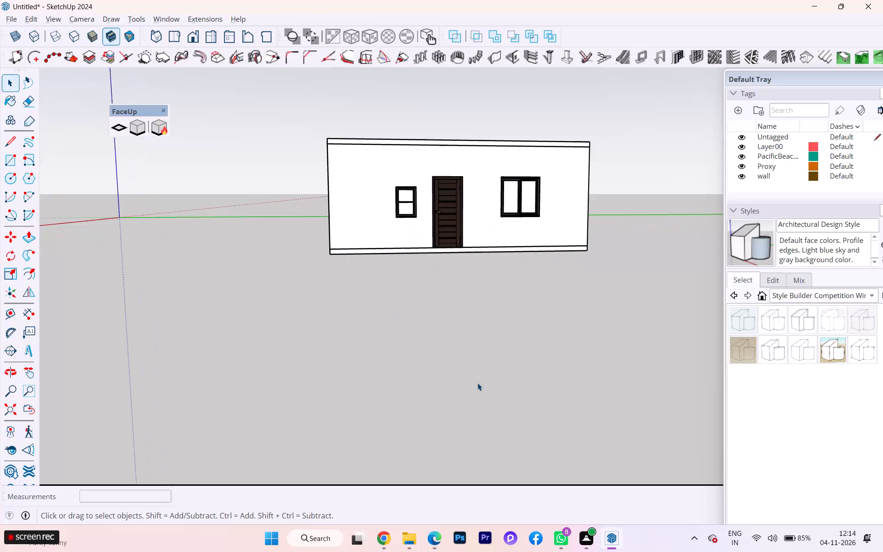
Examine the house's front wall, floor slab underside and roof slab from low and elevated angles.
scroll(466, 380, up, 4)
scroll(516, 345, down, 1)
scroll(516, 345, up, 3)
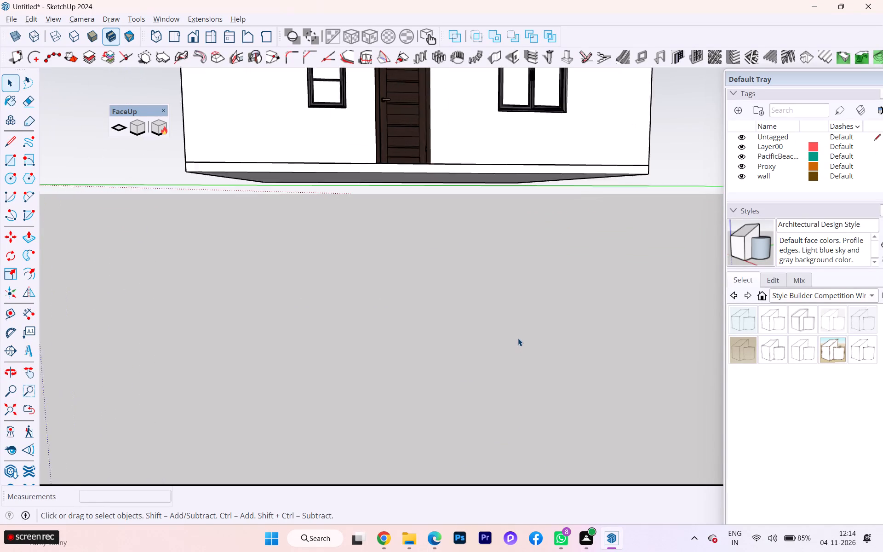
scroll(518, 338, up, 1)
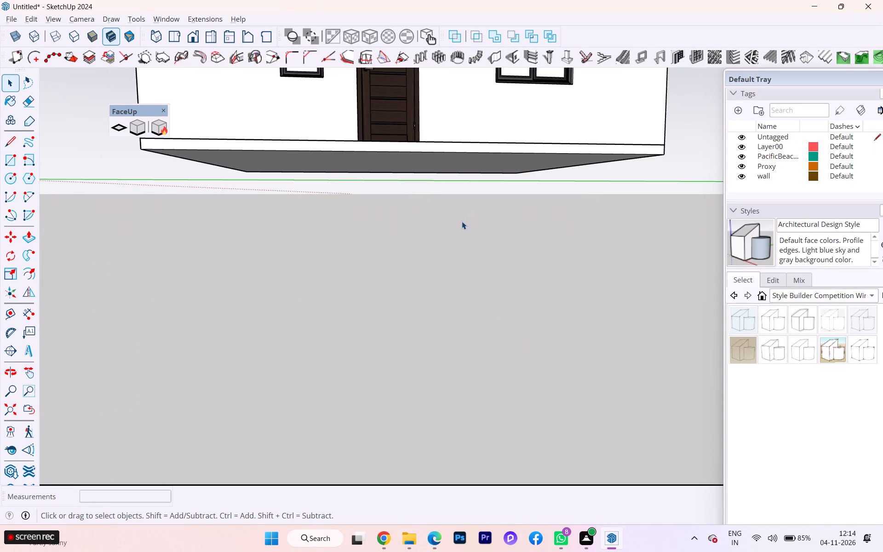
scroll(461, 239, down, 3)
scroll(465, 300, down, 1)
middle_drag(464, 305, 430, 416)
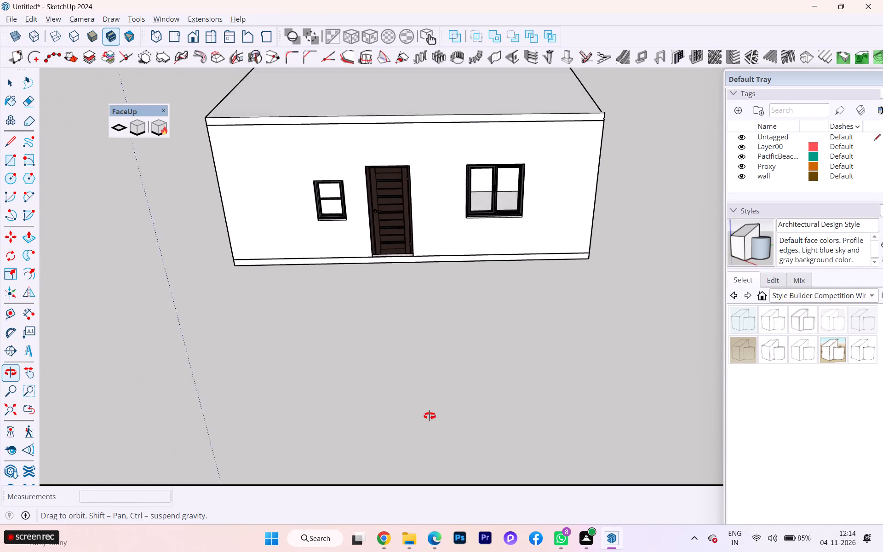
middle_drag(430, 416, 378, 390)
middle_click(378, 390)
scroll(387, 381, down, 3)
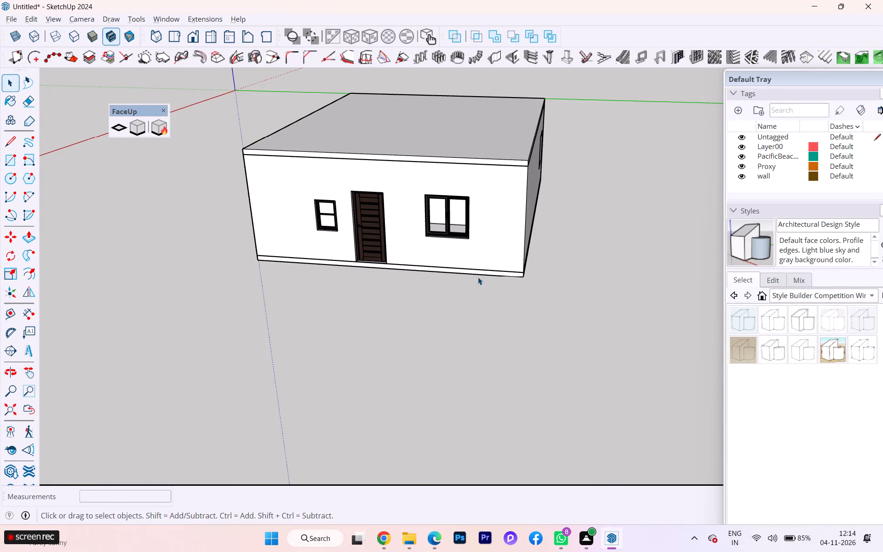
scroll(509, 167, up, 5)
scroll(437, 213, down, 2)
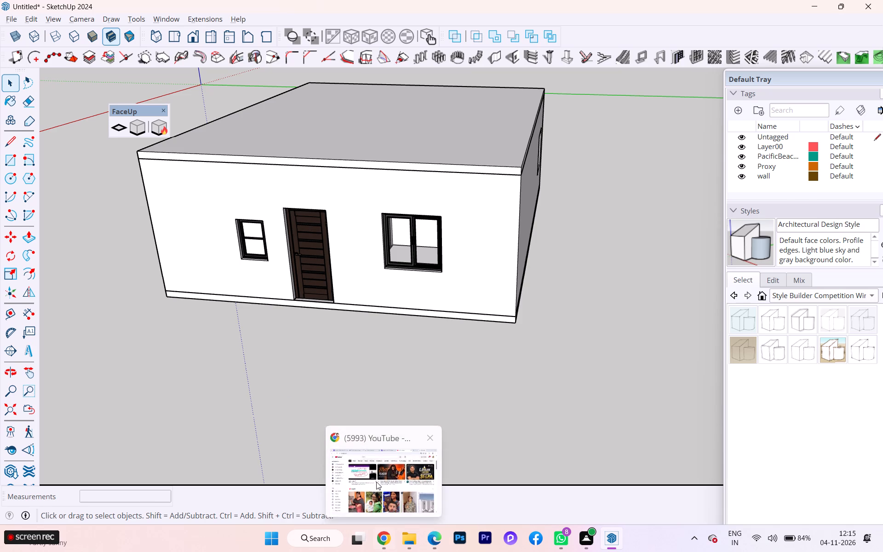
Switch to the YouTube page open in Chrome.
click(376, 482)
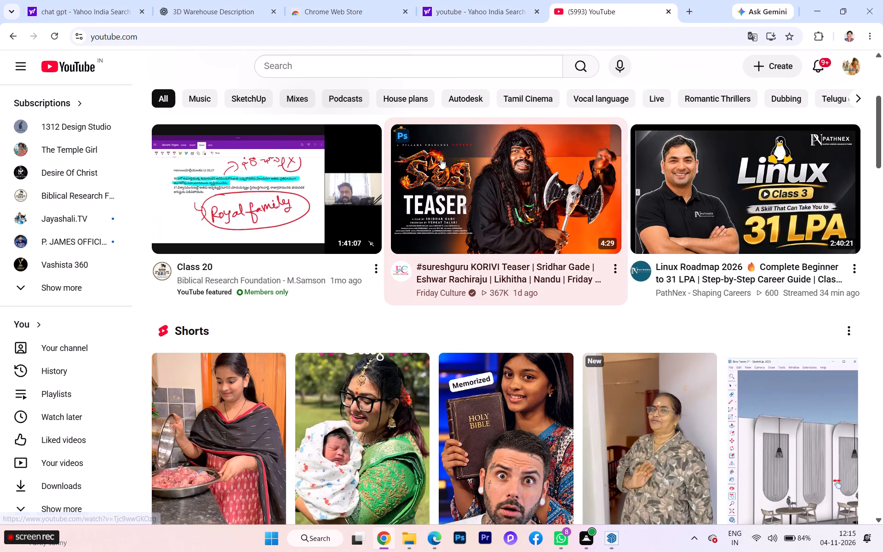
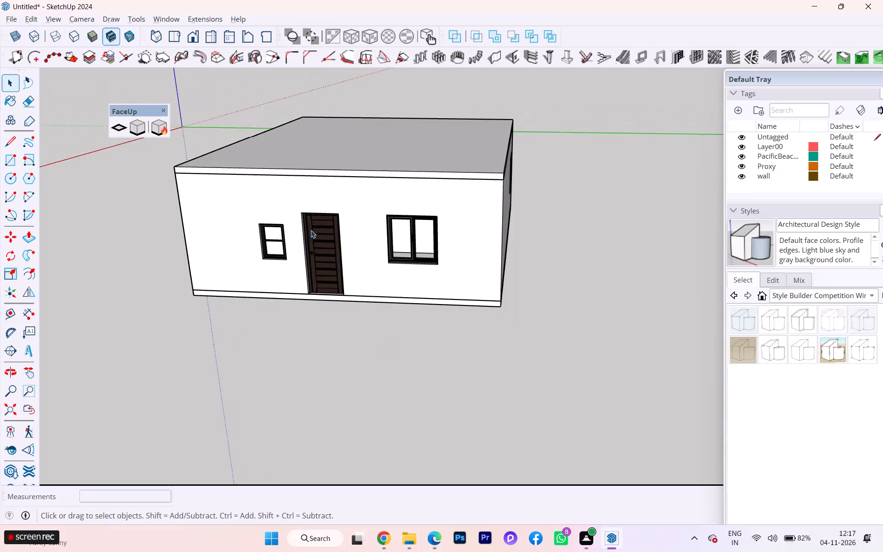
Search the 3D Warehouse for "cleanup" in place of the previous door search.
scroll(315, 208, up, 4)
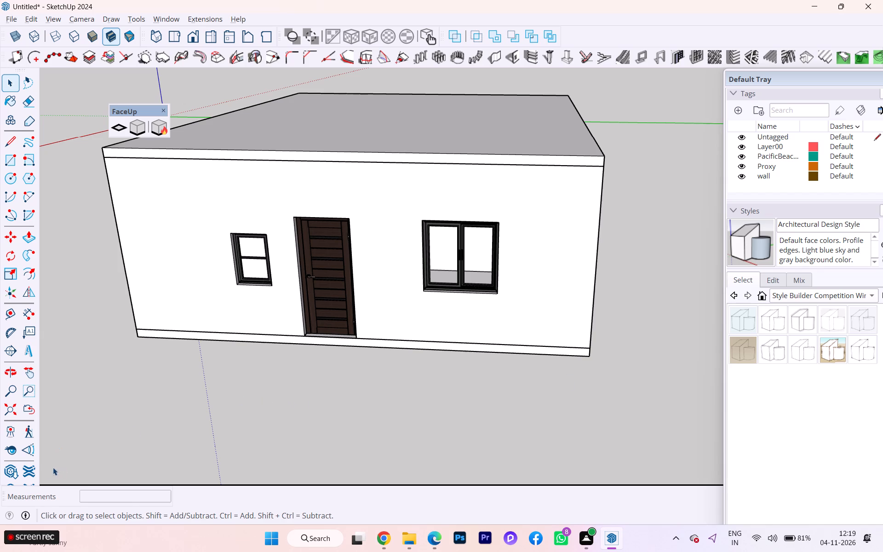
click(12, 467)
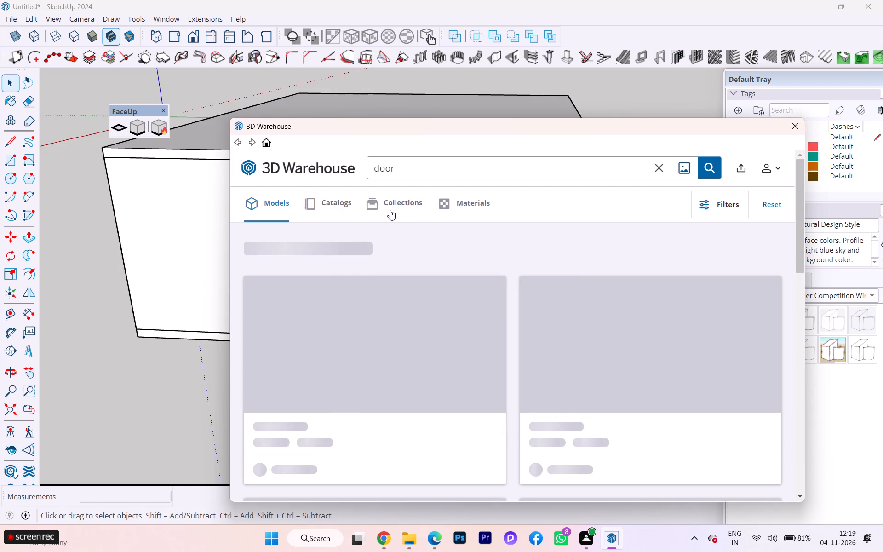
click(412, 172)
click(665, 173)
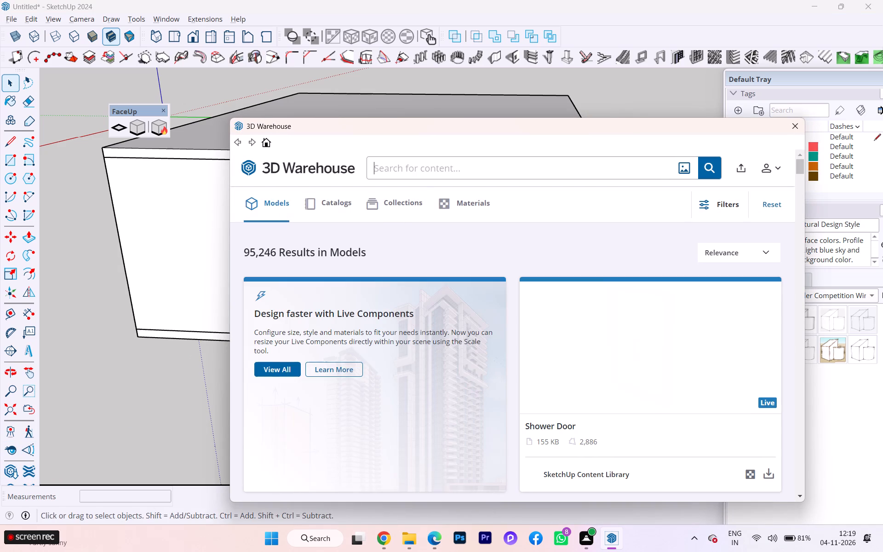
text(cleanup)
key(Return)
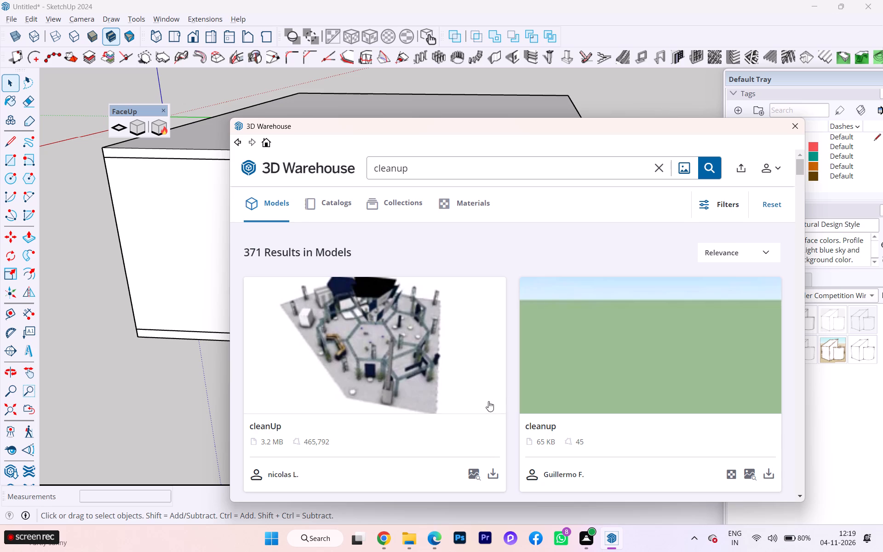
Look through the 3D Warehouse "cleanup" results for a suitable item.
scroll(460, 408, down, 1)
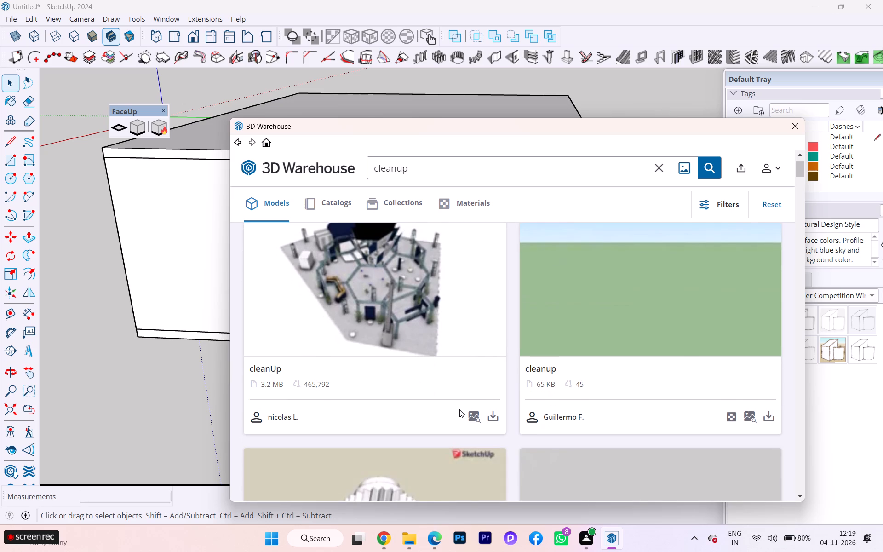
scroll(459, 409, down, 3)
scroll(459, 410, up, 2)
scroll(459, 410, down, 2)
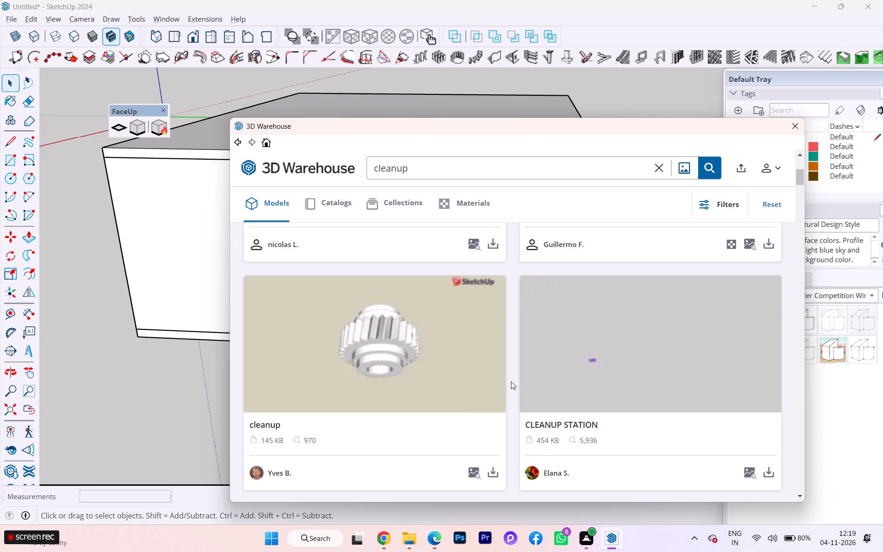
scroll(494, 255, up, 2)
scroll(494, 255, down, 1)
scroll(494, 255, up, 2)
scroll(470, 278, down, 1)
scroll(470, 278, up, 1)
scroll(470, 278, down, 1)
scroll(470, 278, up, 2)
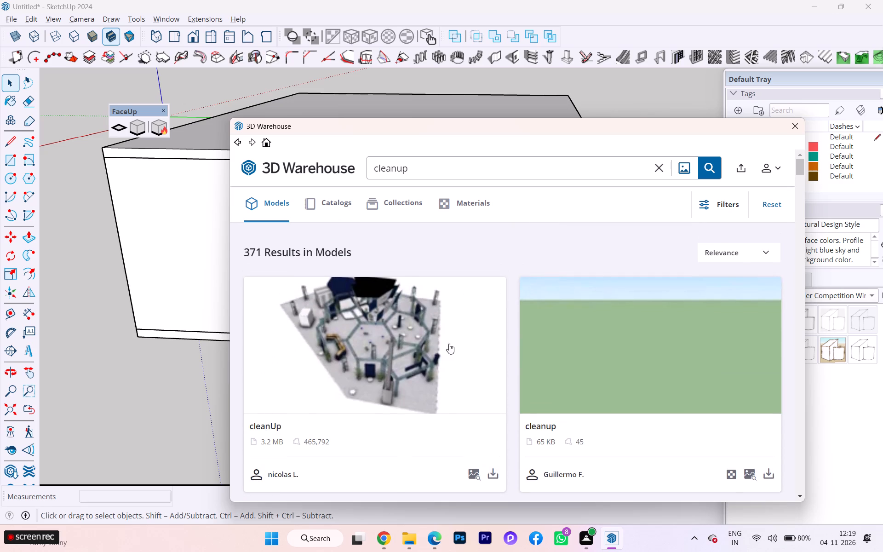
Download the first "cleanUp" result from the 3D Warehouse directly into the open model.
click(488, 477)
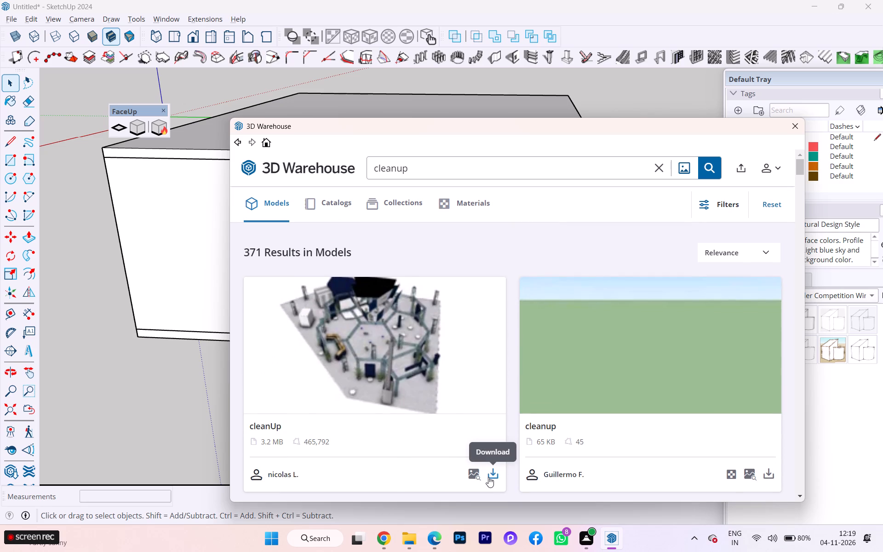
click(478, 327)
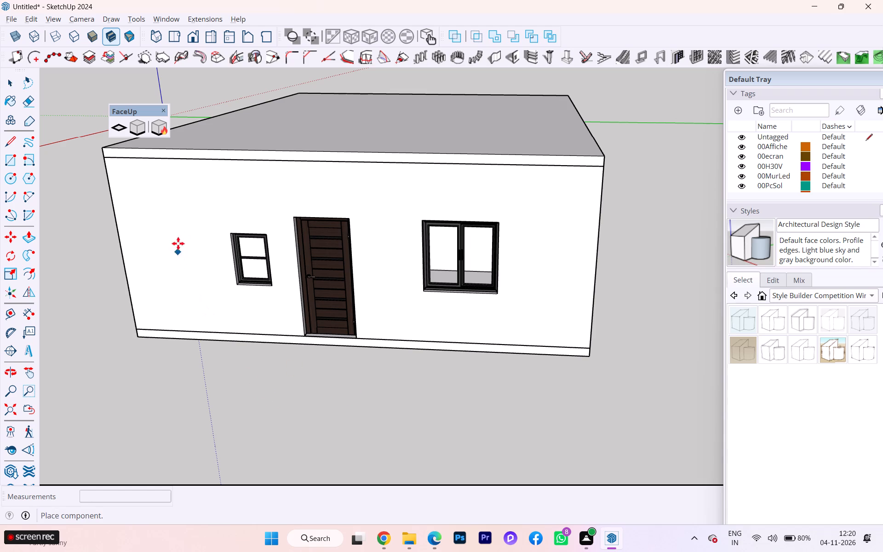
Check the available extension commands and the Extension Manager for a cleanup tool.
click(207, 19)
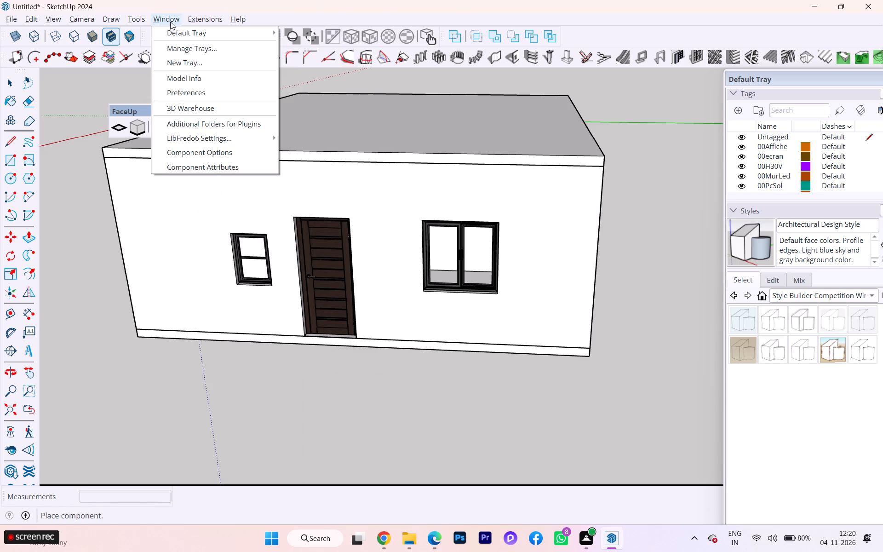
double_click(200, 20)
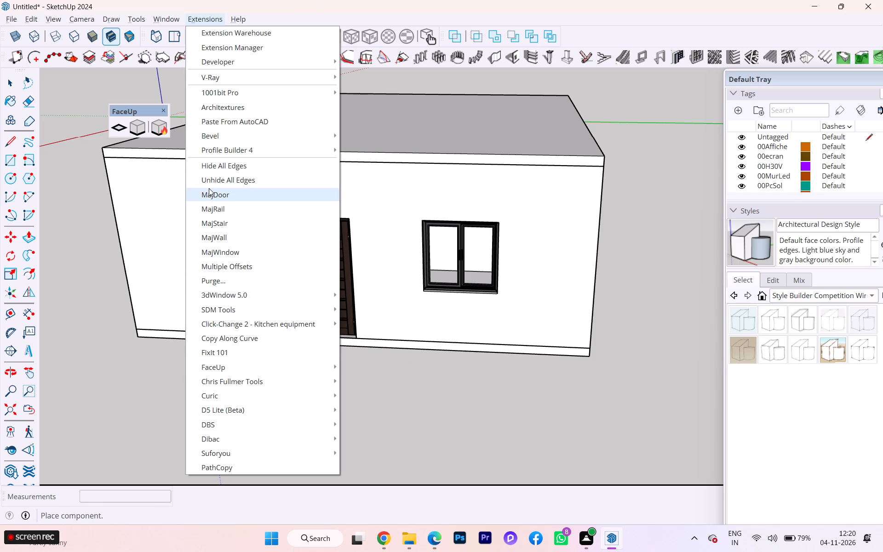
scroll(269, 397, down, 3)
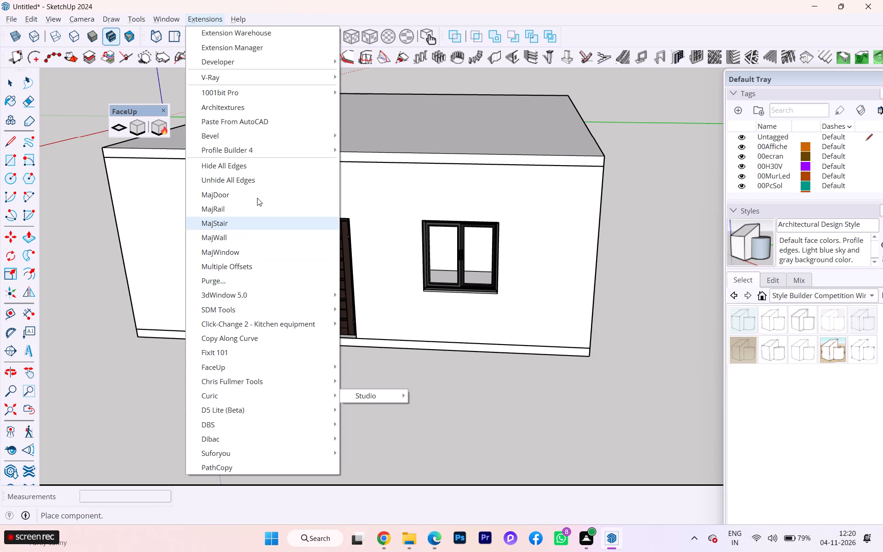
scroll(244, 129, up, 2)
click(250, 41)
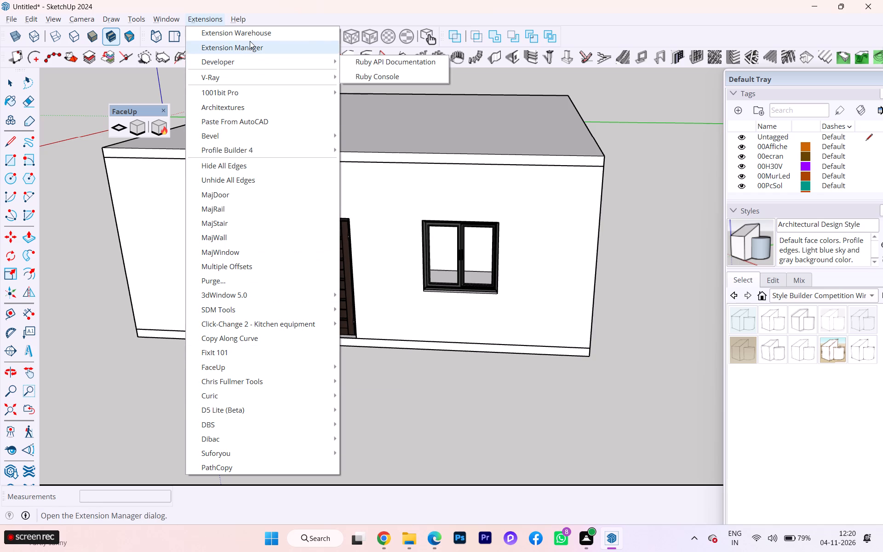
click(722, 69)
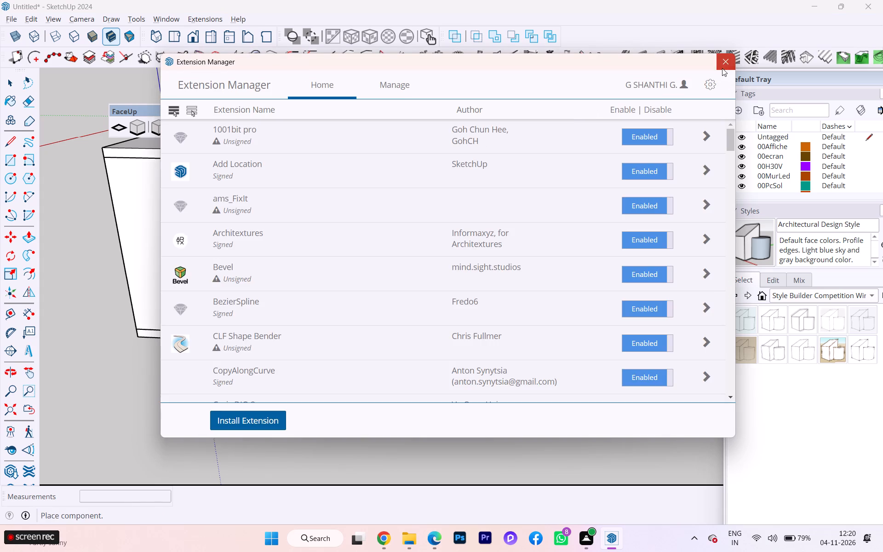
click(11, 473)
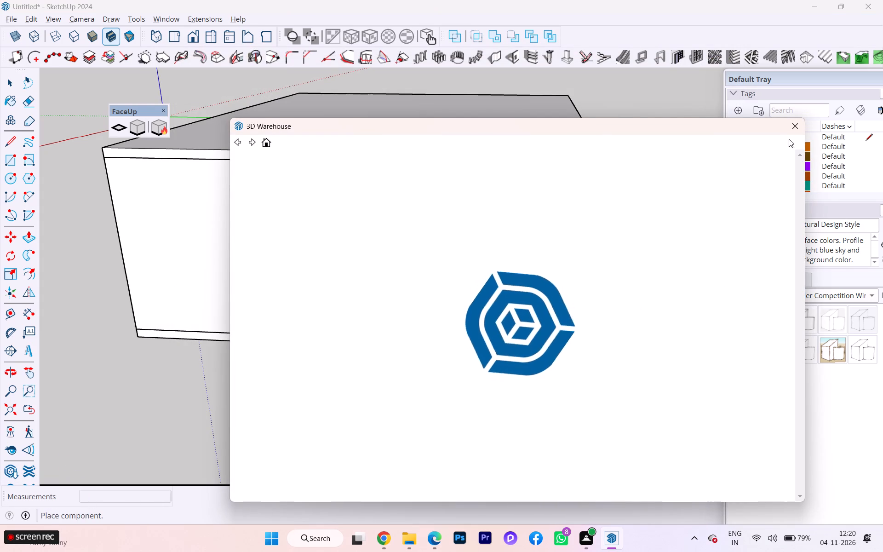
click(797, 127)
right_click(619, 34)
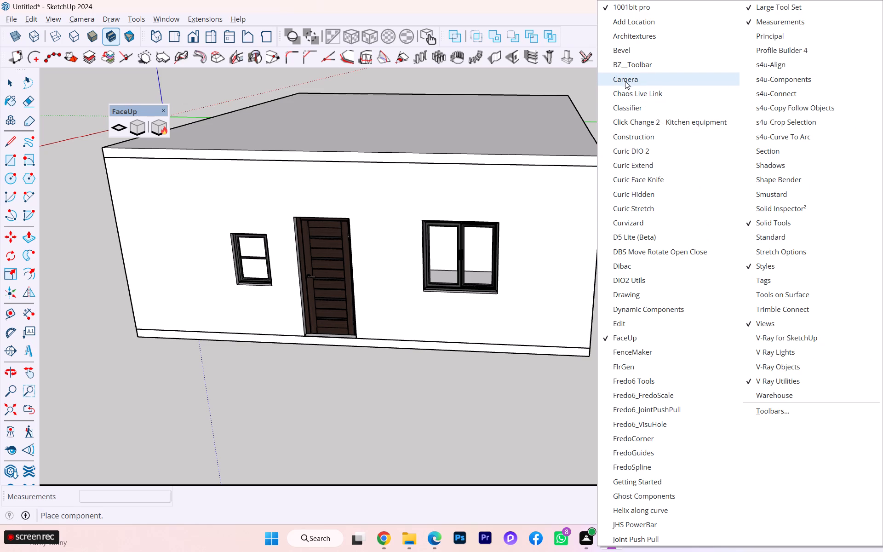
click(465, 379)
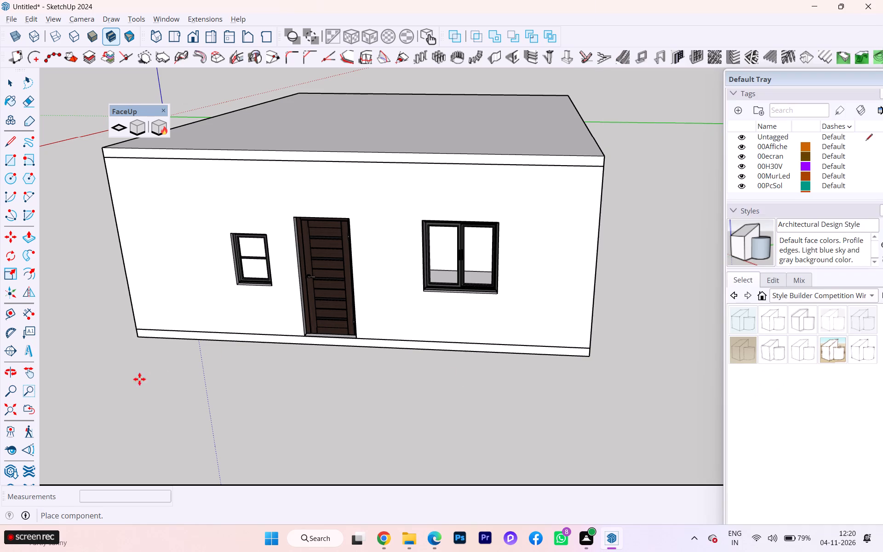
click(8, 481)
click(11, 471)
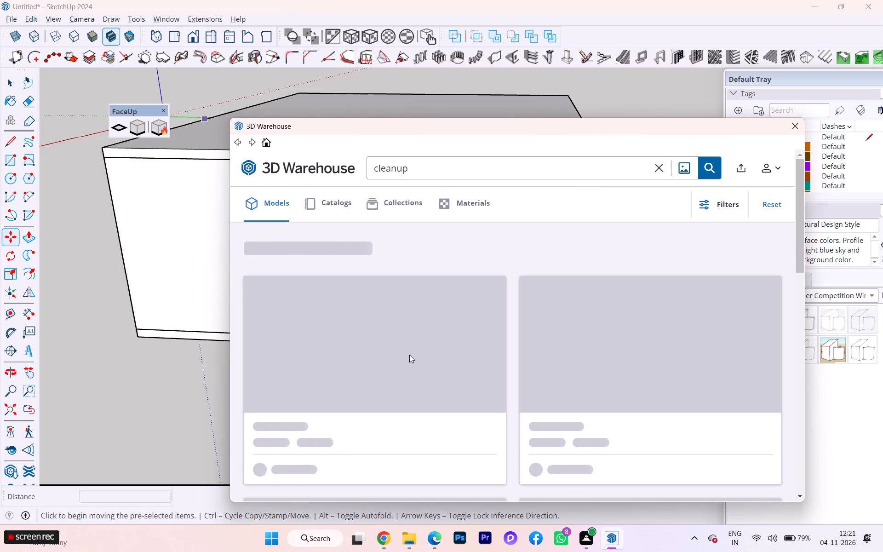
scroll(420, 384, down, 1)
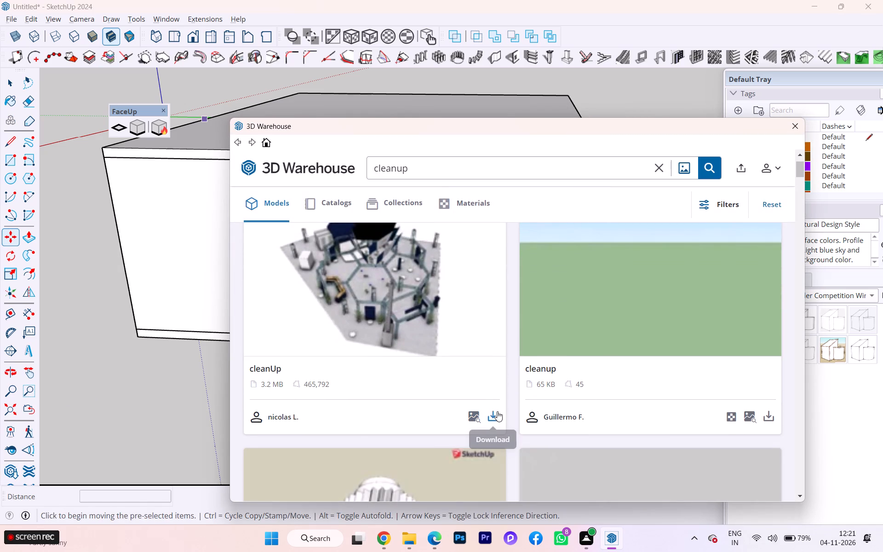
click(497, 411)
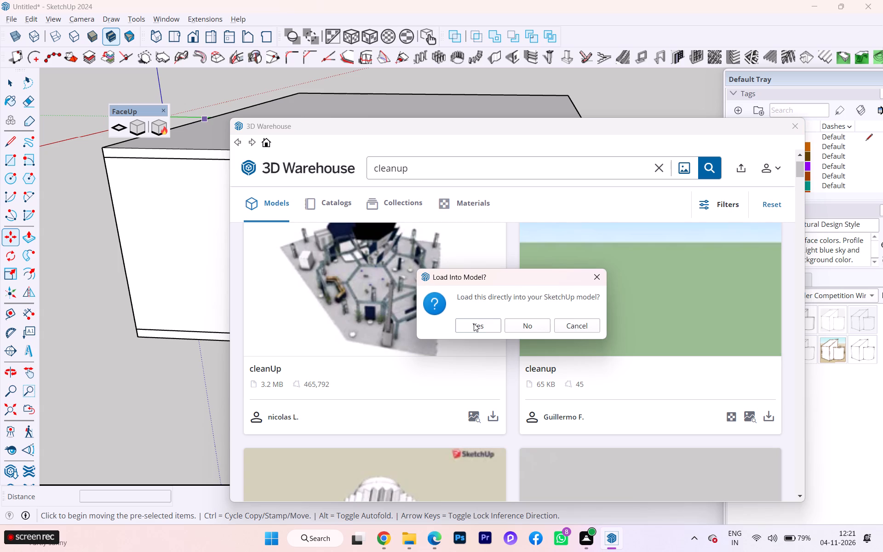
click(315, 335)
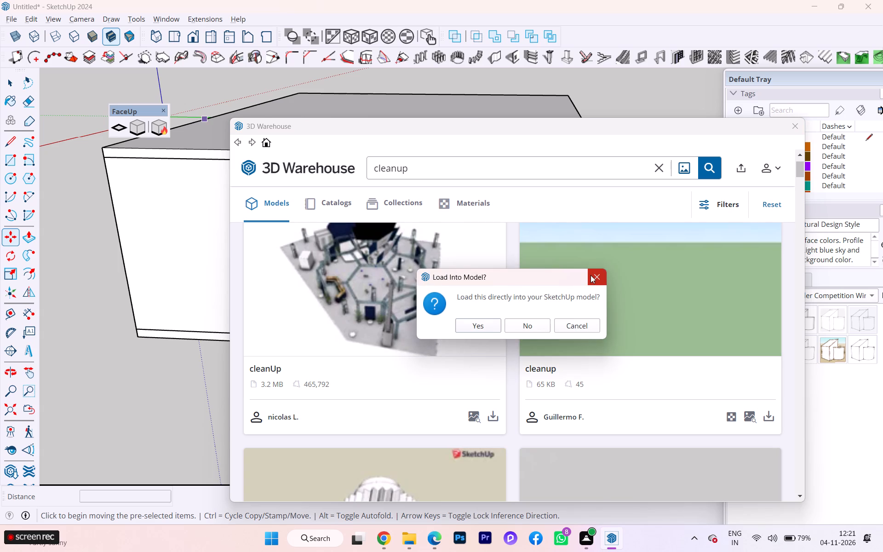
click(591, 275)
Recheck the "cleanup" results and search the 3D Warehouse for "cleanup extension".
scroll(340, 313, down, 2)
scroll(350, 308, up, 3)
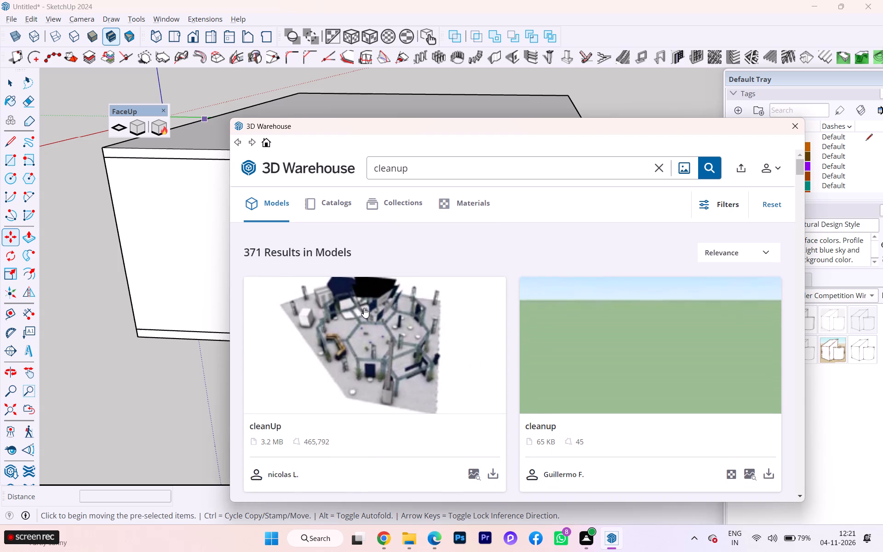
scroll(367, 310, down, 2)
scroll(368, 311, up, 1)
scroll(373, 315, down, 3)
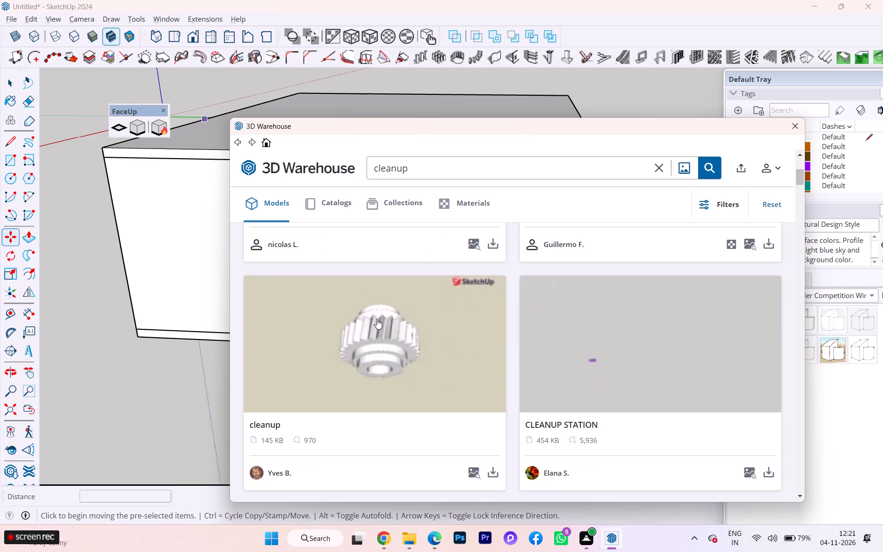
click(422, 167)
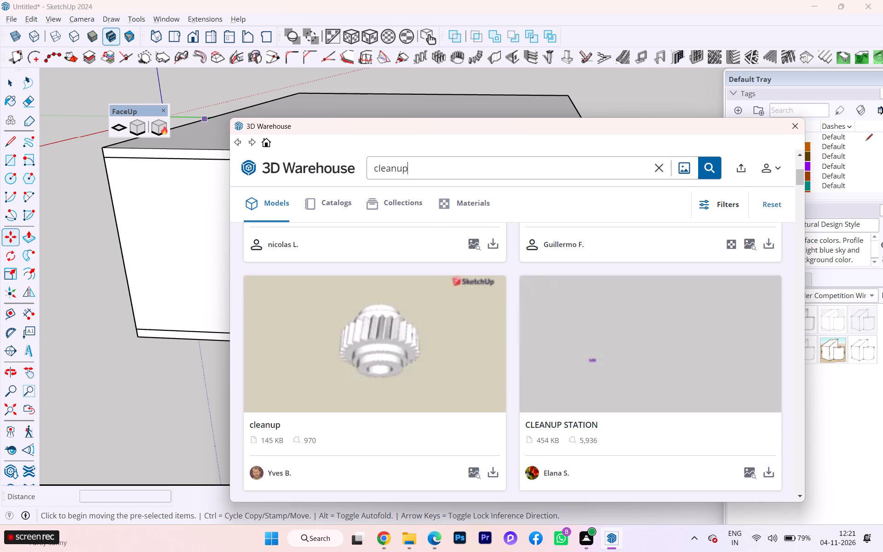
click(422, 167)
key(space)
text(ex)
key(t)
key(e)
key(n)
text(si)
key(o)
key(n)
key(Return)
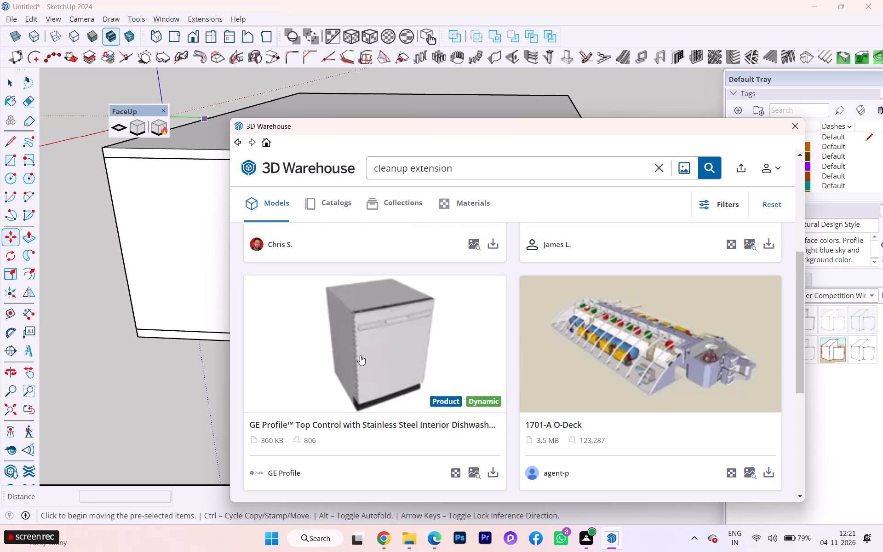
Look through the "cleanup extension" results, clear the search and close the 3D Warehouse.
scroll(360, 355, down, 1)
scroll(360, 355, up, 1)
scroll(360, 355, down, 3)
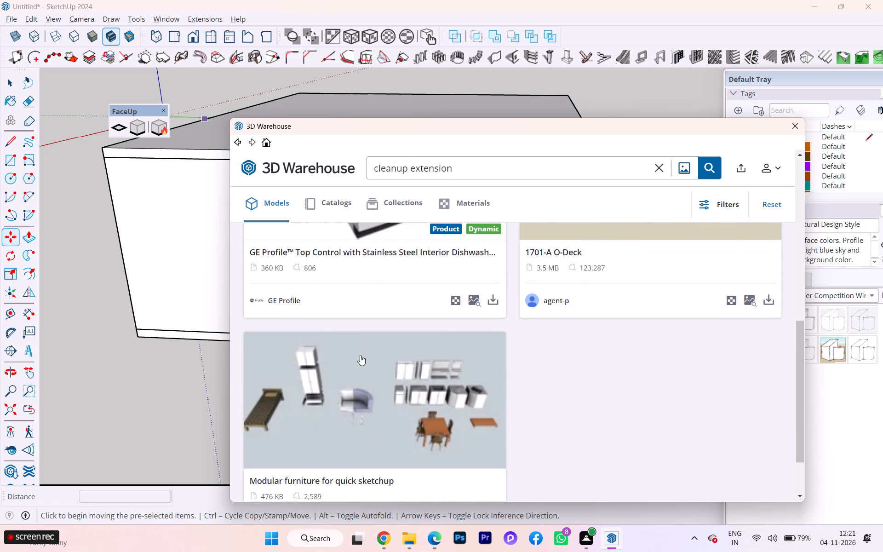
scroll(360, 355, down, 3)
scroll(360, 355, up, 3)
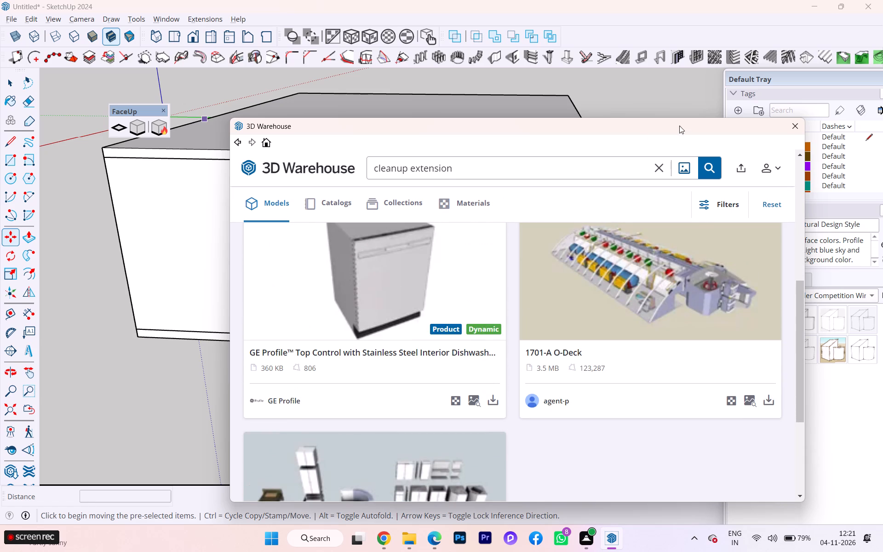
click(659, 172)
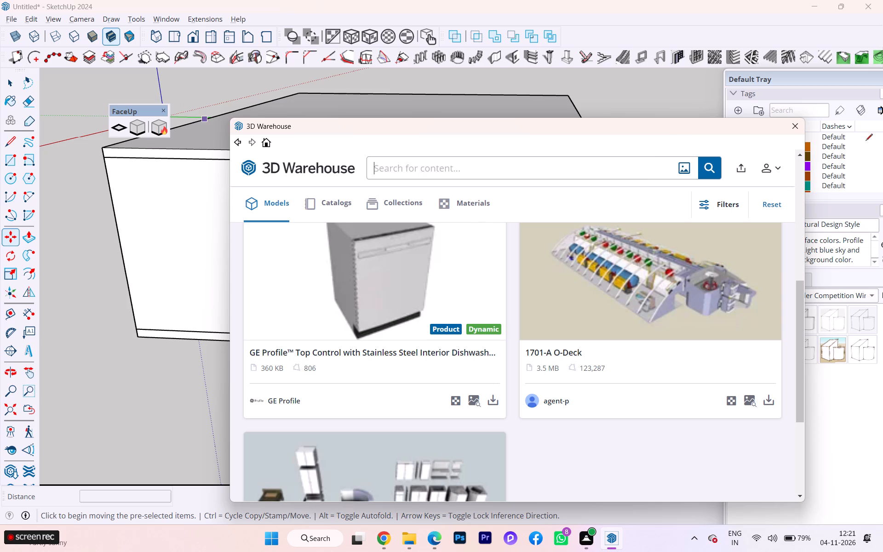
click(795, 123)
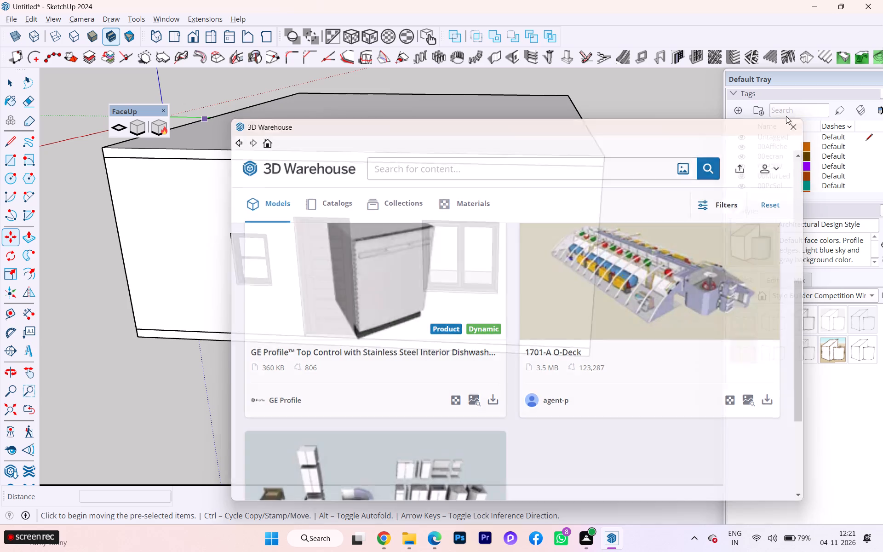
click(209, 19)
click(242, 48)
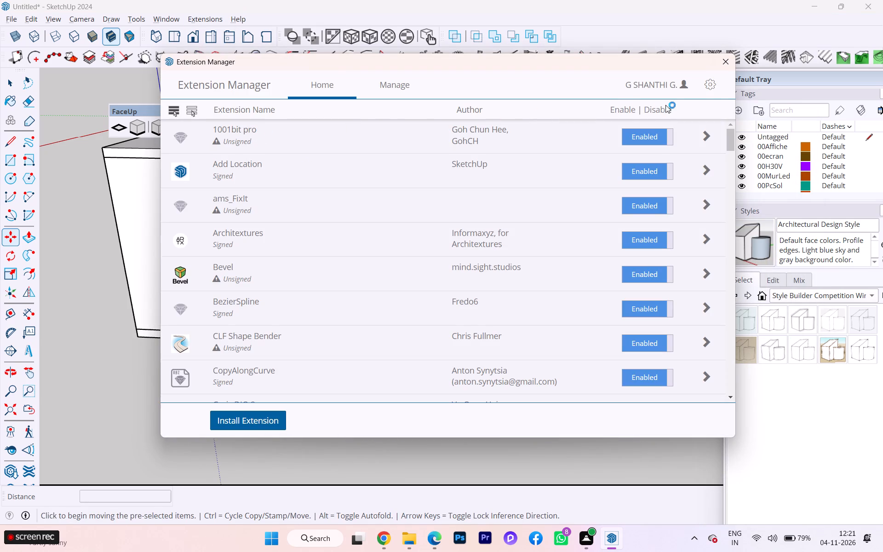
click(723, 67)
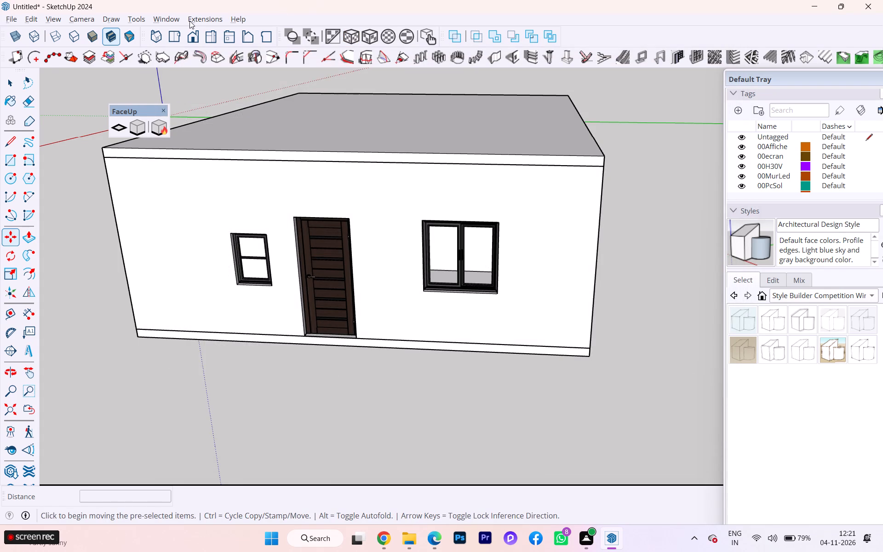
Open the Extension Warehouse and search all categories for "cleanup".
click(189, 21)
click(223, 32)
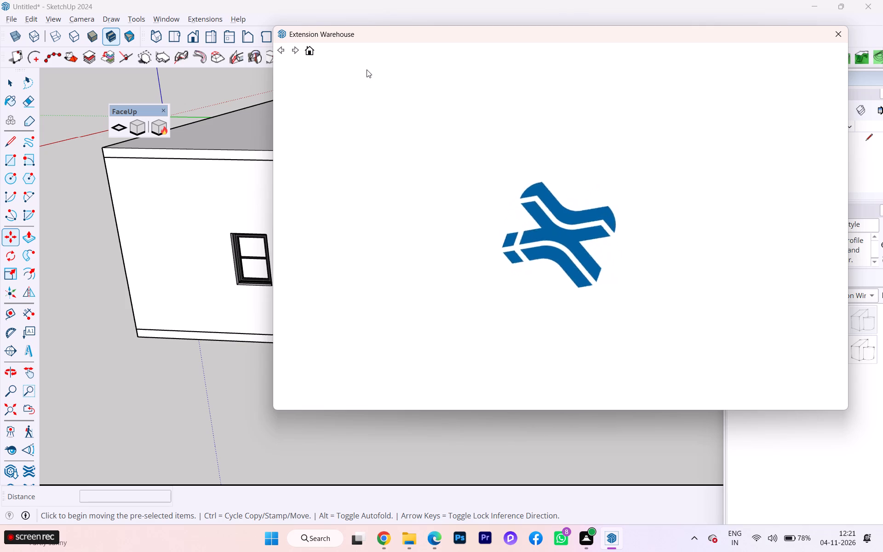
click(395, 365)
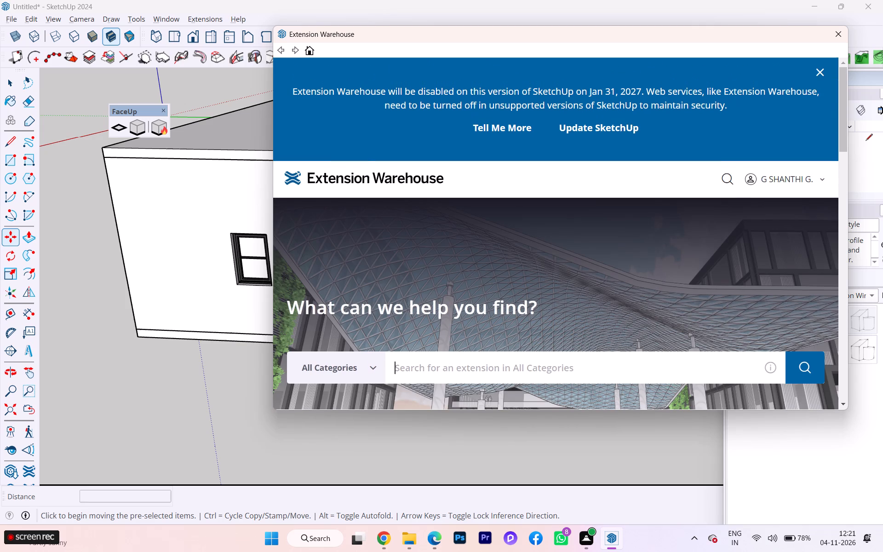
key(c)
text(lean)
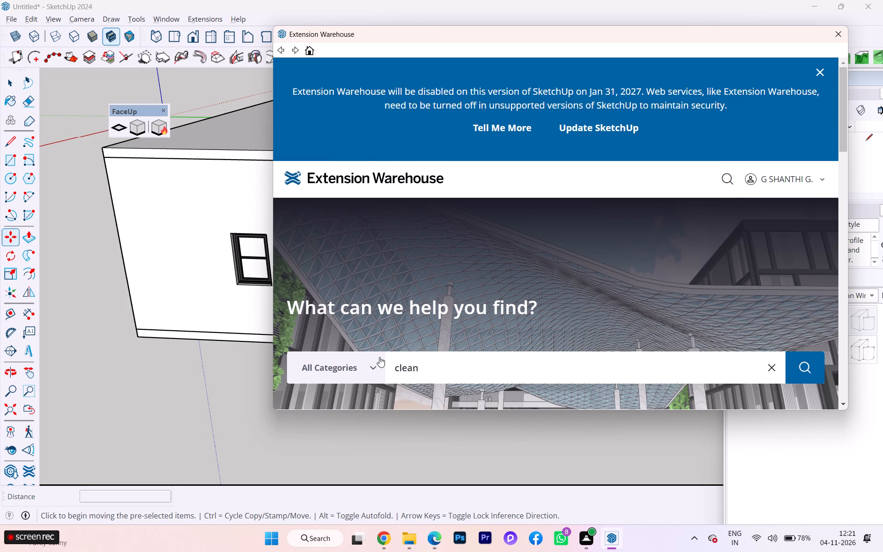
key(u)
key(p)
key(Return)
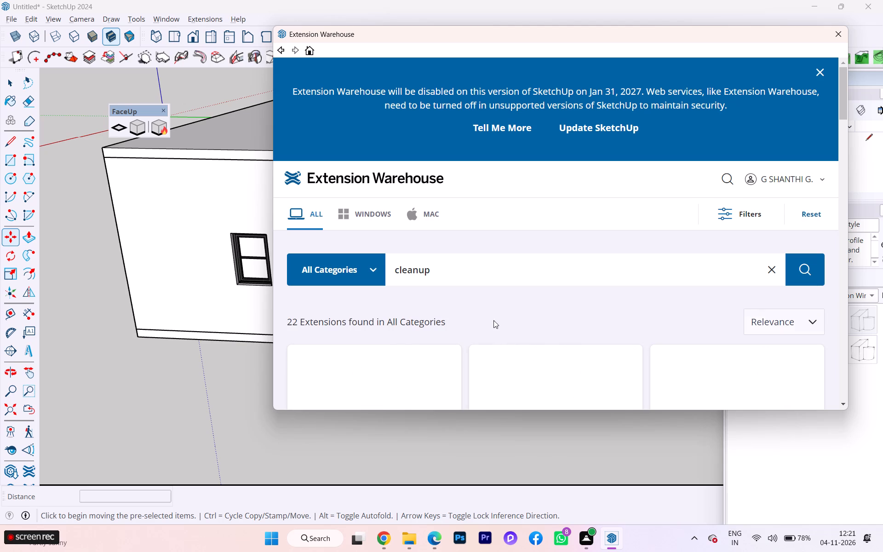
Install the free CleanUp³ extension from the results, allow its file access, and dismiss the TT_Lib² notice.
scroll(508, 246, down, 2)
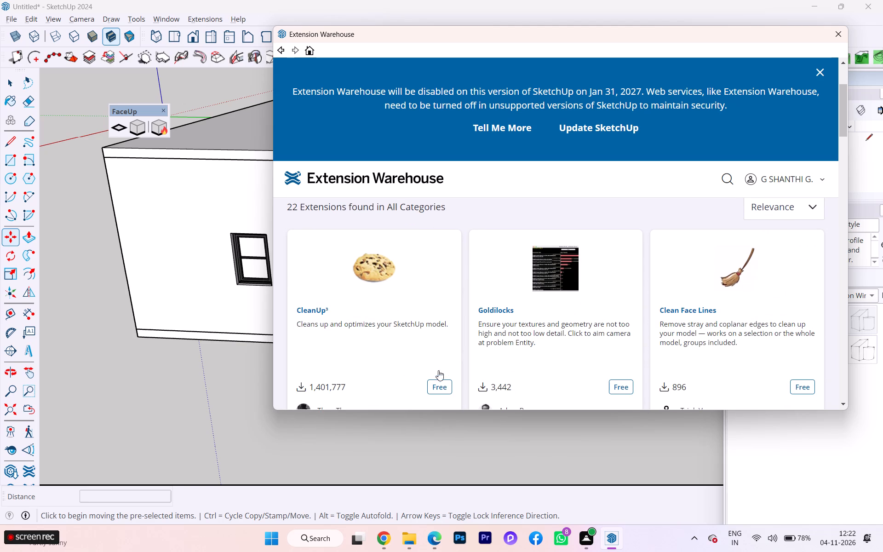
click(408, 305)
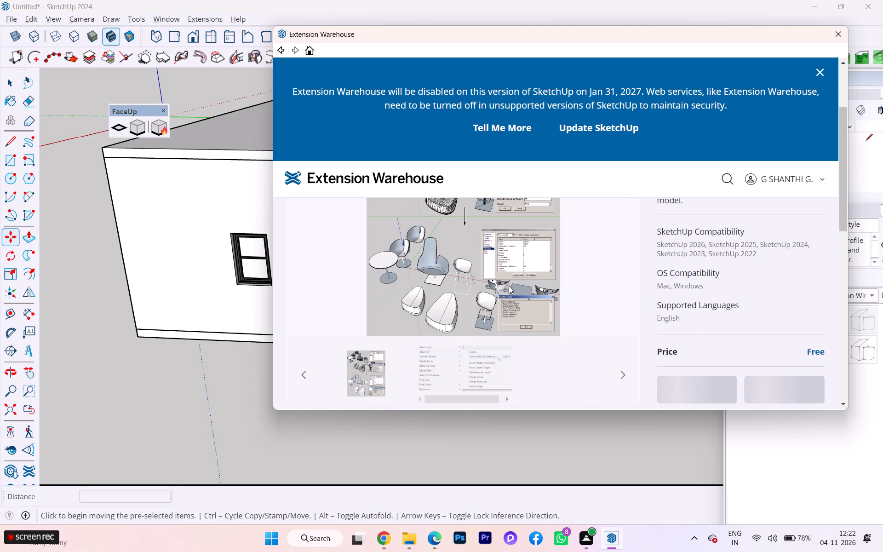
scroll(686, 303, down, 2)
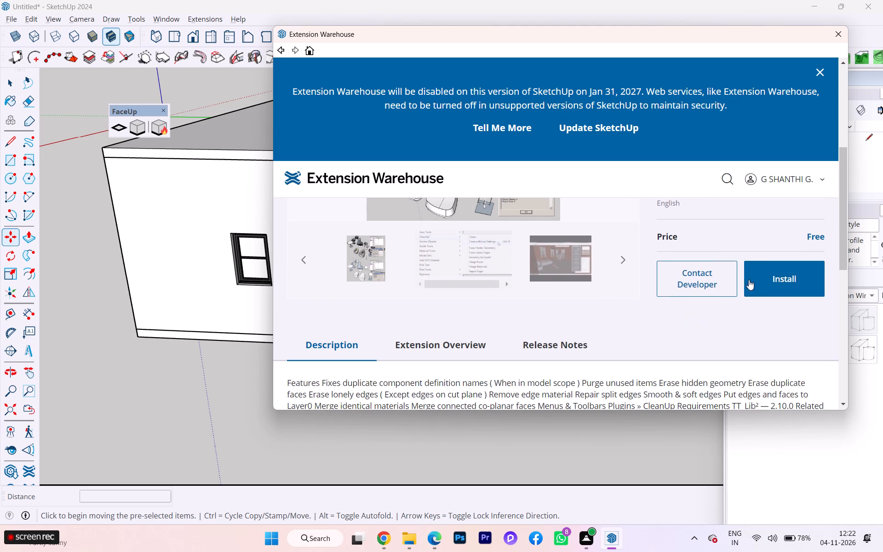
click(805, 273)
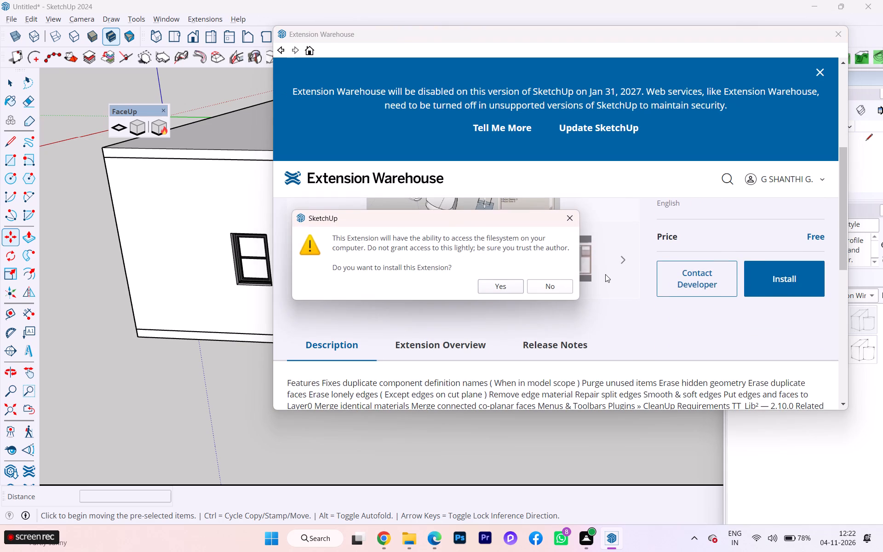
click(501, 290)
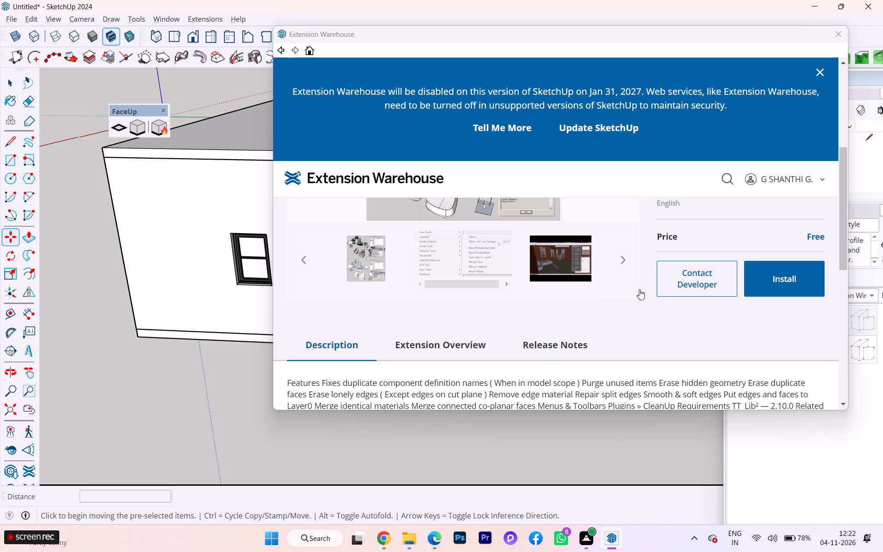
click(557, 276)
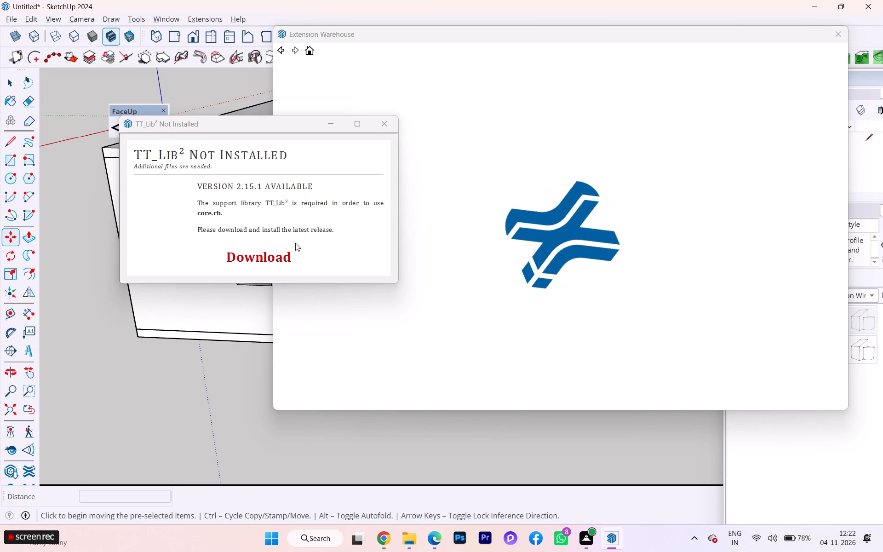
scroll(295, 243, down, 2)
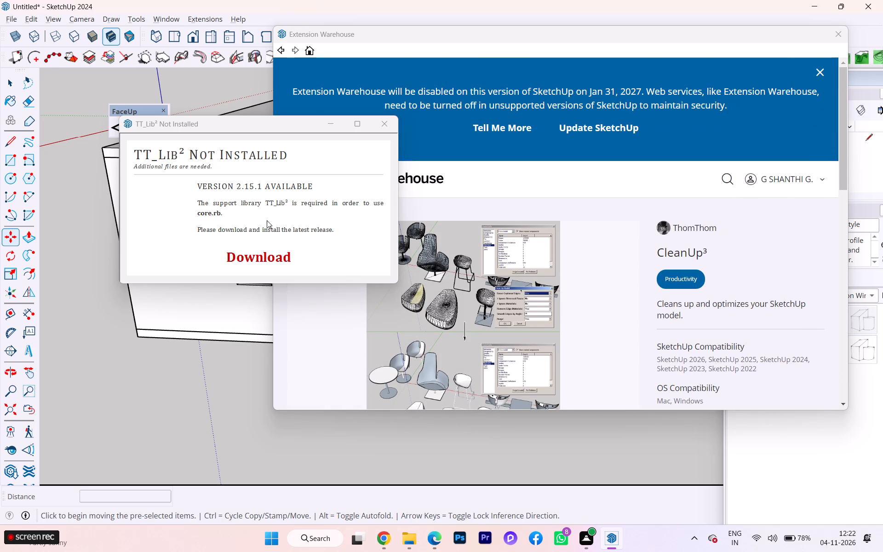
click(379, 126)
Look through the CleanUp³ page for its preview images, compatibility details and description.
scroll(476, 225, down, 2)
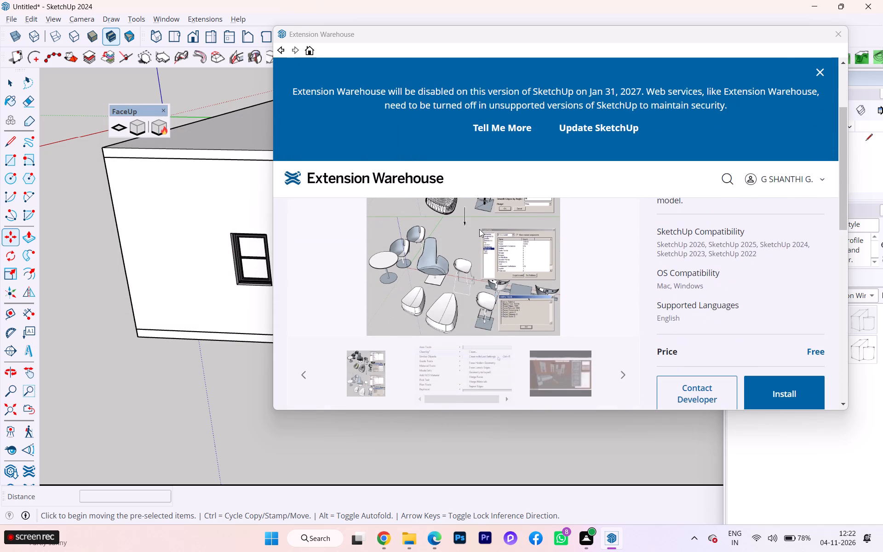
scroll(479, 229, down, 2)
scroll(479, 229, up, 1)
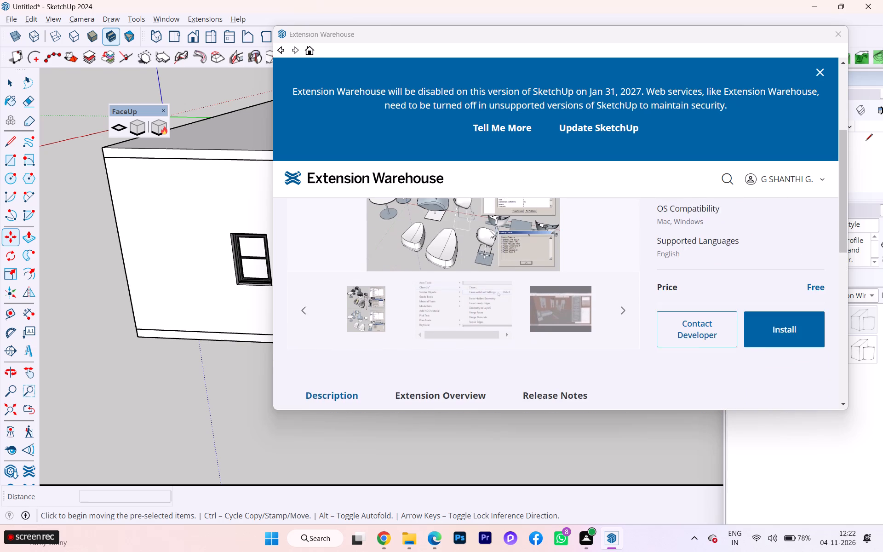
scroll(506, 236, down, 4)
scroll(763, 228, up, 2)
scroll(724, 233, up, 3)
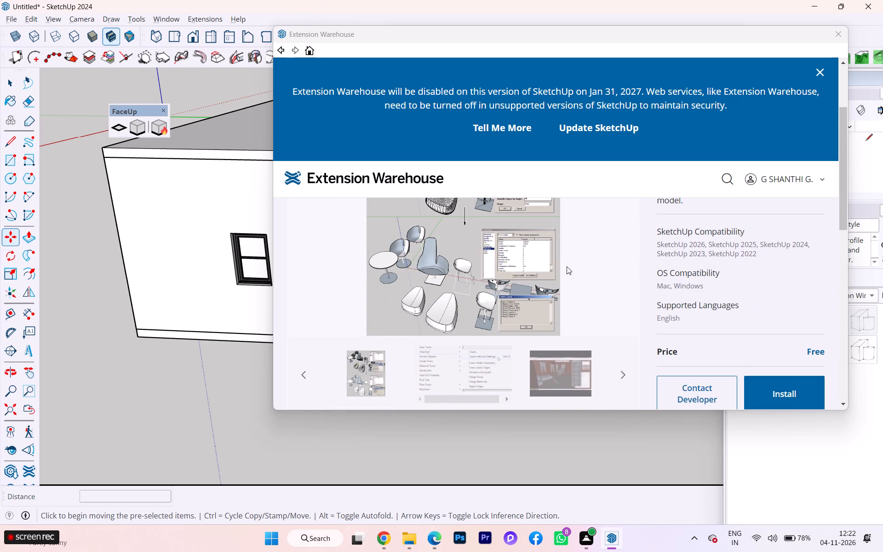
scroll(567, 266, up, 2)
scroll(567, 266, down, 1)
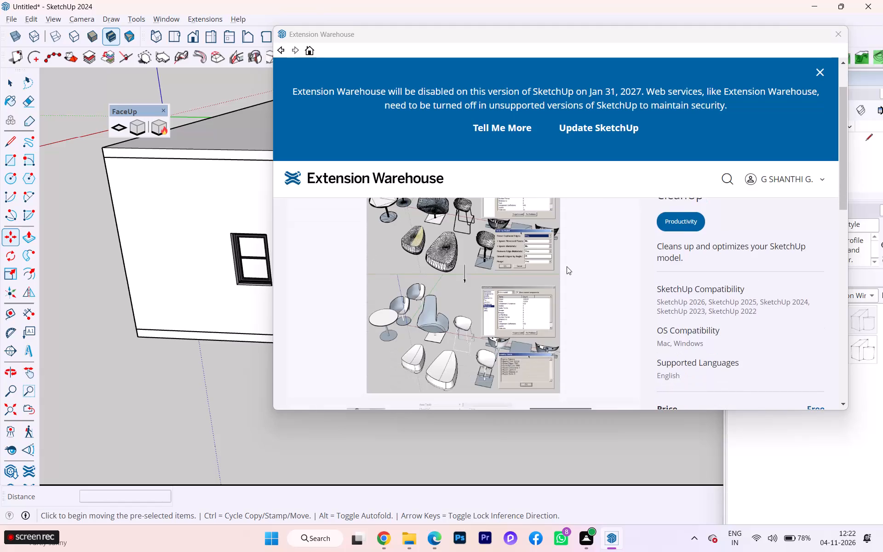
scroll(567, 266, up, 1)
scroll(567, 266, down, 3)
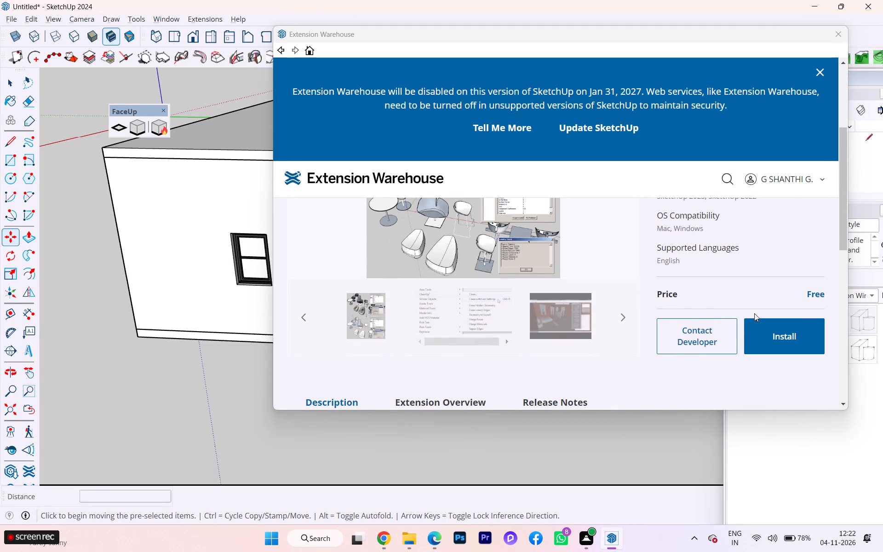
Install CleanUp³ again with file access allowed, and close the Extension Warehouse.
click(767, 339)
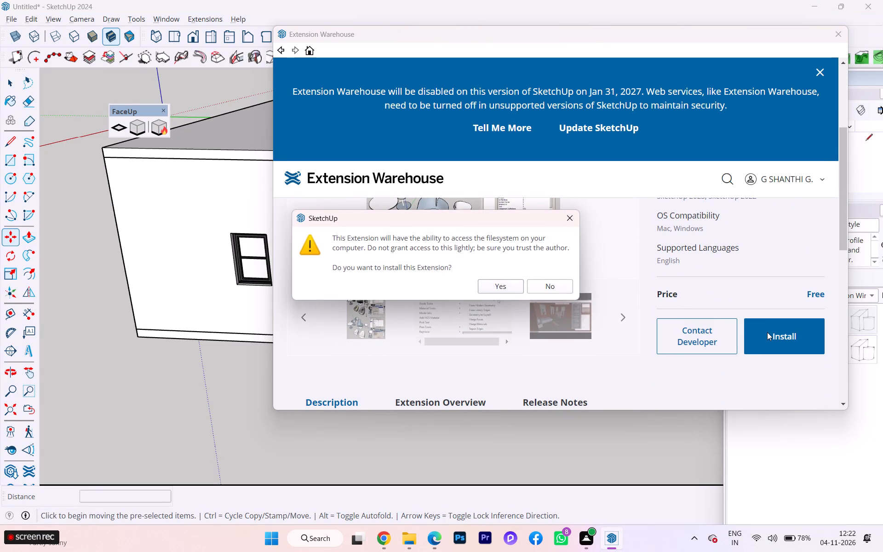
click(499, 291)
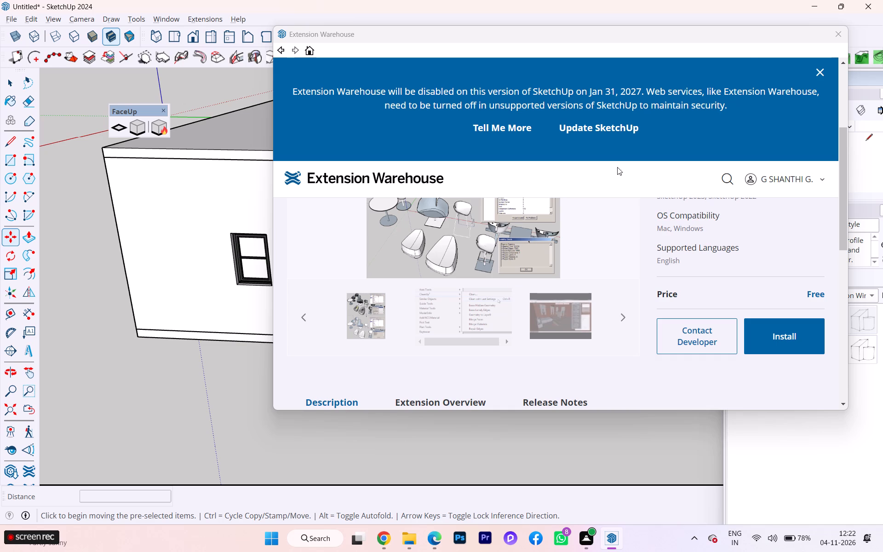
click(550, 271)
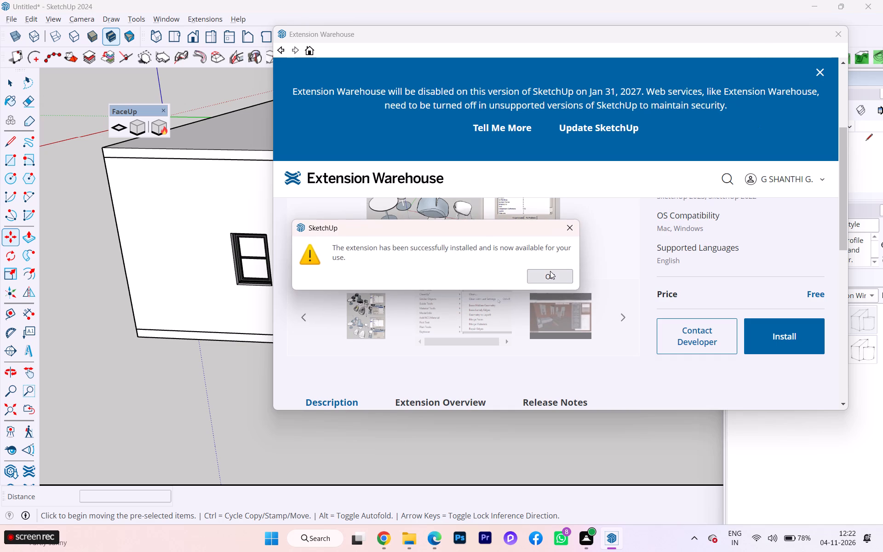
click(834, 35)
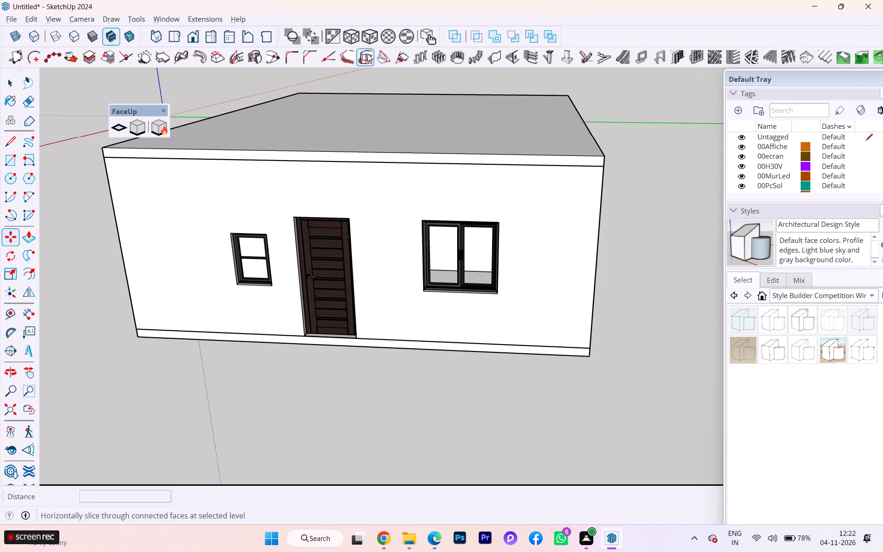
Check the available extension commands for CleanUp³, cancelling the accidental move and clearing the selection.
click(213, 18)
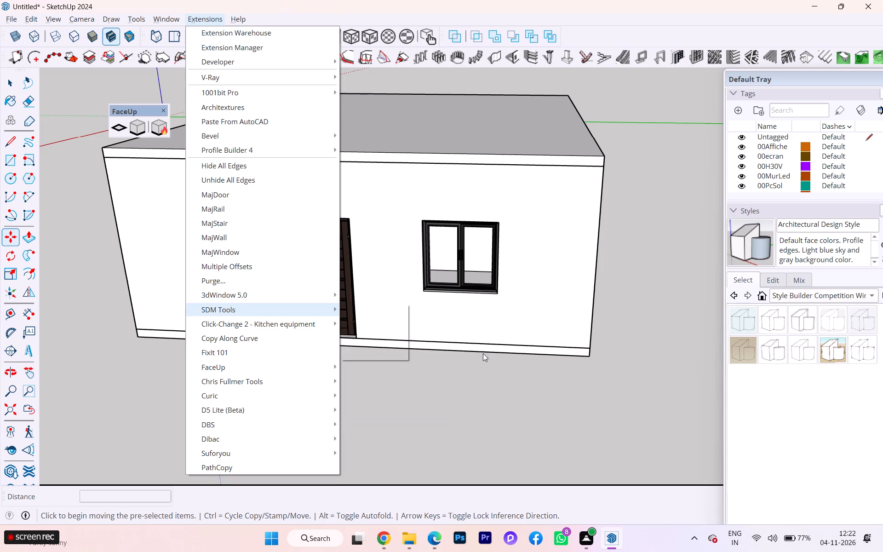
click(430, 391)
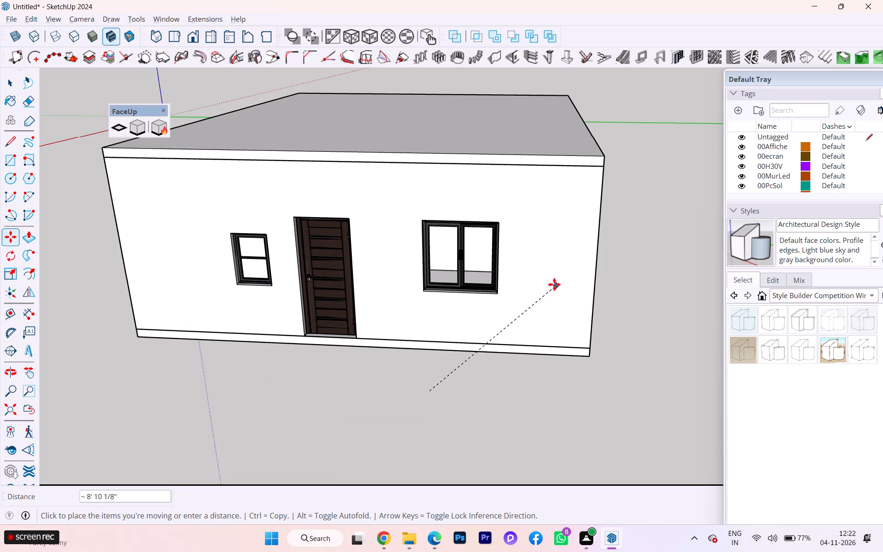
key(Escape)
key(Escape)
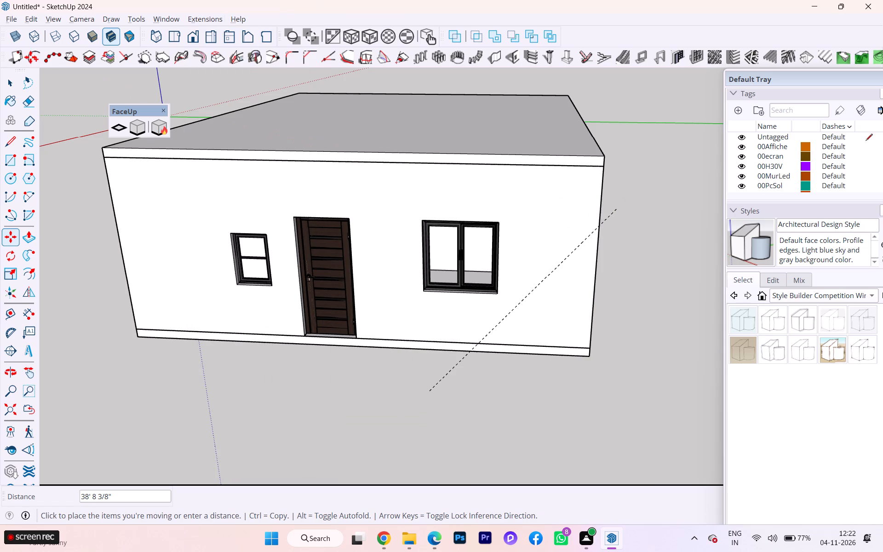
click(12, 79)
click(6, 86)
triple_click(52, 229)
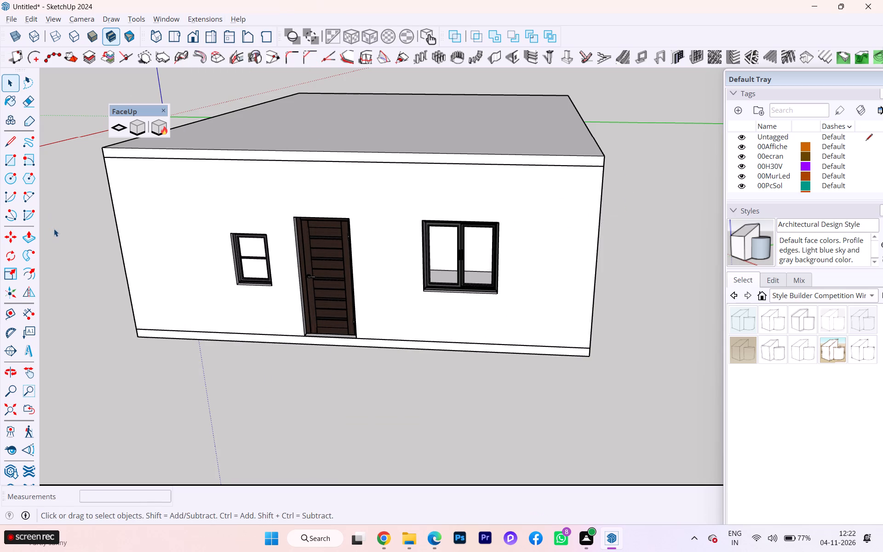
click(157, 21)
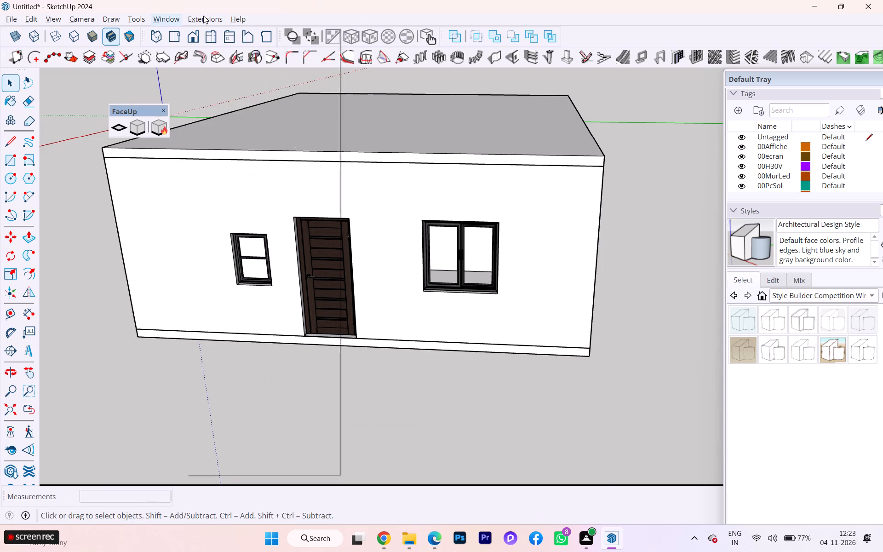
click(203, 16)
click(203, 16)
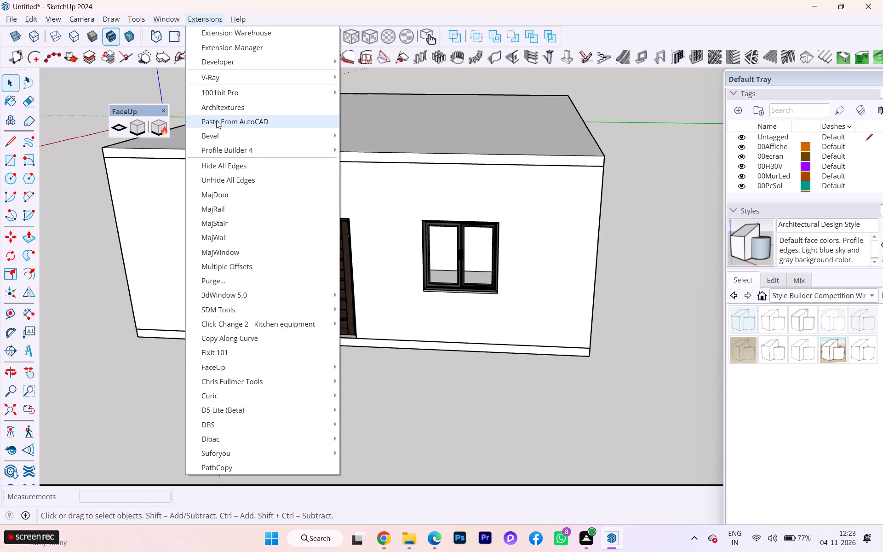
Check the list of available toolbars and the extension commands again for the CleanUp³ tool.
click(625, 33)
right_click(622, 34)
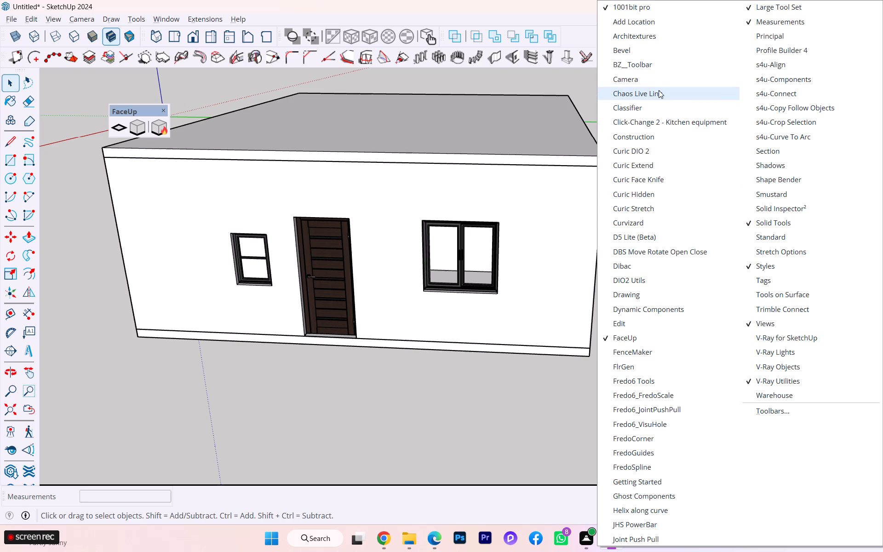
click(500, 370)
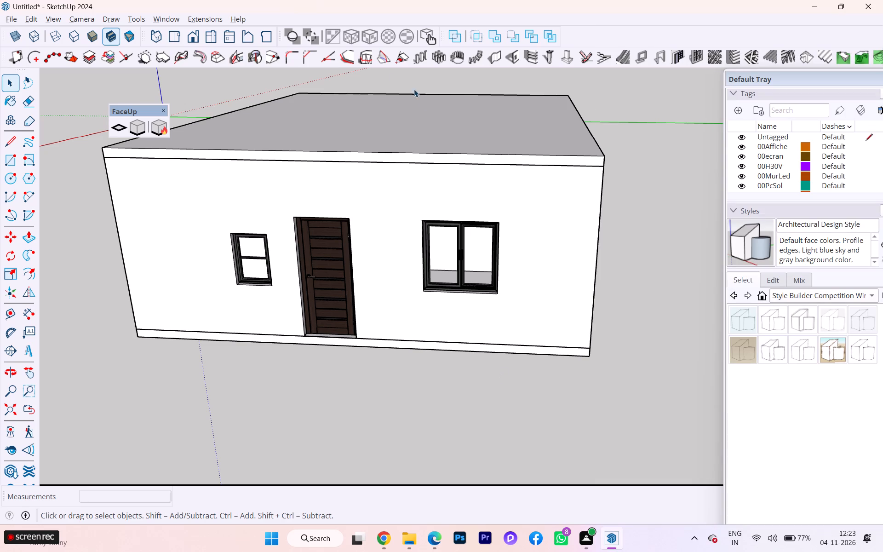
right_click(295, 15)
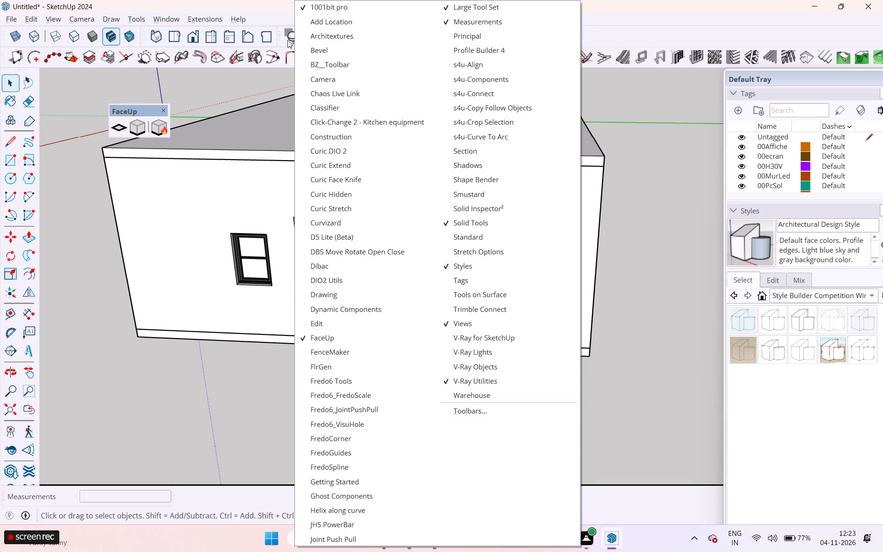
click(248, 22)
click(205, 21)
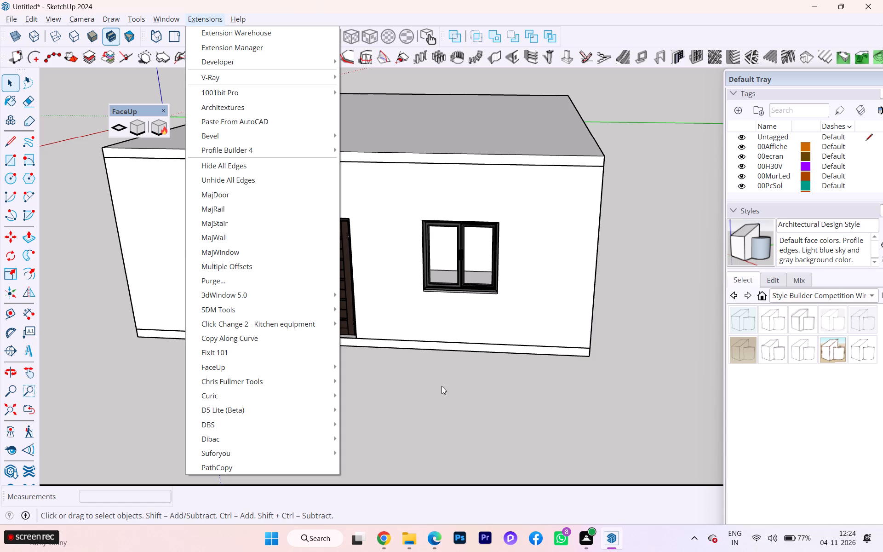
scroll(420, 289, down, 2)
click(421, 422)
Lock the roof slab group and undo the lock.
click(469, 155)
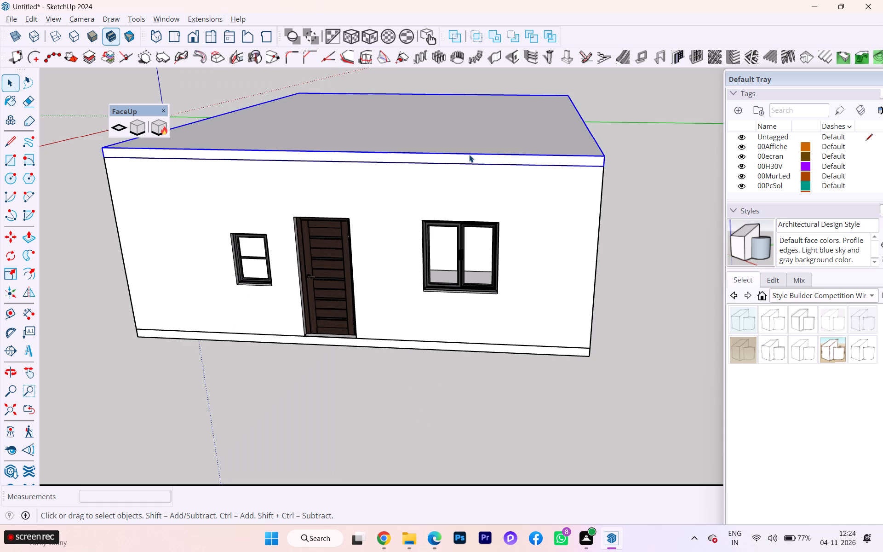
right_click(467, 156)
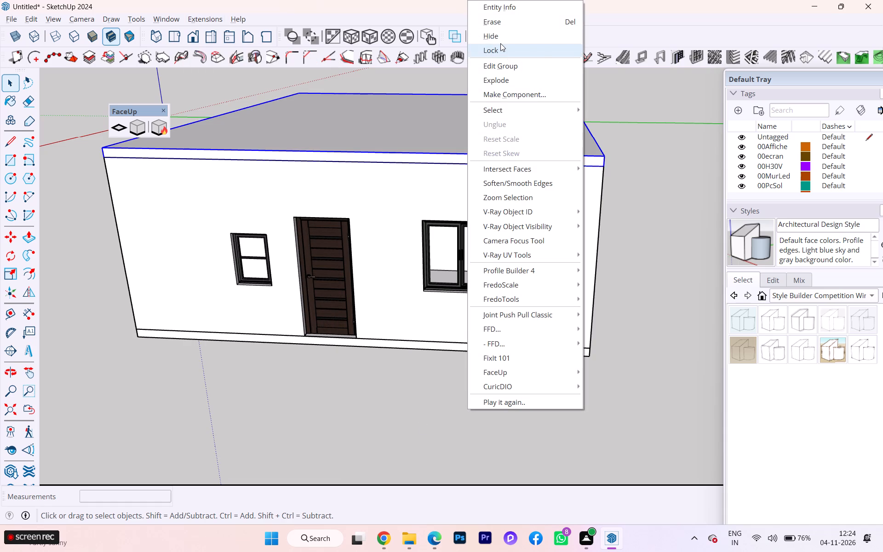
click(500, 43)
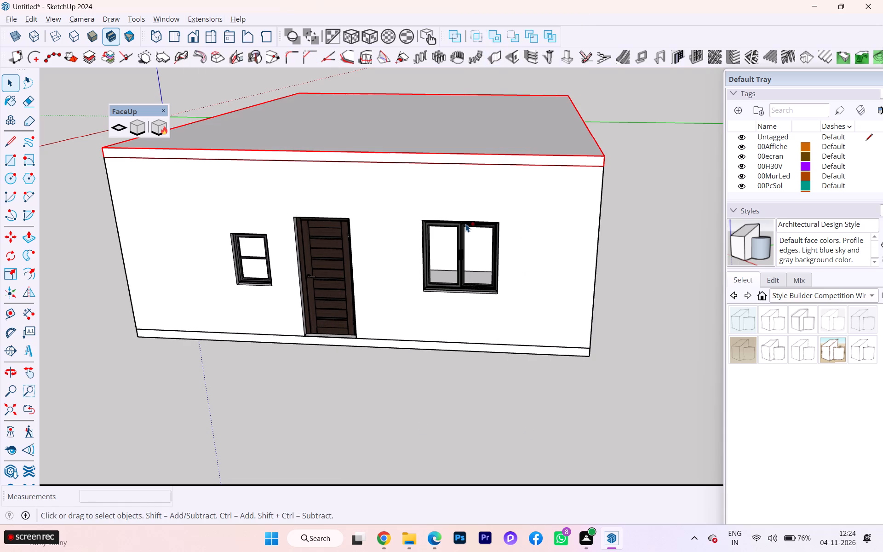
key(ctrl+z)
Hide the roof slab group on top of the house.
click(470, 144)
right_click(470, 144)
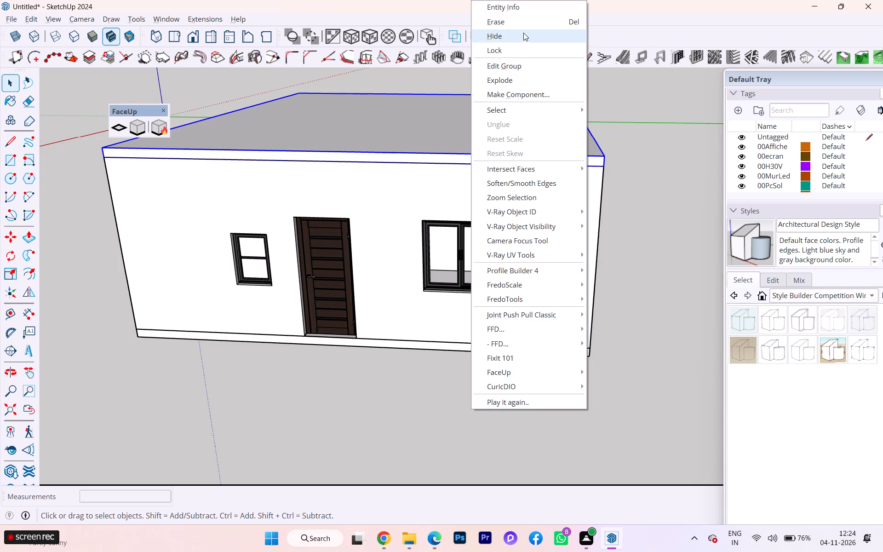
click(523, 33)
Hide the floor slab group at the base of the house.
click(470, 345)
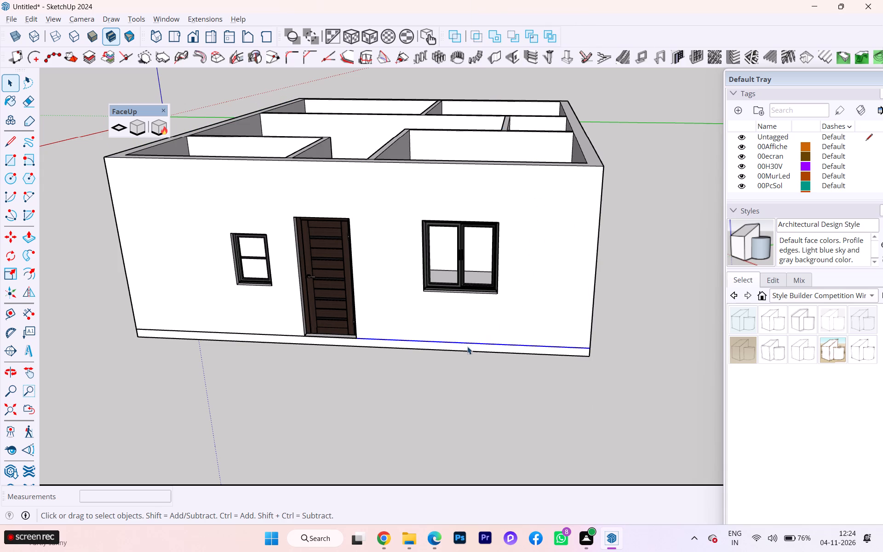
right_click(467, 346)
click(491, 34)
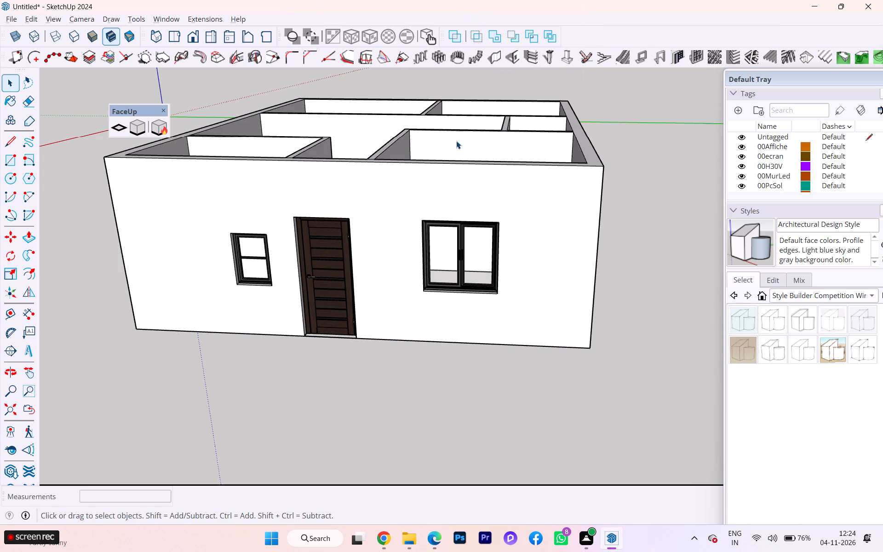
Select all the connected wall geometry of the house and make it a group.
double_click(459, 164)
click(459, 164)
right_click(459, 164)
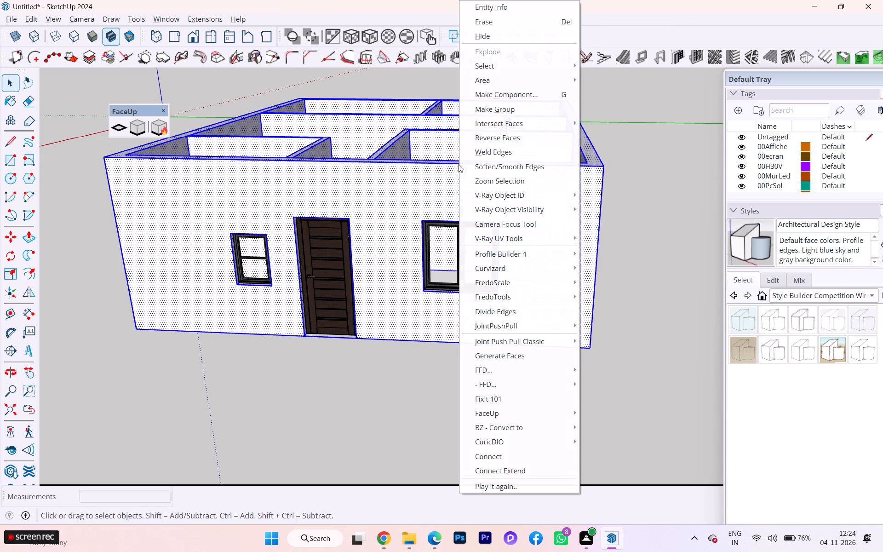
click(486, 106)
click(611, 210)
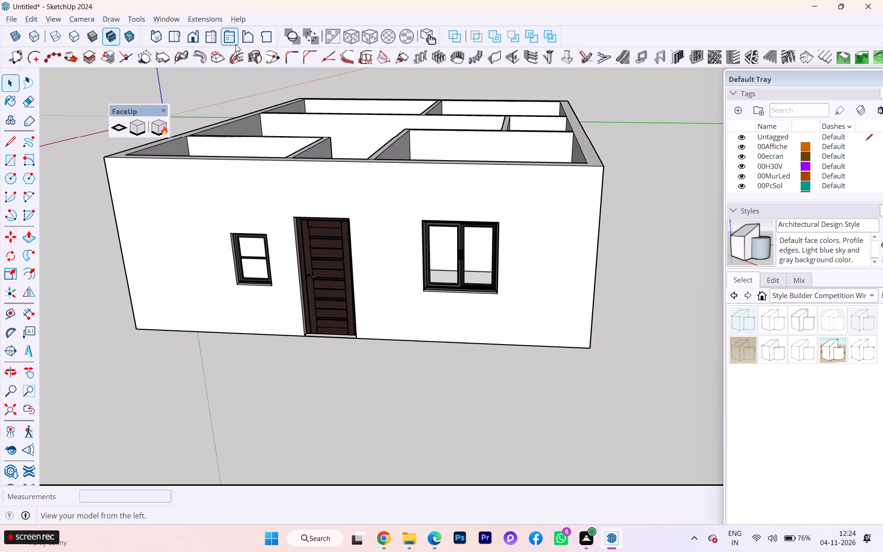
Unhide the hidden roof and floor slabs.
key(u)
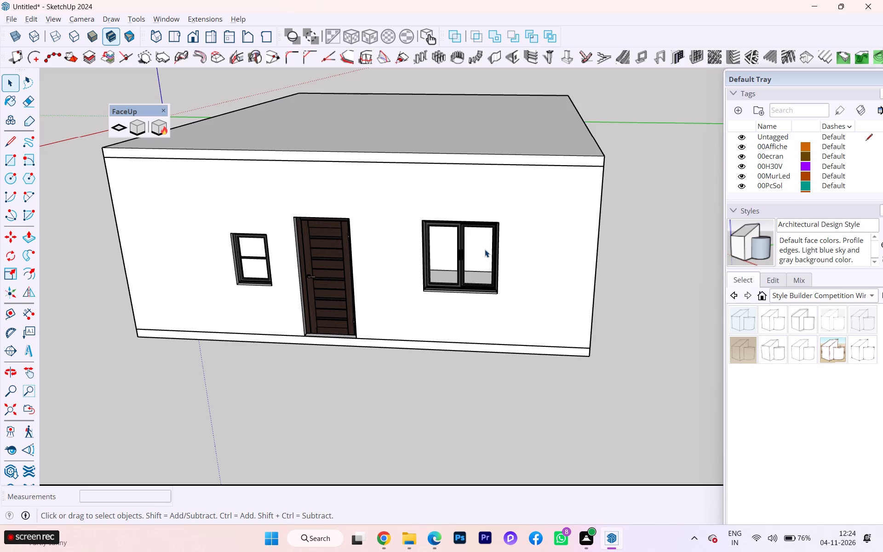
Add a new tag named "floor" to the model.
scroll(393, 208, up, 3)
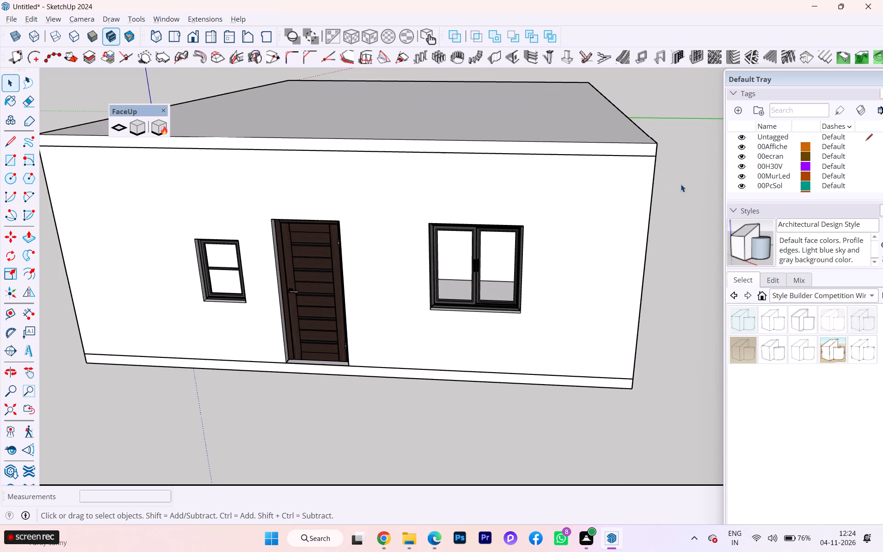
click(742, 106)
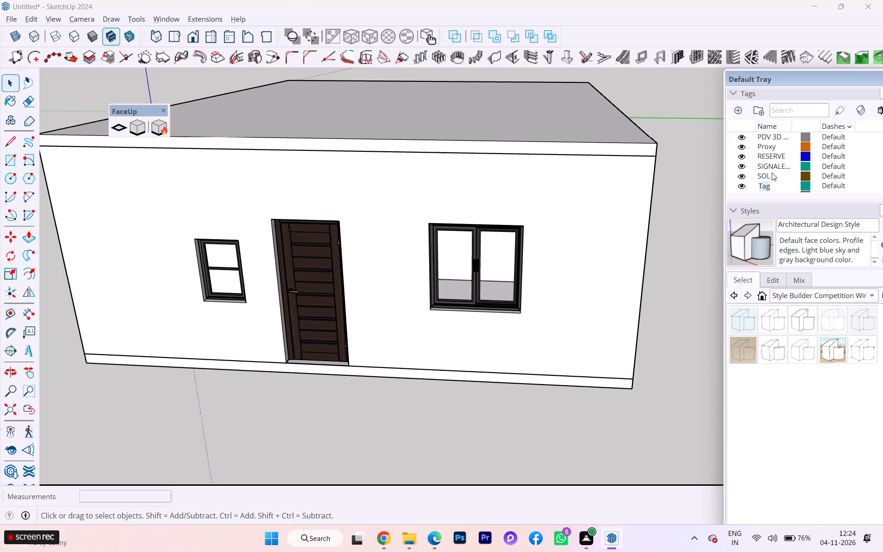
key(BackSpace)
key(BackSpace)
text(floor)
Assign the roof slab group on top of the house to the "floor" tag.
click(558, 146)
scroll(793, 126, down, 1)
scroll(793, 126, up, 1)
scroll(780, 266, down, 1)
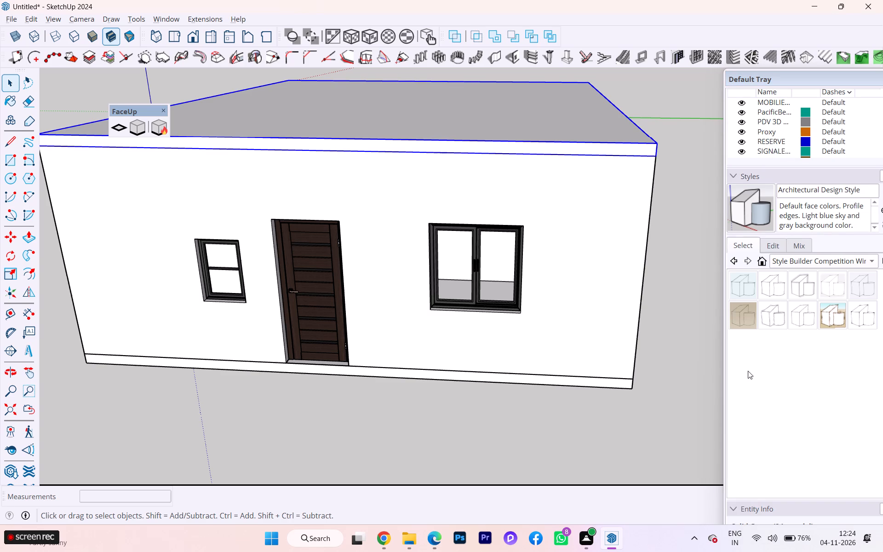
scroll(750, 375, down, 1)
drag(795, 498, 786, 420)
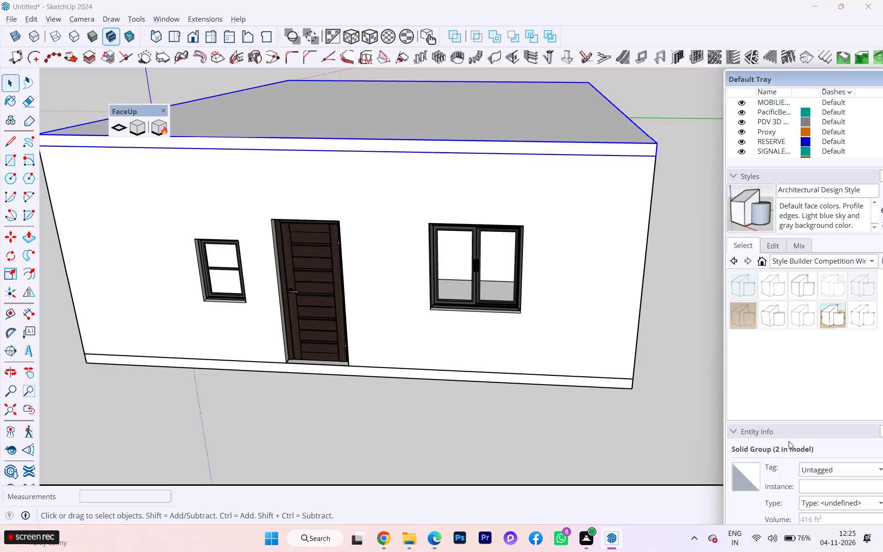
drag(791, 420, 781, 356)
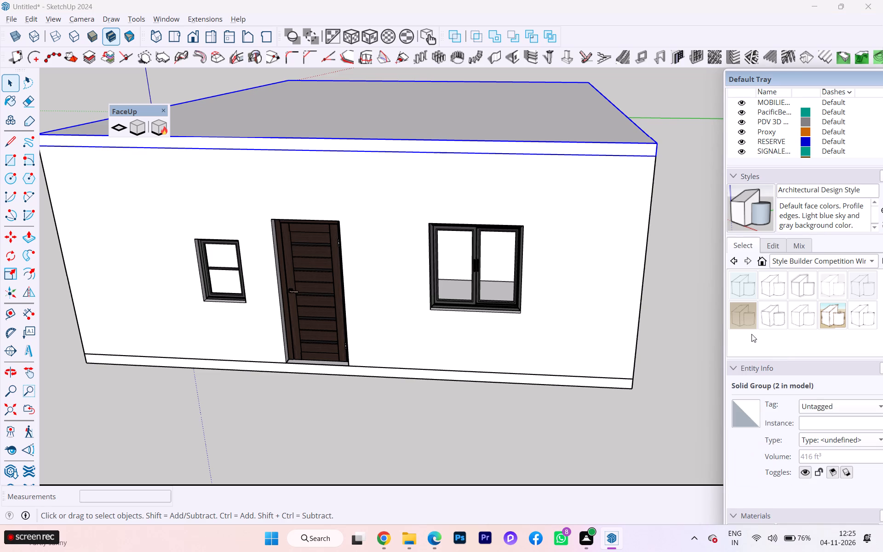
drag(724, 340, 703, 341)
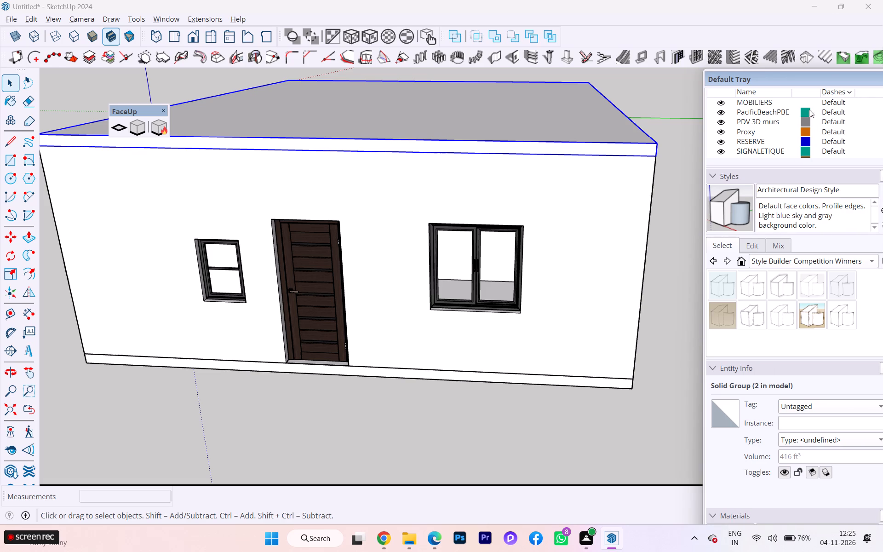
drag(823, 76, 796, 70)
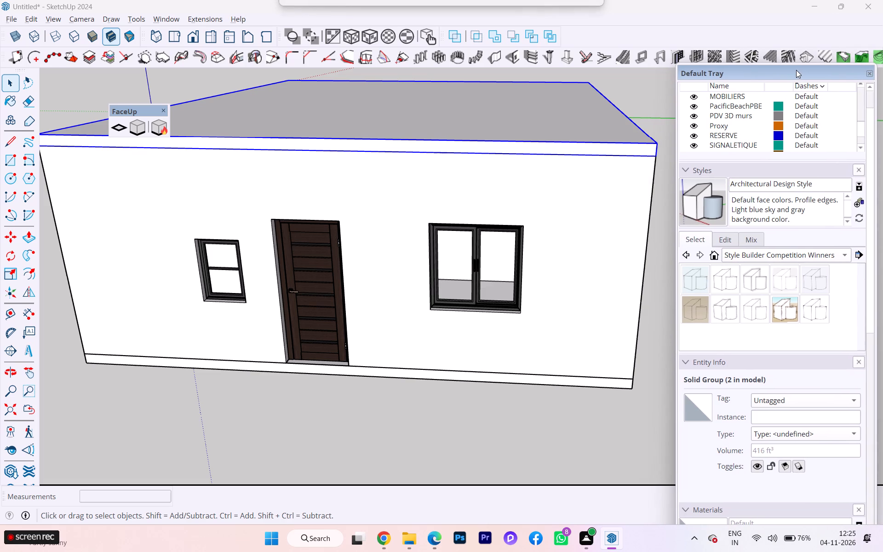
click(807, 396)
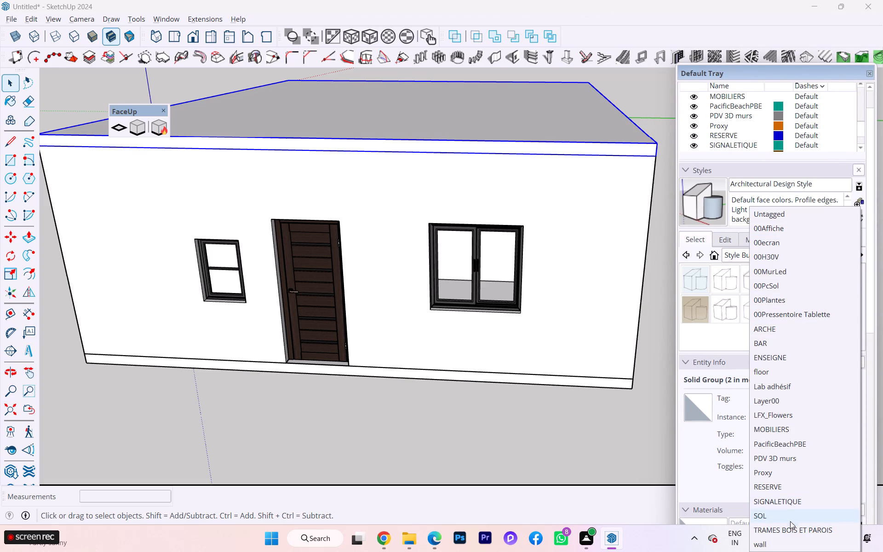
scroll(781, 488, down, 2)
scroll(775, 328, down, 1)
click(780, 370)
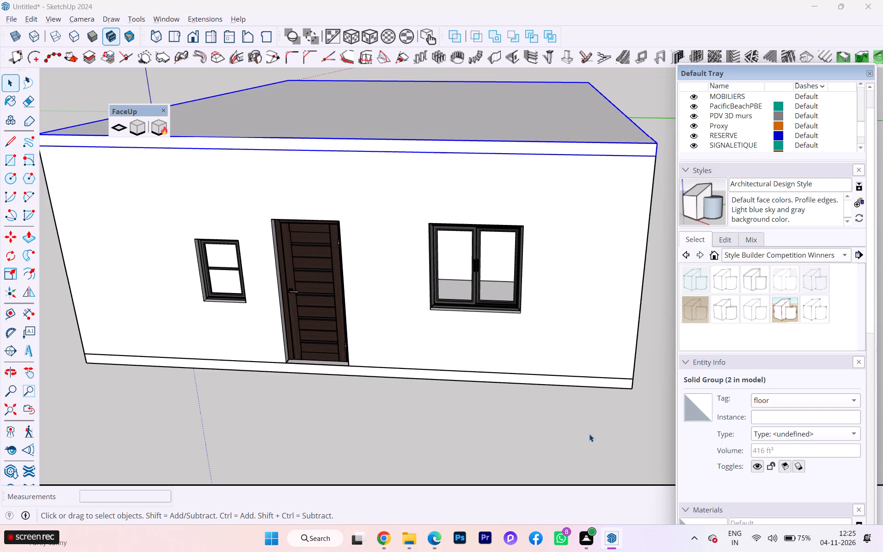
Add a second new tag named "slab" to the model.
scroll(589, 434, up, 3)
scroll(589, 434, down, 4)
scroll(589, 434, up, 1)
click(574, 382)
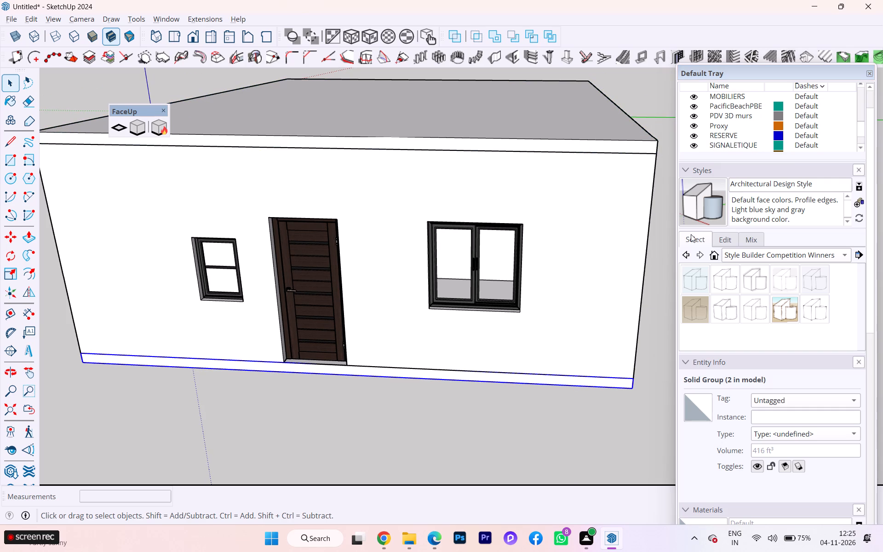
scroll(707, 132, up, 5)
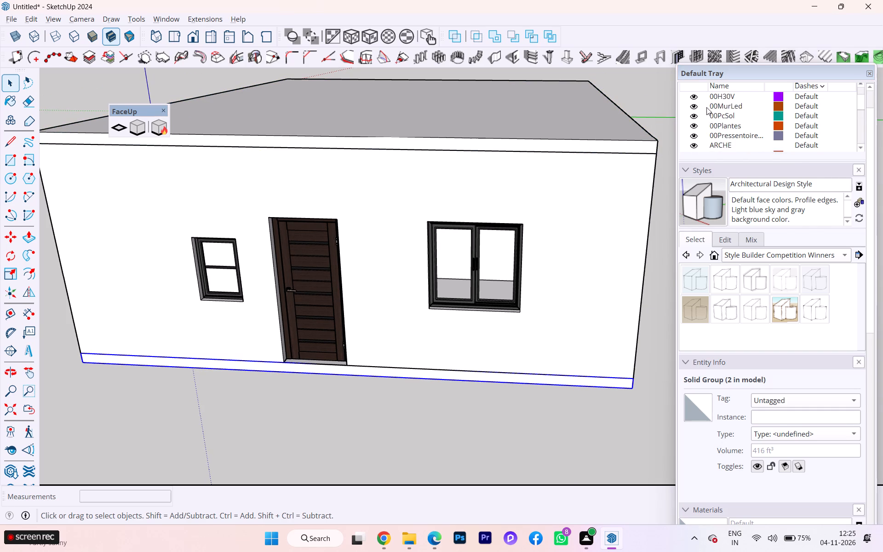
scroll(706, 107, up, 2)
scroll(759, 100, down, 2)
scroll(763, 99, up, 2)
click(687, 107)
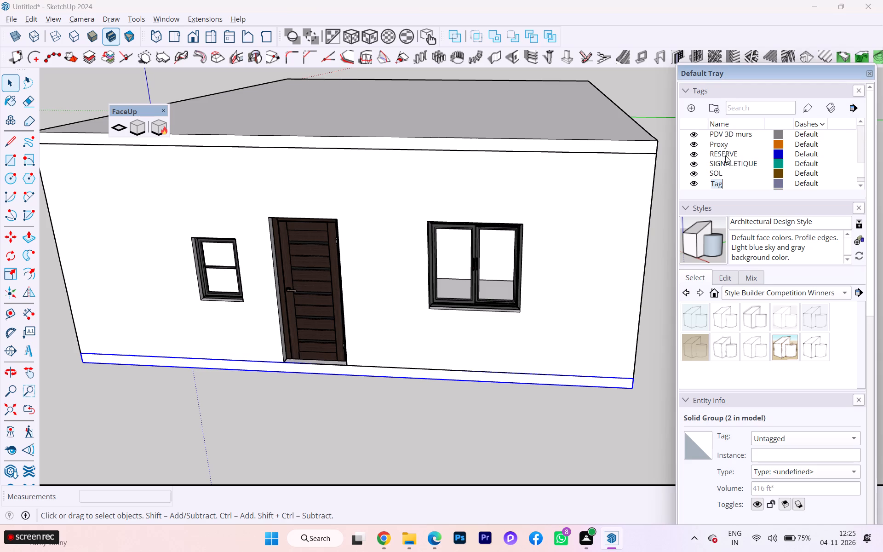
key(BackSpace)
key(BackSpace)
text(slab)
click(521, 412)
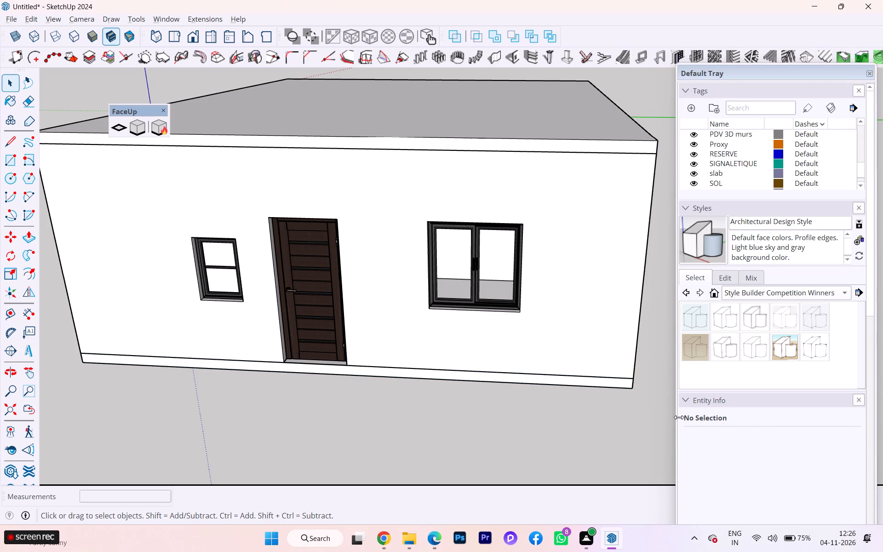
Assign the base slab group under the walls to the "slab" tag and clear the selection.
click(462, 376)
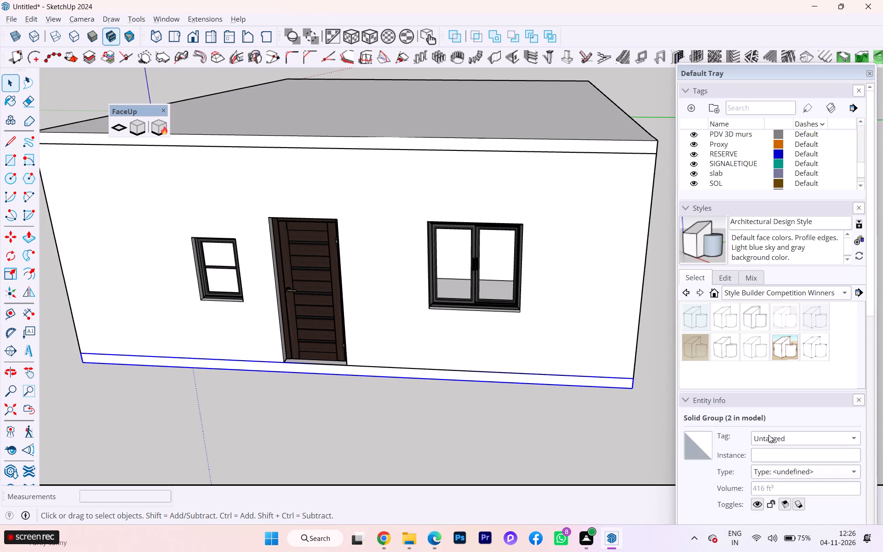
click(768, 435)
click(764, 502)
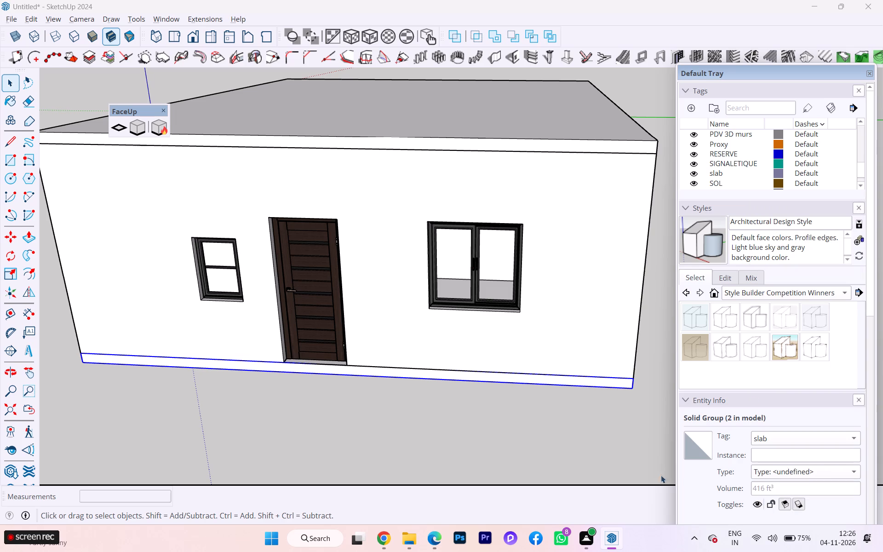
click(593, 459)
Switch to Microsoft Edge to check the room layout on the 26x32 house plan PDF, and return to SketchUp.
scroll(566, 391, down, 1)
middle_drag(573, 383, 582, 371)
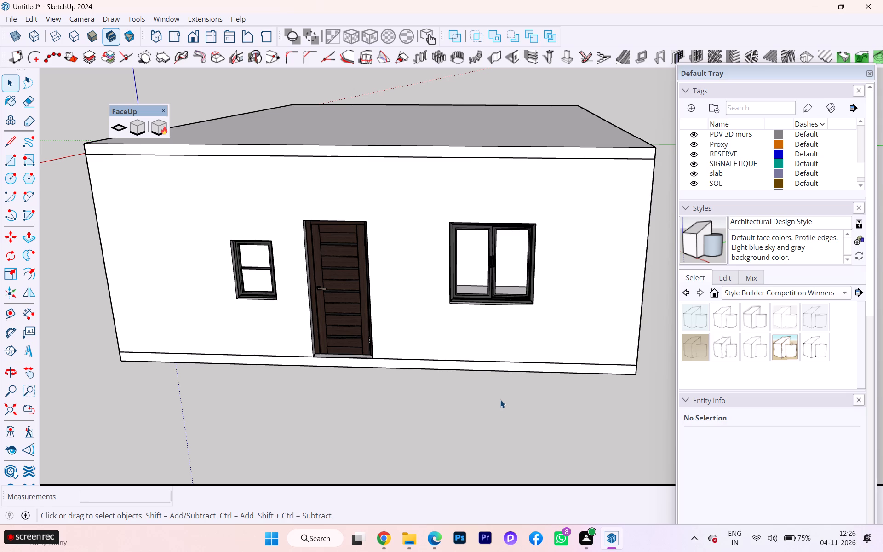
scroll(443, 420, down, 1)
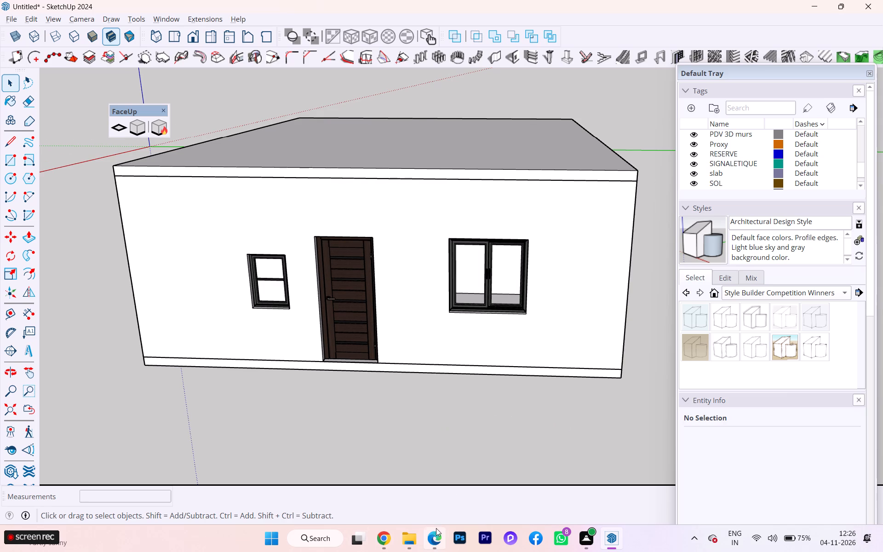
click(450, 496)
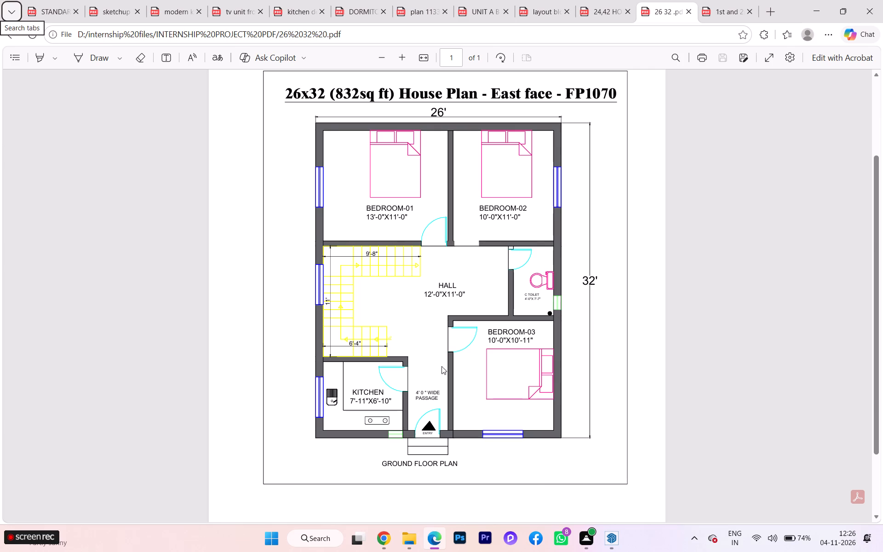
click(624, 480)
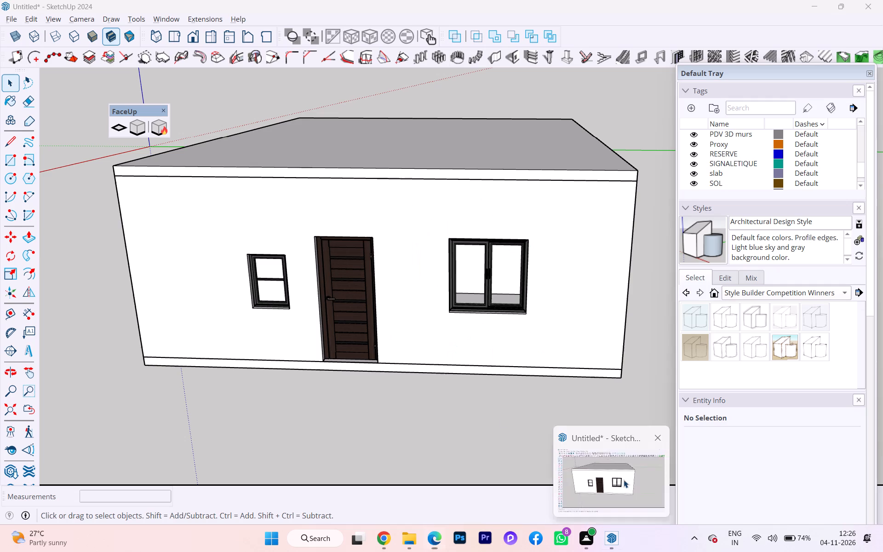
Open the 3D Warehouse and search its models for "bed".
click(7, 472)
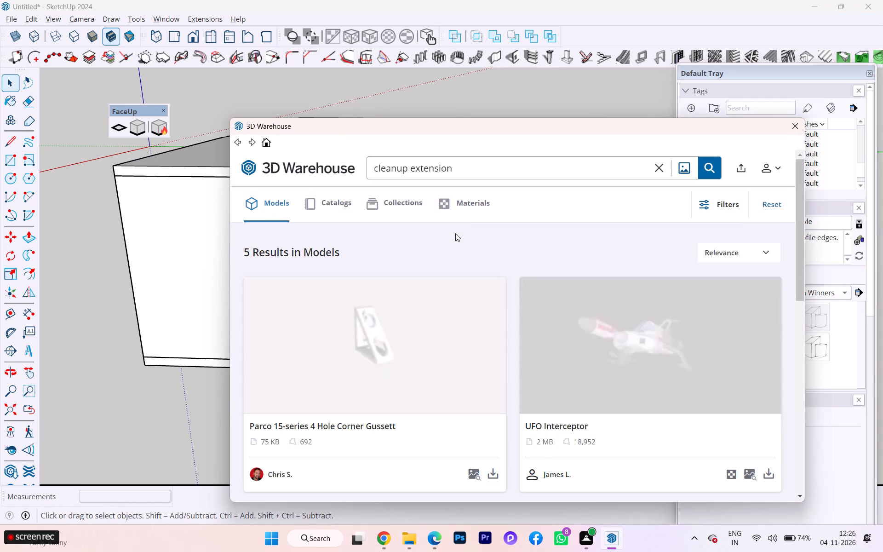
click(659, 168)
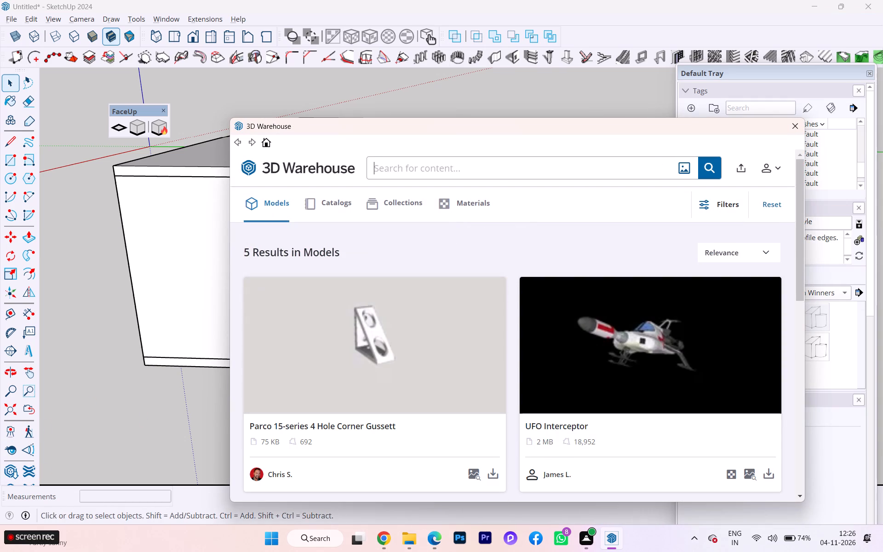
click(608, 166)
text(bed)
key(Return)
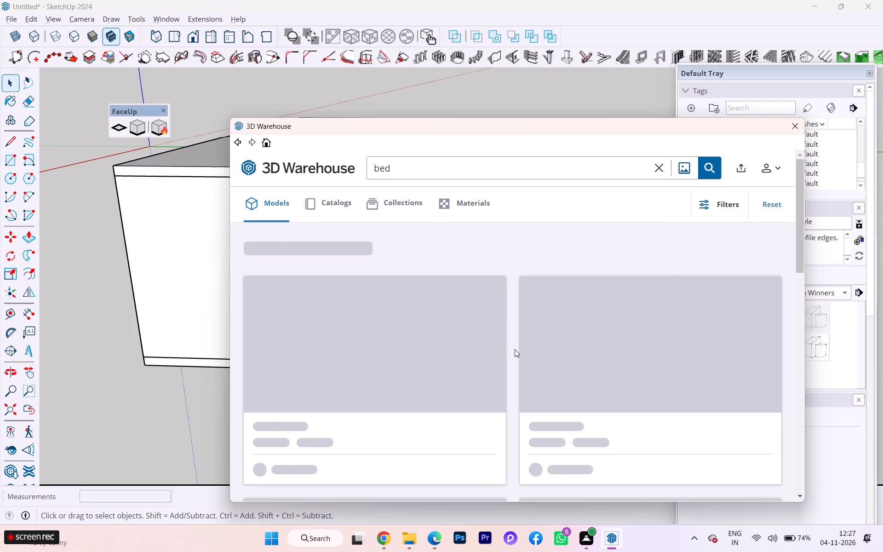
Browse the bed models in the 3D Warehouse results to find a suitable double bed for the bedroom.
scroll(528, 363, down, 3)
scroll(598, 381, down, 1)
scroll(598, 381, up, 1)
scroll(598, 381, down, 1)
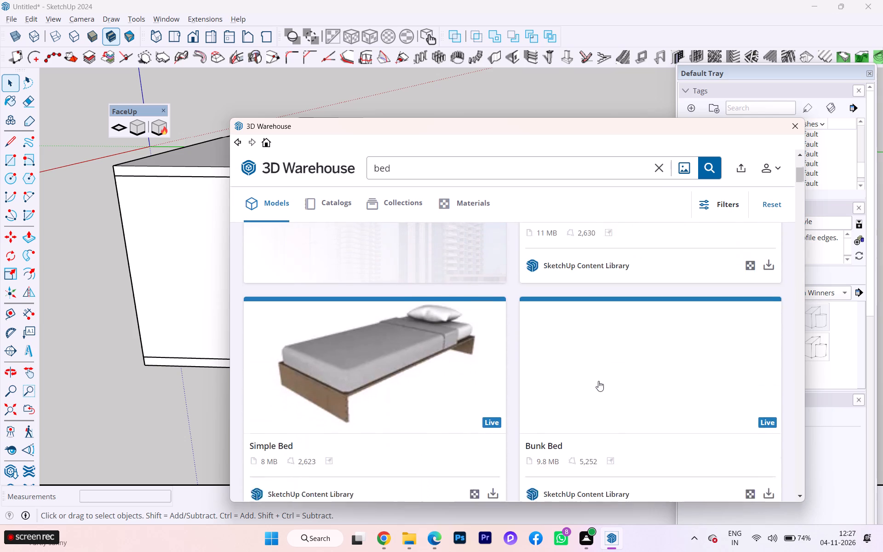
scroll(598, 381, down, 7)
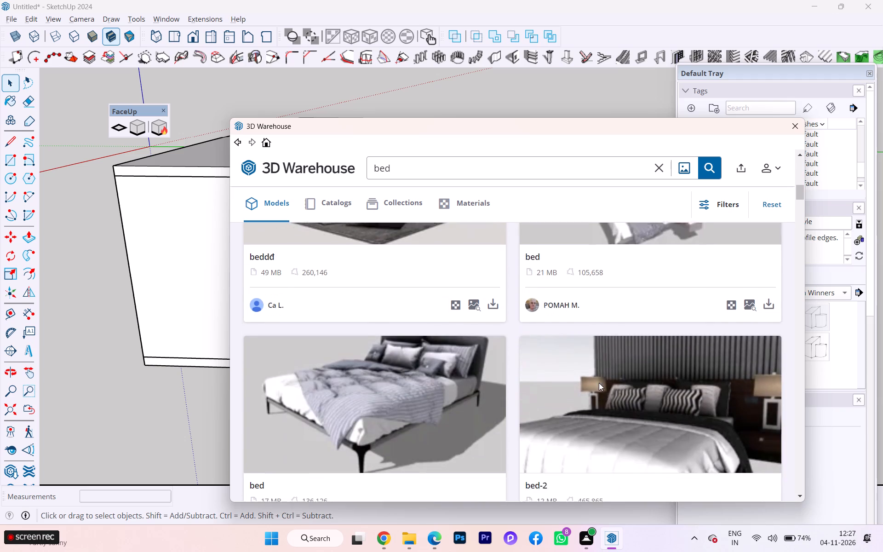
scroll(599, 383, down, 2)
scroll(599, 383, up, 2)
scroll(599, 383, down, 6)
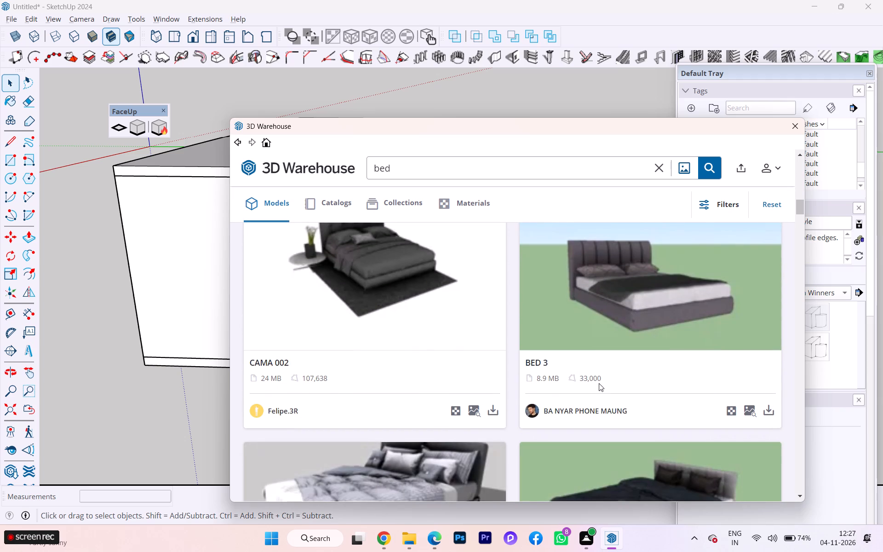
scroll(599, 383, down, 2)
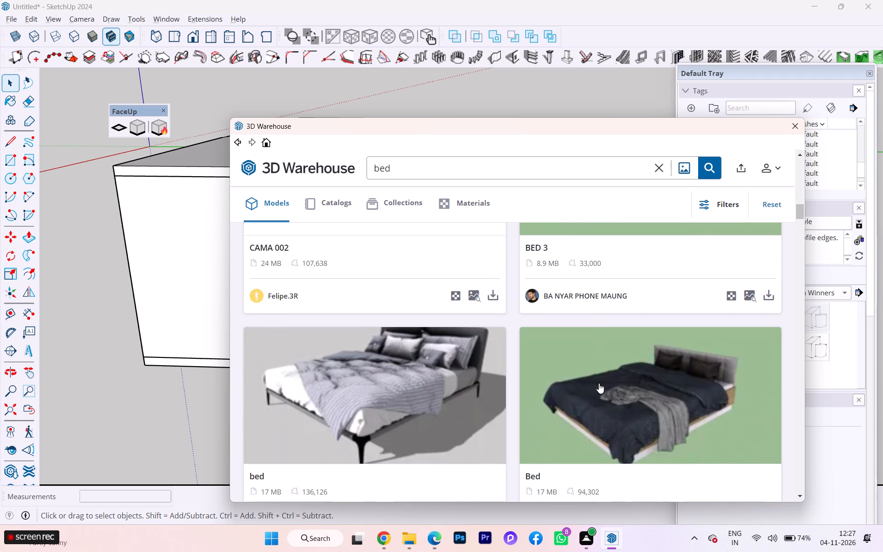
scroll(599, 383, down, 2)
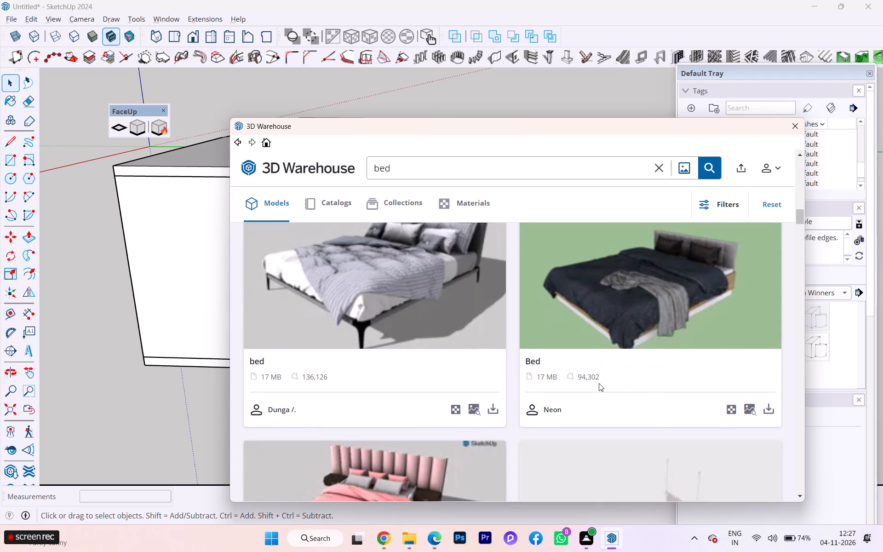
scroll(599, 383, down, 1)
scroll(599, 383, up, 1)
scroll(599, 383, down, 1)
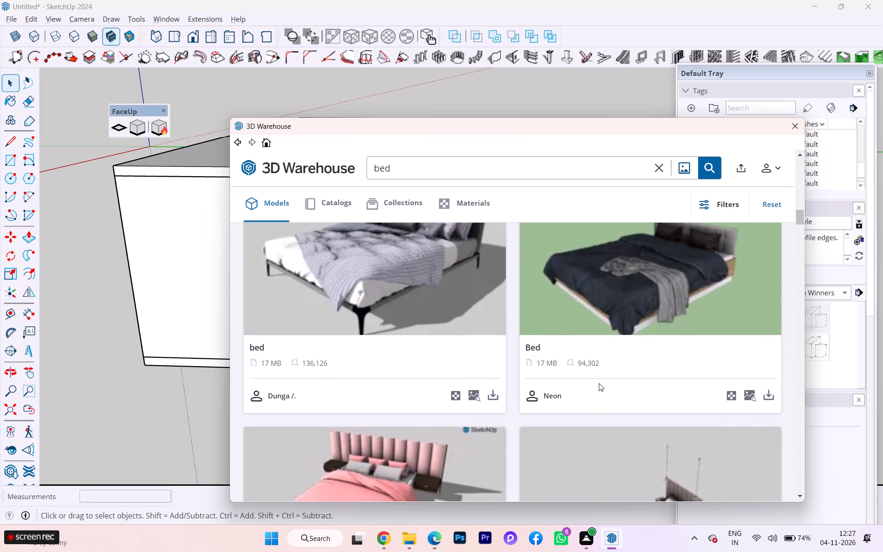
scroll(599, 383, down, 3)
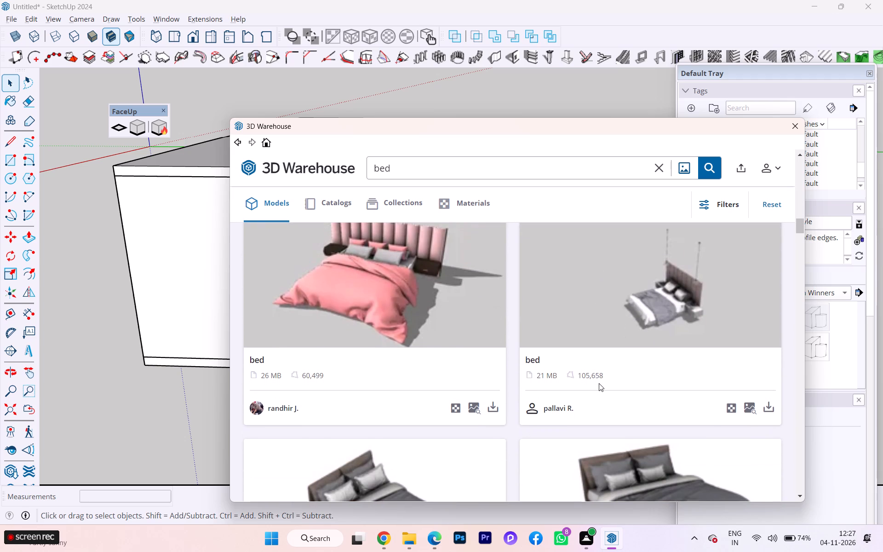
scroll(599, 383, up, 1)
scroll(599, 383, down, 5)
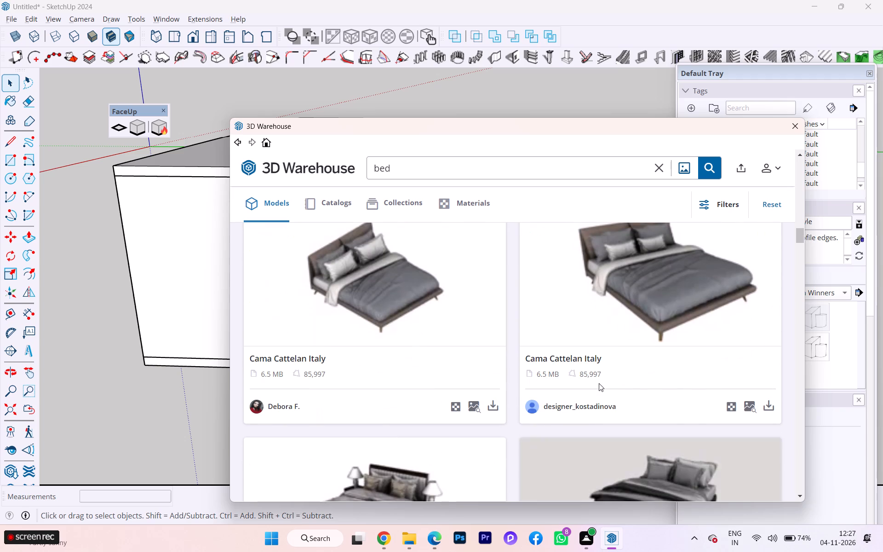
scroll(599, 383, up, 8)
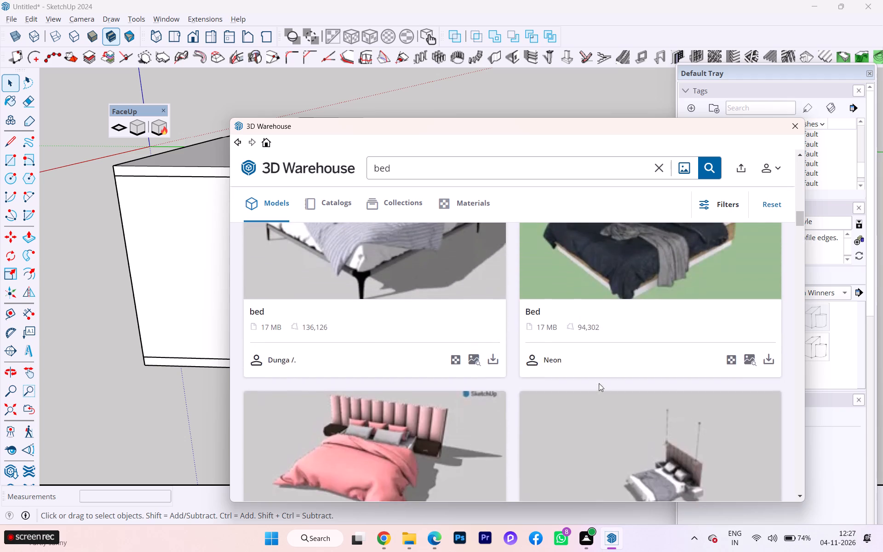
scroll(599, 383, up, 10)
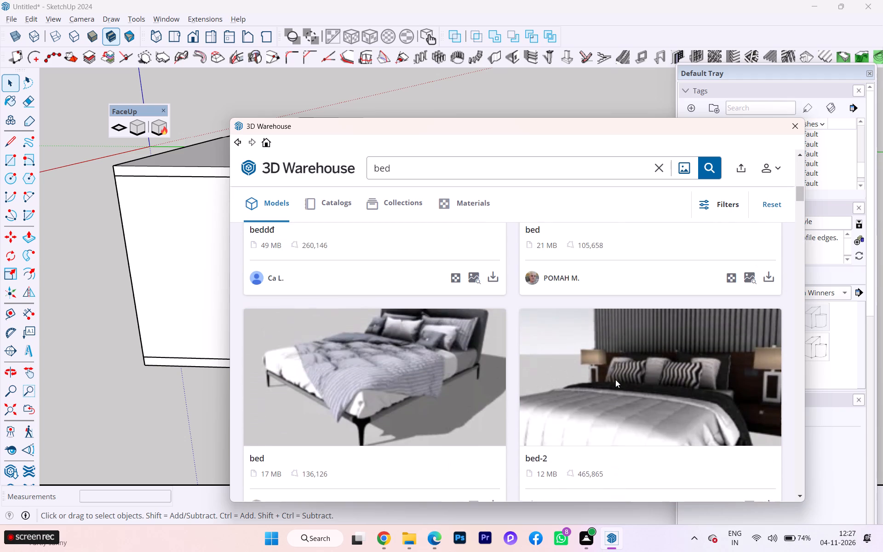
scroll(615, 379, up, 3)
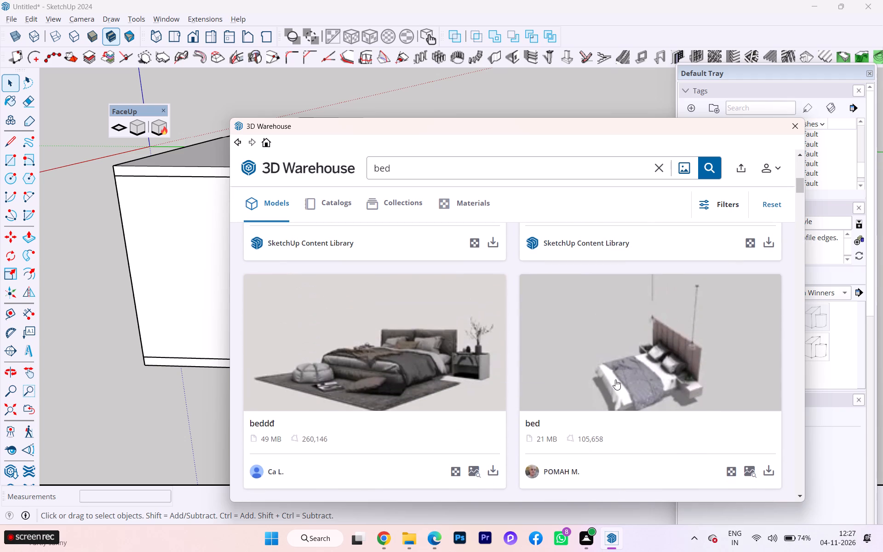
scroll(615, 379, up, 2)
scroll(615, 379, down, 1)
scroll(615, 379, up, 5)
scroll(615, 379, down, 3)
scroll(615, 379, up, 1)
scroll(615, 379, down, 3)
scroll(615, 379, up, 3)
scroll(615, 380, down, 4)
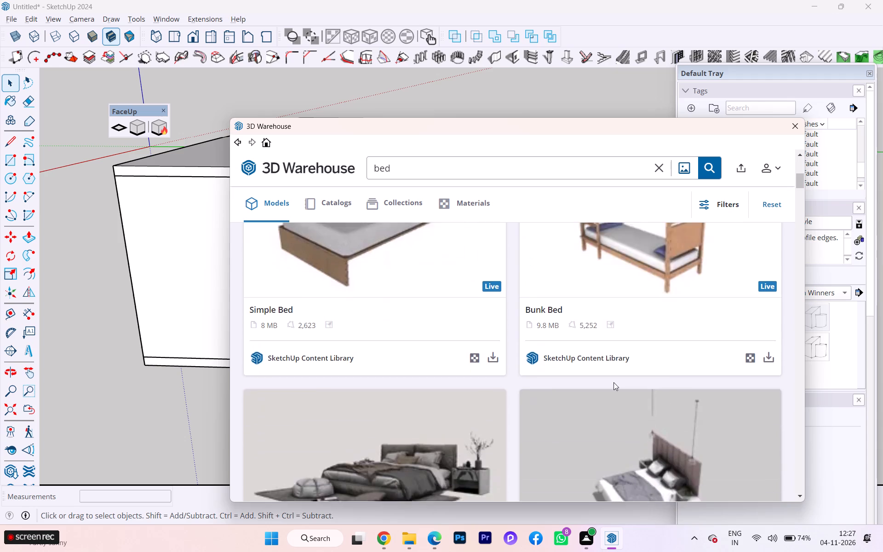
scroll(614, 382, up, 1)
scroll(614, 382, down, 7)
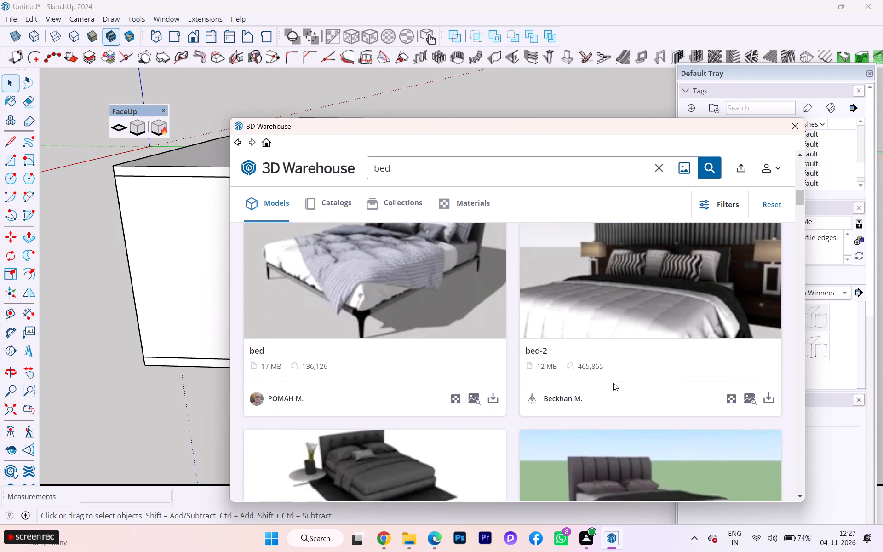
Download the "BED 3" model from the 3D Warehouse directly into the current house model.
scroll(613, 383, down, 1)
scroll(681, 430, down, 1)
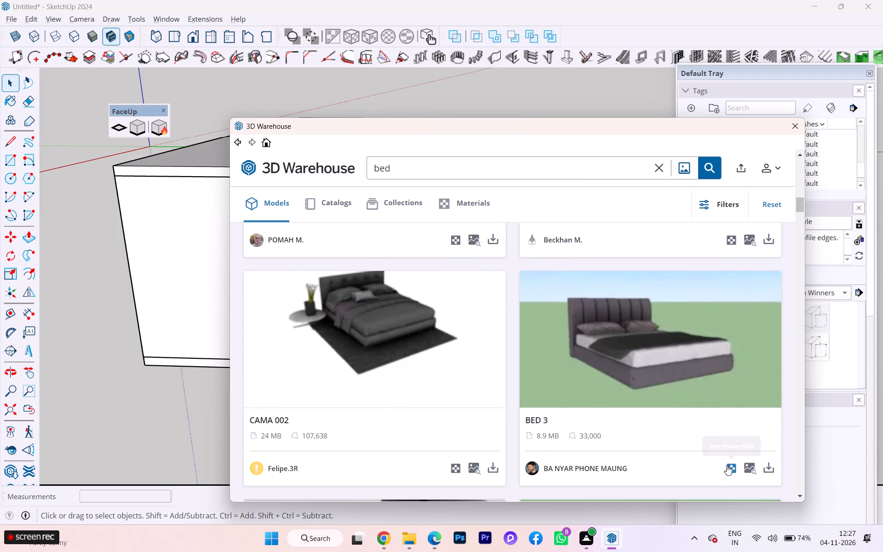
click(764, 466)
click(480, 322)
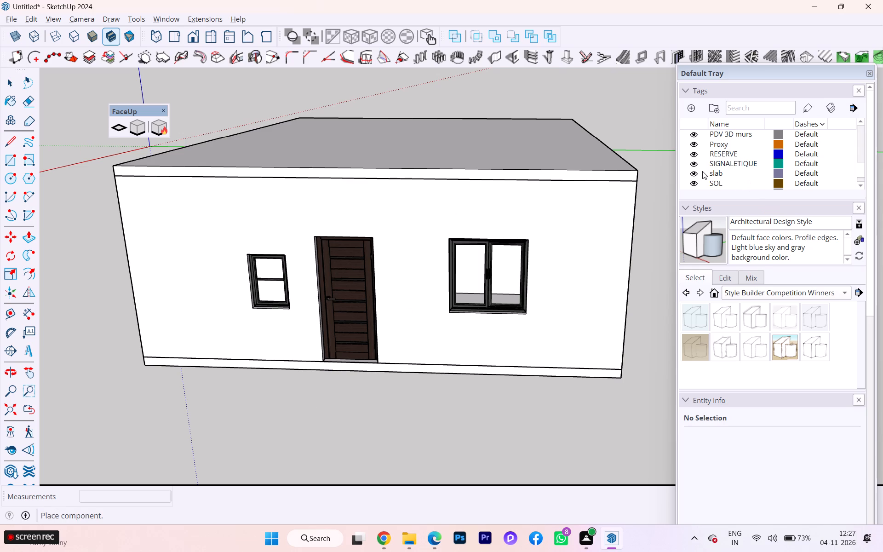
Hide the "floor" tag so the roof slab no longer covers the rooms.
scroll(715, 171, down, 2)
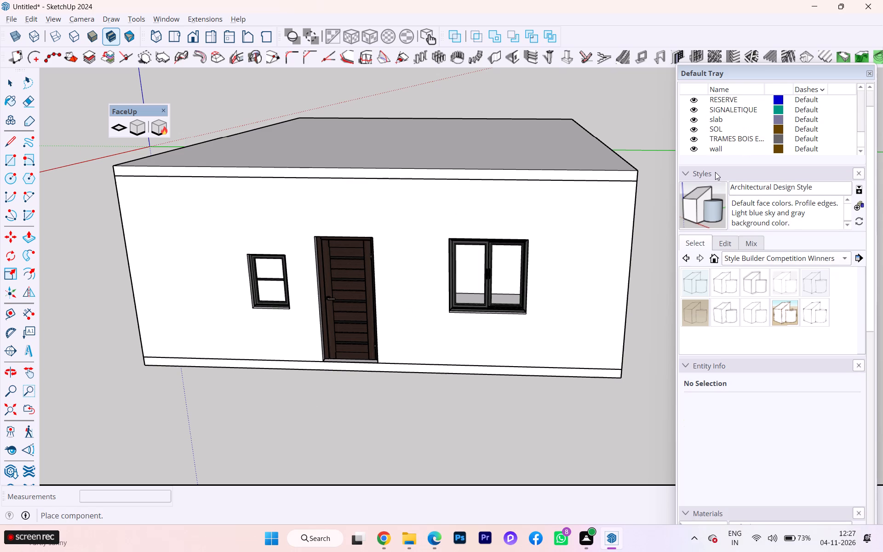
scroll(715, 114, up, 4)
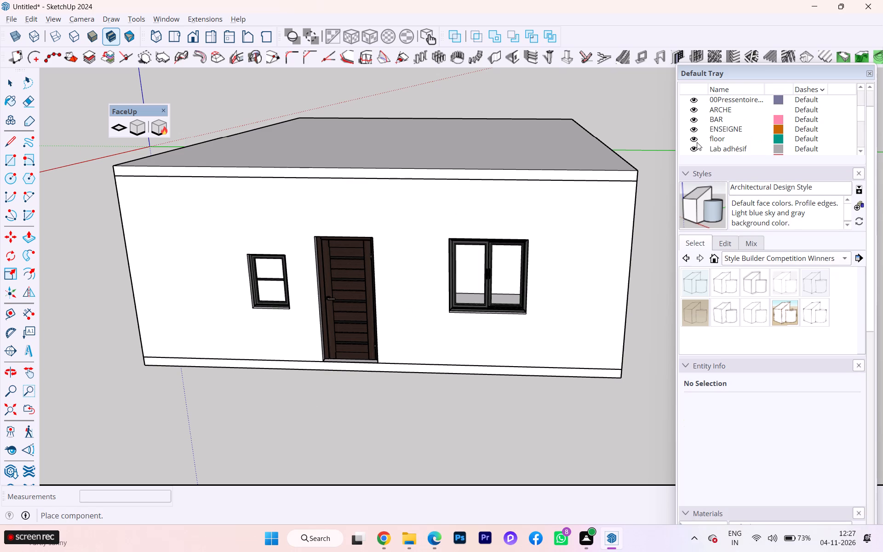
click(697, 142)
Place the BED 3 component over the rear corner bedroom, with its headboard toward the rear wall.
middle_drag(582, 235, 636, 356)
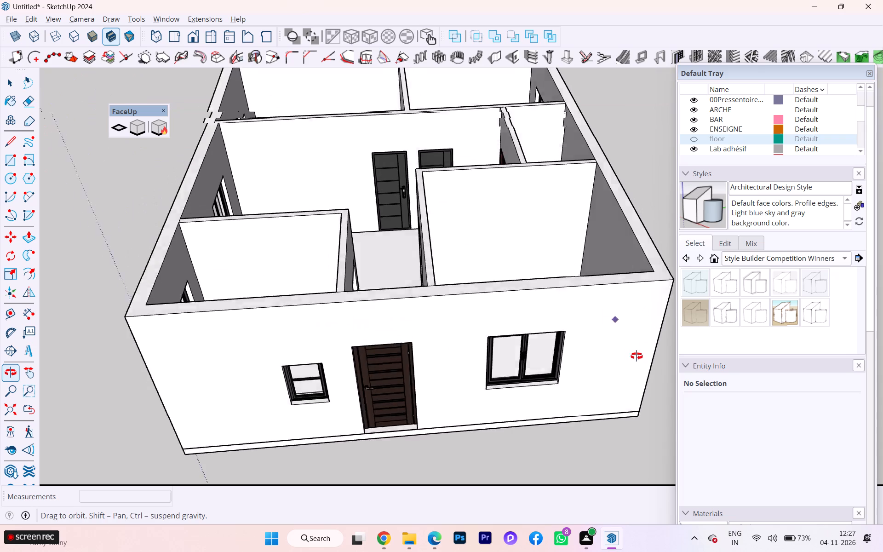
middle_drag(636, 356, 658, 392)
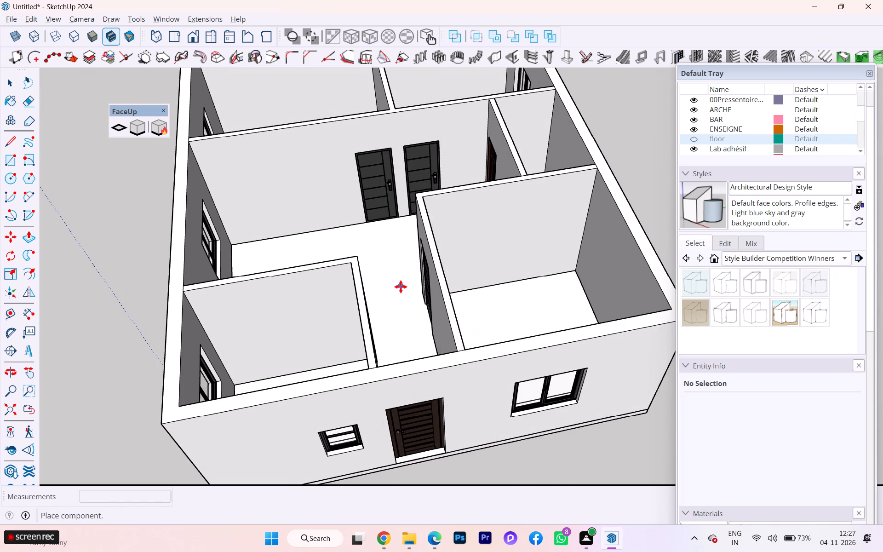
scroll(401, 287, up, 2)
scroll(401, 287, down, 4)
scroll(401, 290, up, 1)
scroll(402, 290, down, 2)
scroll(404, 294, up, 1)
scroll(409, 295, down, 4)
scroll(592, 368, down, 6)
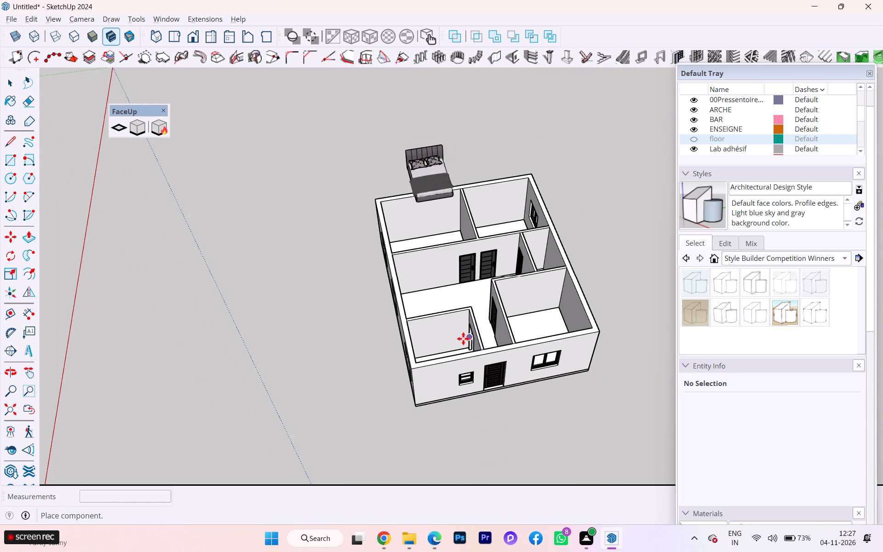
scroll(464, 392, up, 2)
scroll(462, 383, down, 1)
middle_drag(467, 386, 513, 398)
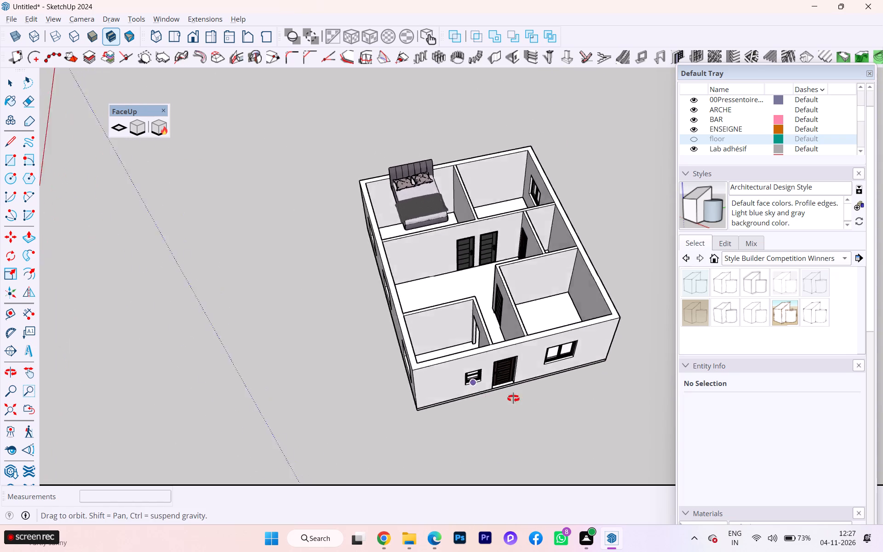
middle_drag(513, 398, 694, 438)
scroll(488, 349, up, 3)
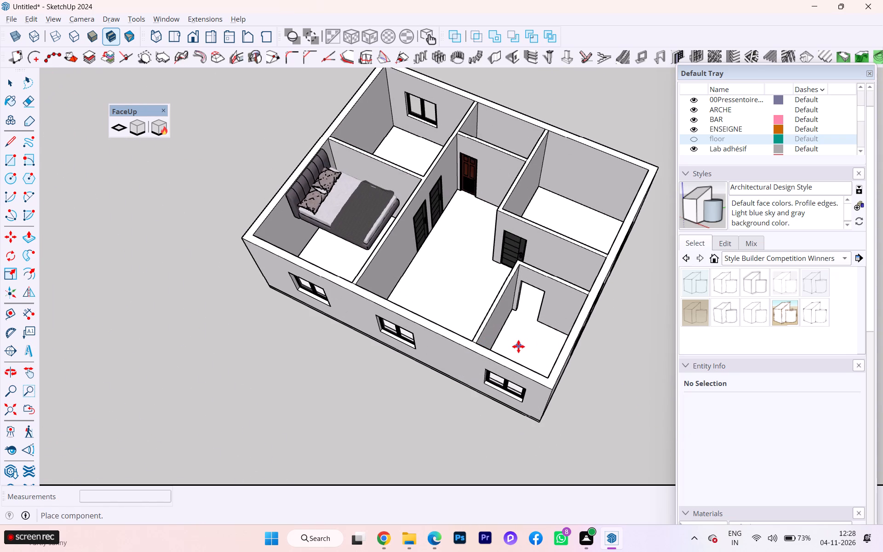
click(518, 346)
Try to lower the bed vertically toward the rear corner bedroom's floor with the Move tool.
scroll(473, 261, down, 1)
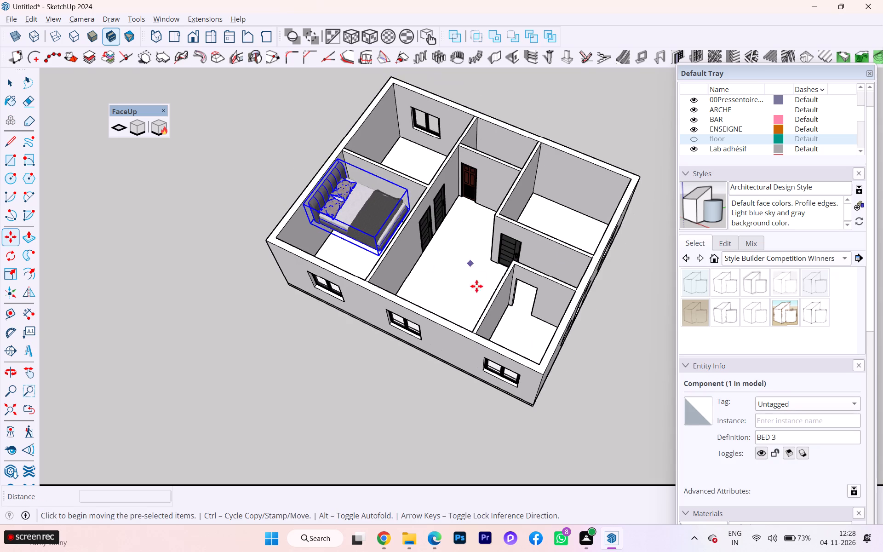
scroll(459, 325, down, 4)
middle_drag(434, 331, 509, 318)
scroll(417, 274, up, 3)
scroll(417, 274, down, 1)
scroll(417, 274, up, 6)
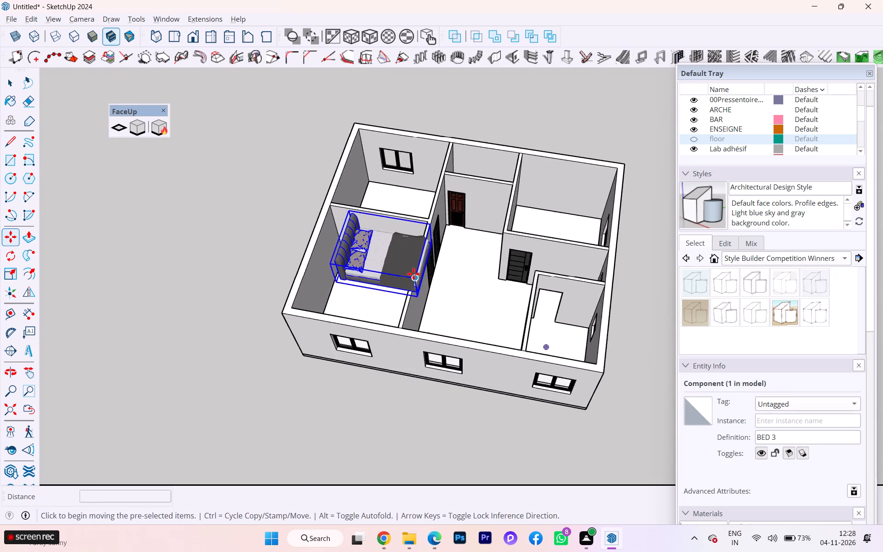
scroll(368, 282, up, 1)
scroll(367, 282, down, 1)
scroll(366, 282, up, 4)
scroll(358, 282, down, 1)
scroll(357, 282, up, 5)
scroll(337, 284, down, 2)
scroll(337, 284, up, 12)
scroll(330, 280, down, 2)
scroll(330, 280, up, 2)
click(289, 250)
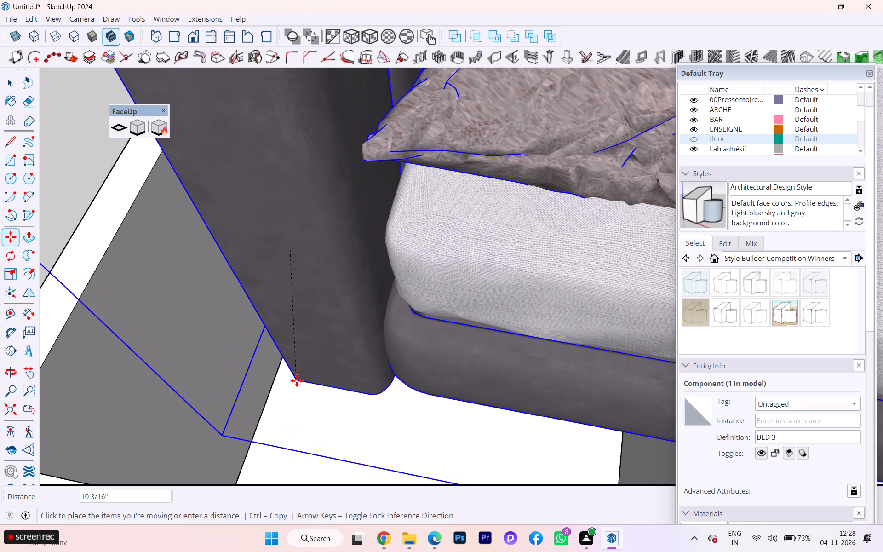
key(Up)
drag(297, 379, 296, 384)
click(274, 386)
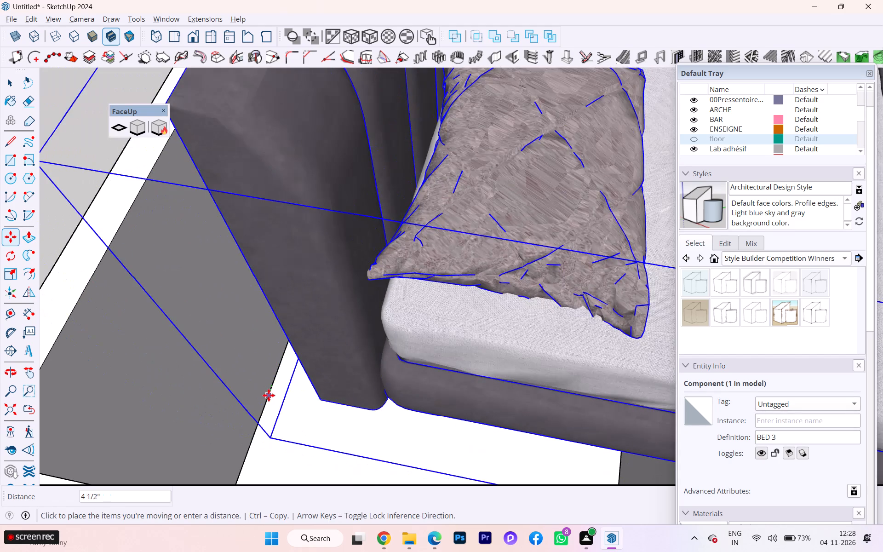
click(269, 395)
Move the bed by its headboard's lower corner about 17' 3 7/8" onto the floor edge at the bedroom's rear wall.
middle_drag(357, 392, 448, 321)
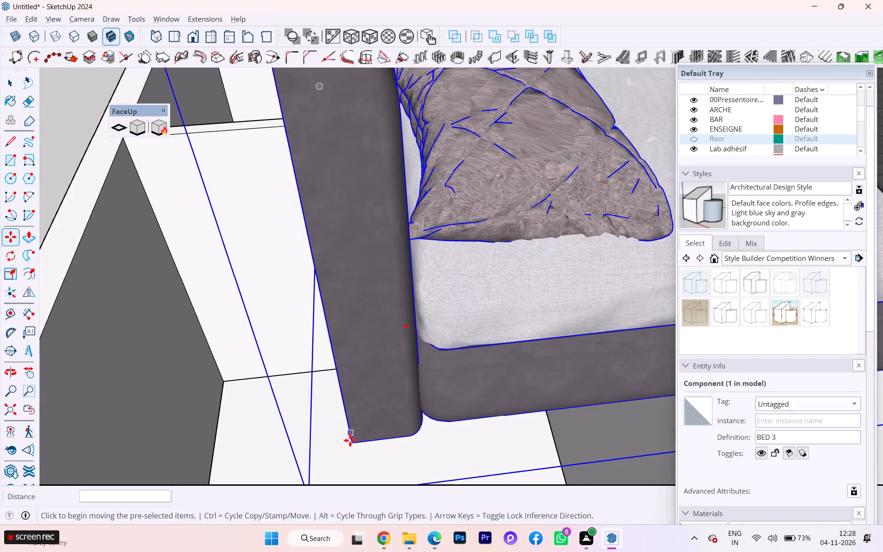
click(353, 439)
scroll(305, 391, down, 5)
scroll(305, 387, up, 1)
scroll(315, 379, down, 4)
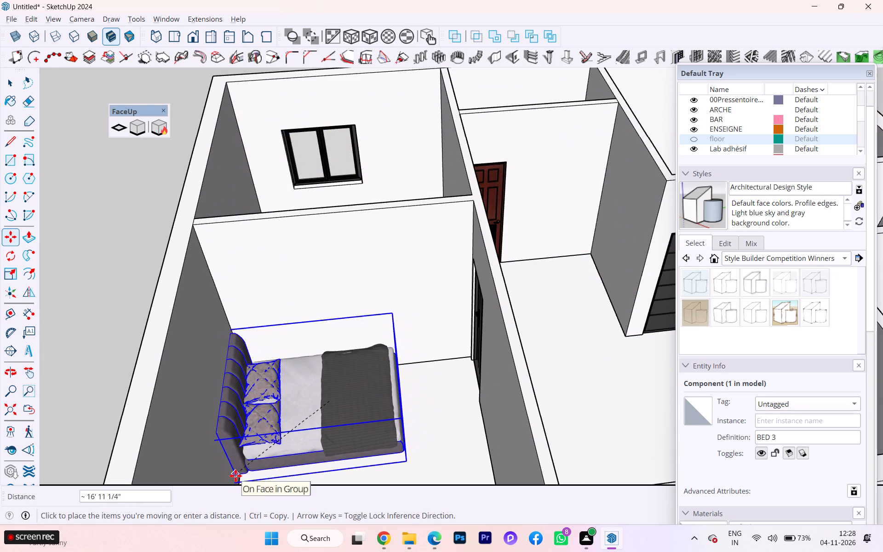
scroll(265, 448, down, 7)
scroll(266, 442, up, 1)
scroll(263, 433, down, 2)
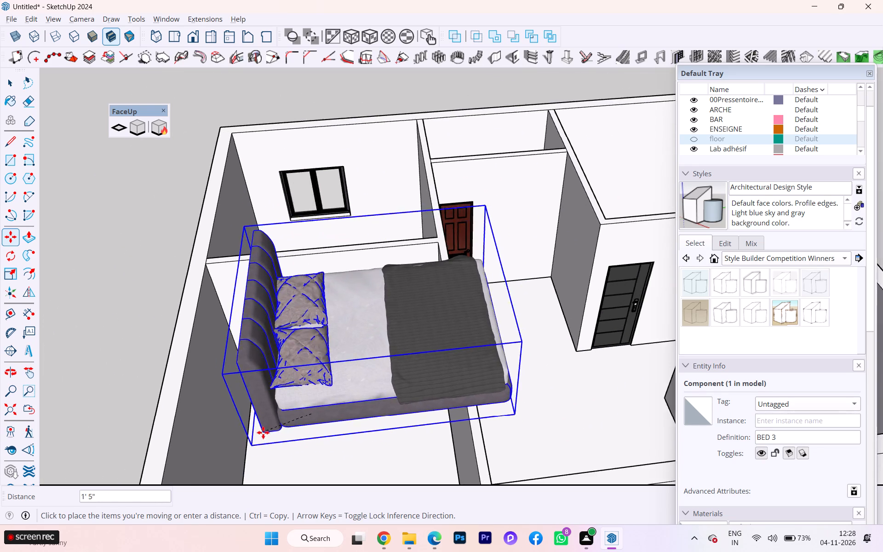
scroll(263, 432, down, 5)
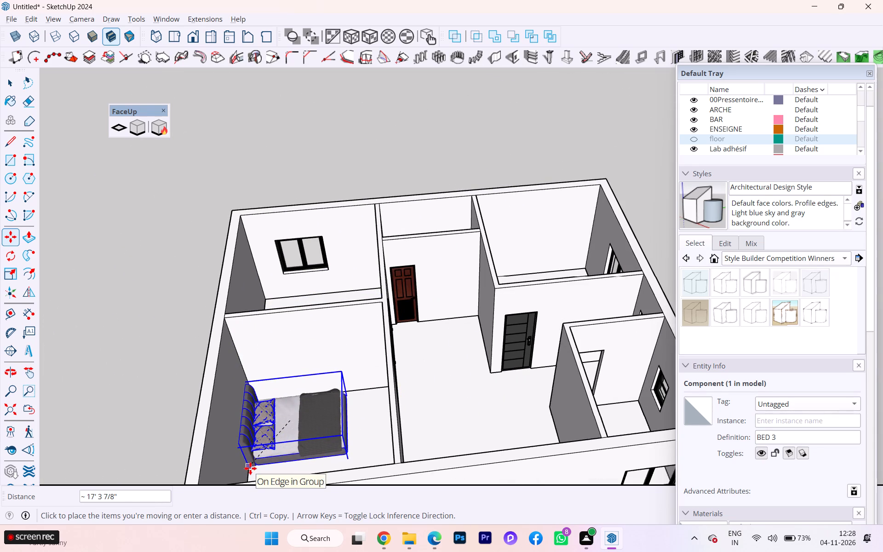
click(250, 468)
Move the bed about 2' 6 3/4" along the green axis, away from the partition between the two rear bedrooms.
scroll(304, 397, down, 5)
scroll(304, 397, up, 4)
scroll(304, 397, down, 1)
scroll(304, 397, up, 4)
scroll(312, 395, down, 1)
scroll(312, 395, up, 4)
scroll(383, 329, down, 1)
scroll(383, 328, up, 6)
scroll(383, 328, down, 2)
scroll(384, 327, up, 2)
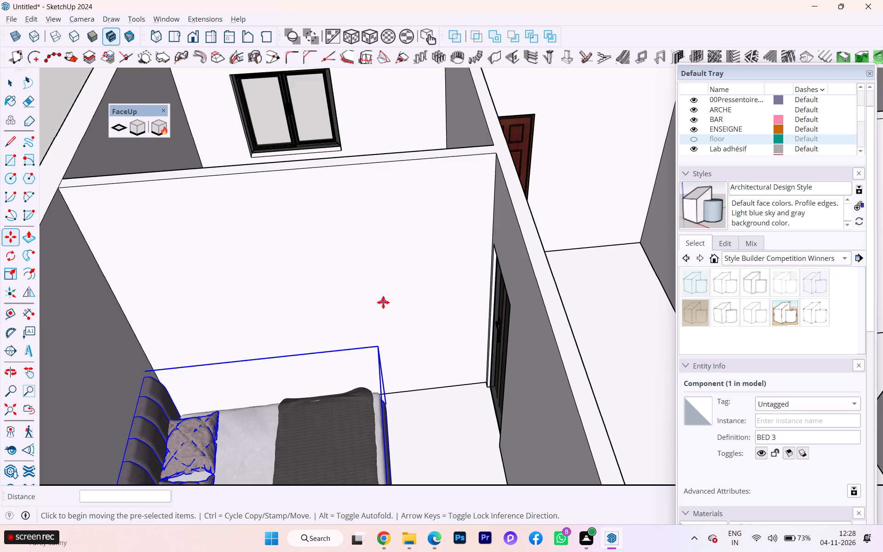
scroll(430, 301, down, 2)
scroll(358, 292, down, 3)
scroll(358, 292, up, 1)
scroll(358, 292, down, 1)
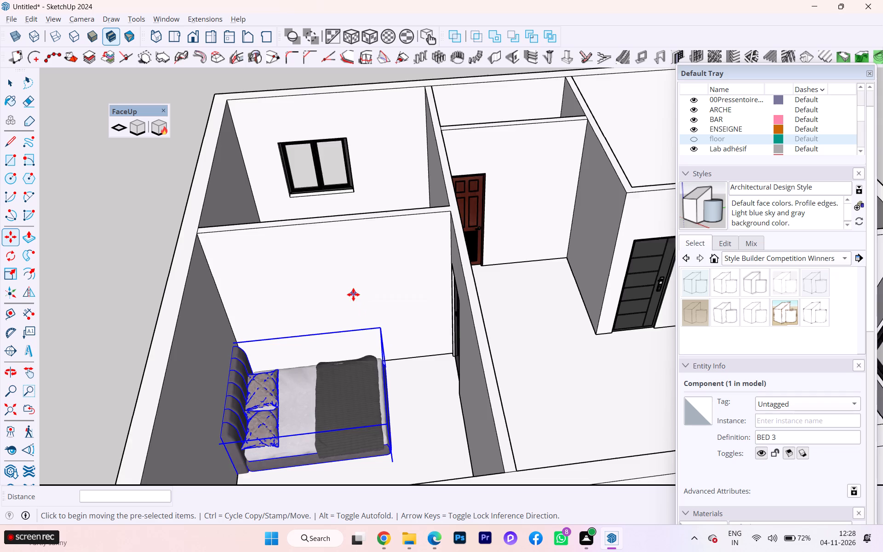
scroll(353, 294, down, 2)
scroll(413, 323, down, 2)
middle_drag(405, 340, 497, 442)
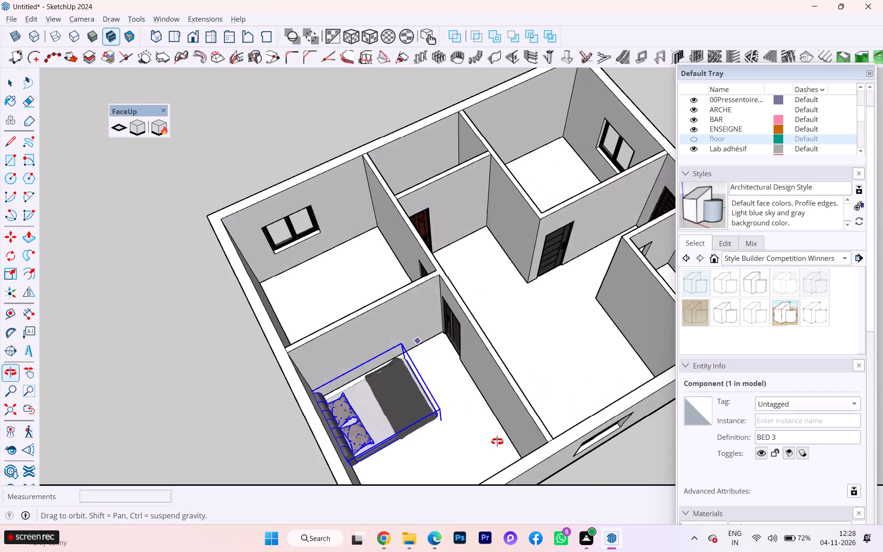
middle_drag(497, 442, 484, 457)
click(410, 443)
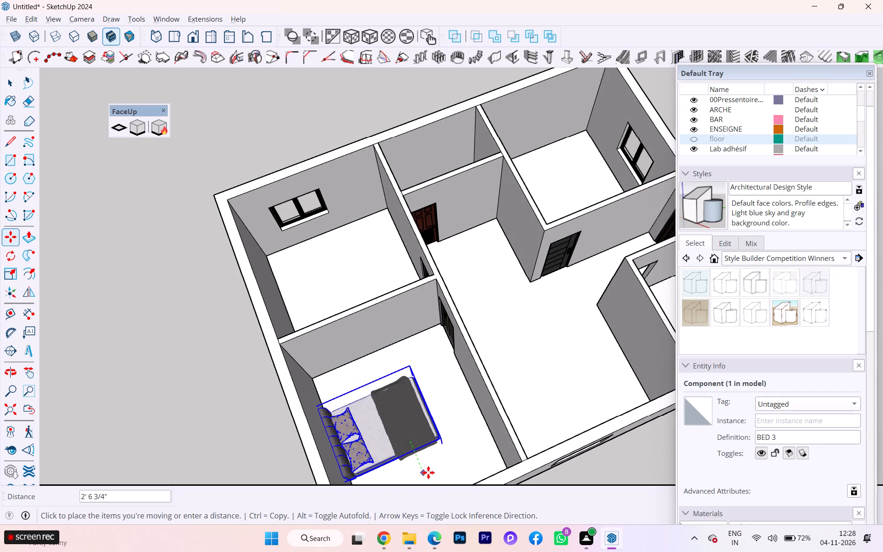
click(428, 473)
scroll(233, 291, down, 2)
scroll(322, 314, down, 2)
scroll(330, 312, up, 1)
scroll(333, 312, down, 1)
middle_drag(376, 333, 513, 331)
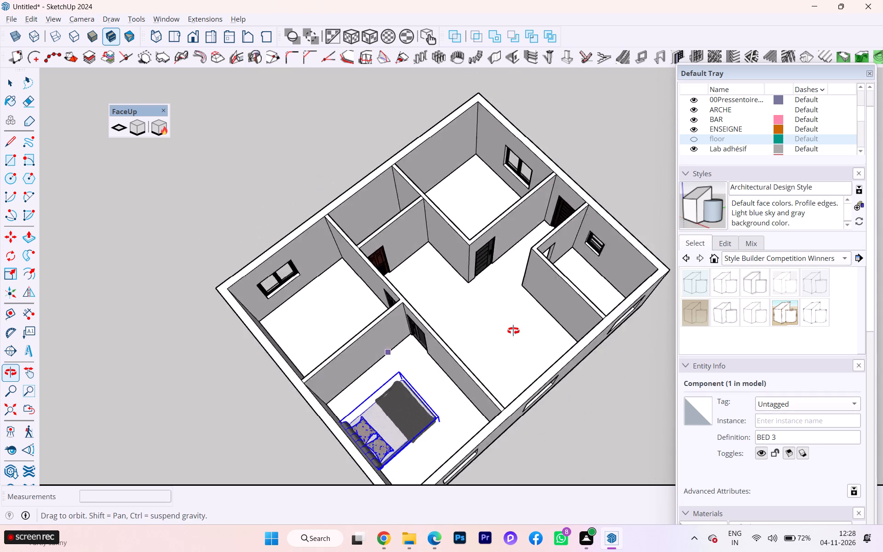
Nudge the bed slightly farther from the partition between the two rear bedrooms, toward the windowed side wall.
middle_drag(513, 331, 654, 291)
click(559, 423)
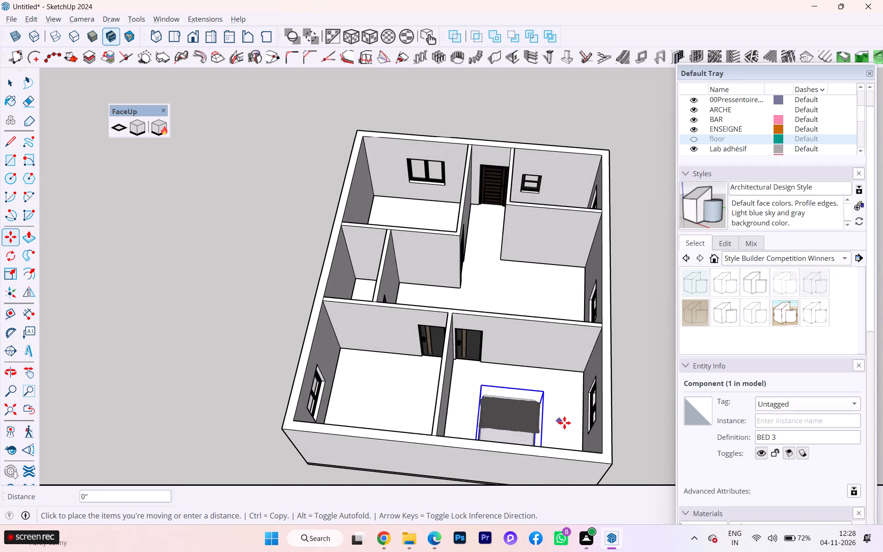
click(572, 426)
Make a mirrored copy of the BED 3 component with the Flip tool, offset about 2' 7 1/8" across its green plane.
middle_drag(474, 346, 729, 298)
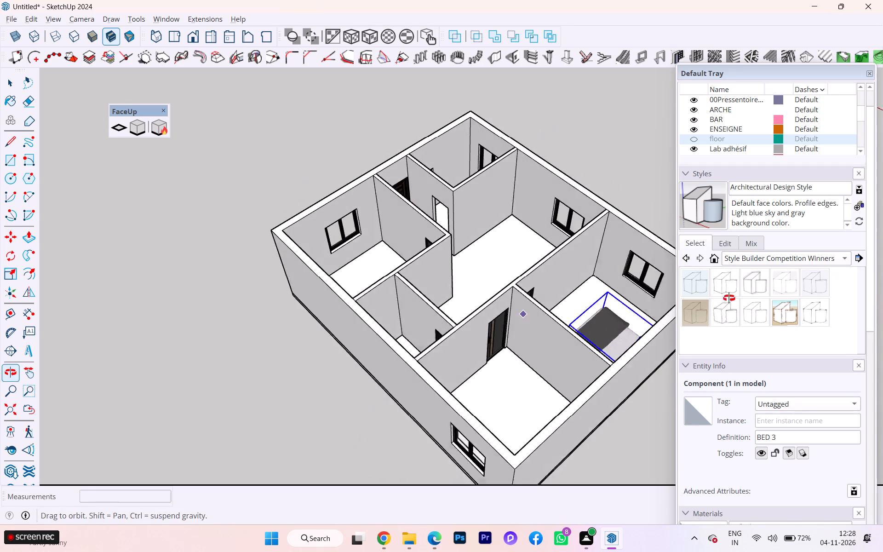
middle_drag(729, 298, 740, 292)
scroll(444, 291, up, 2)
scroll(449, 292, down, 4)
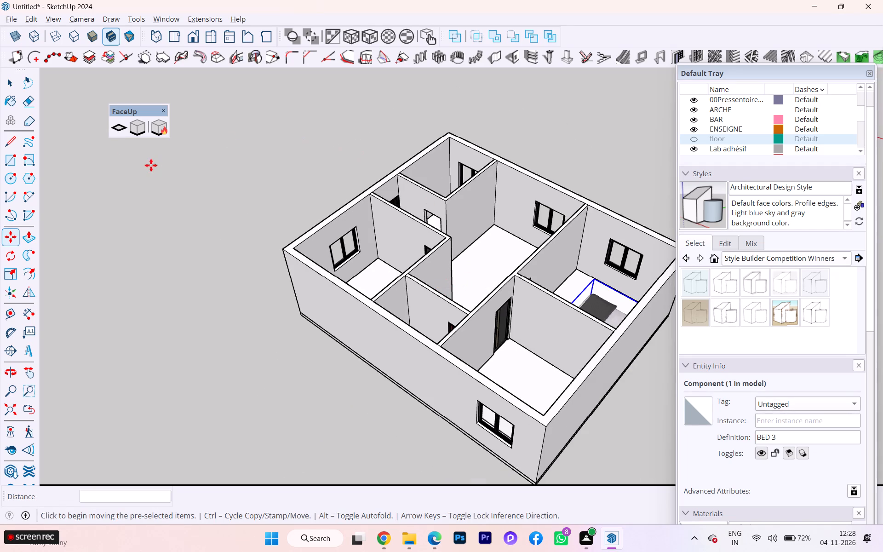
click(37, 292)
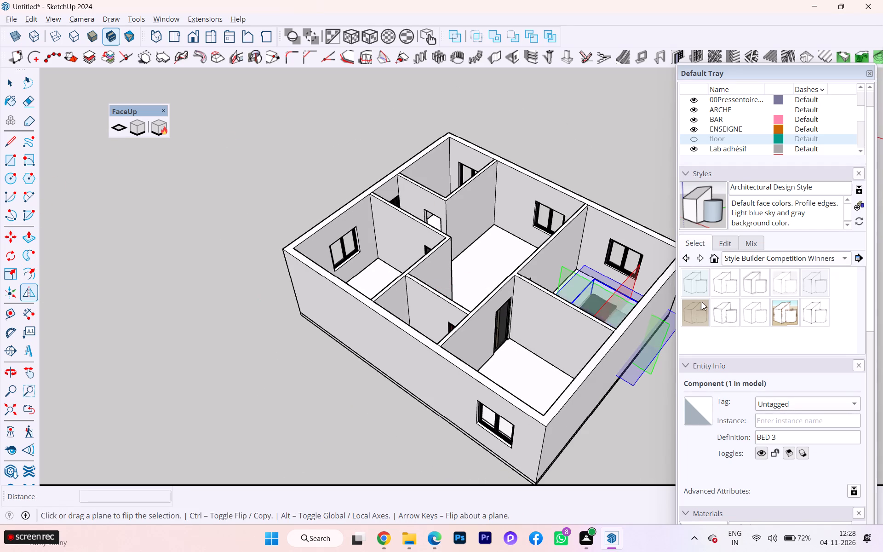
scroll(615, 304, down, 1)
scroll(615, 304, up, 4)
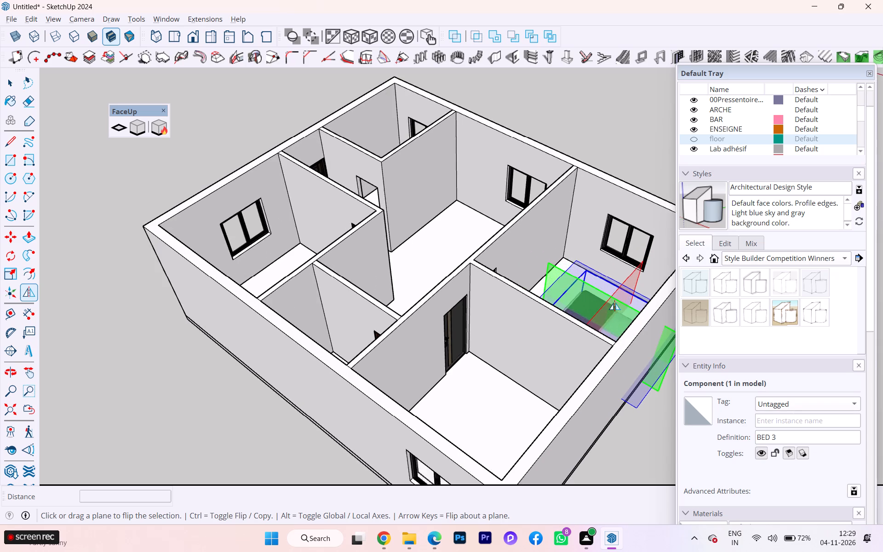
scroll(614, 303, up, 1)
scroll(614, 303, down, 1)
scroll(614, 303, up, 1)
scroll(614, 303, down, 1)
scroll(614, 303, up, 5)
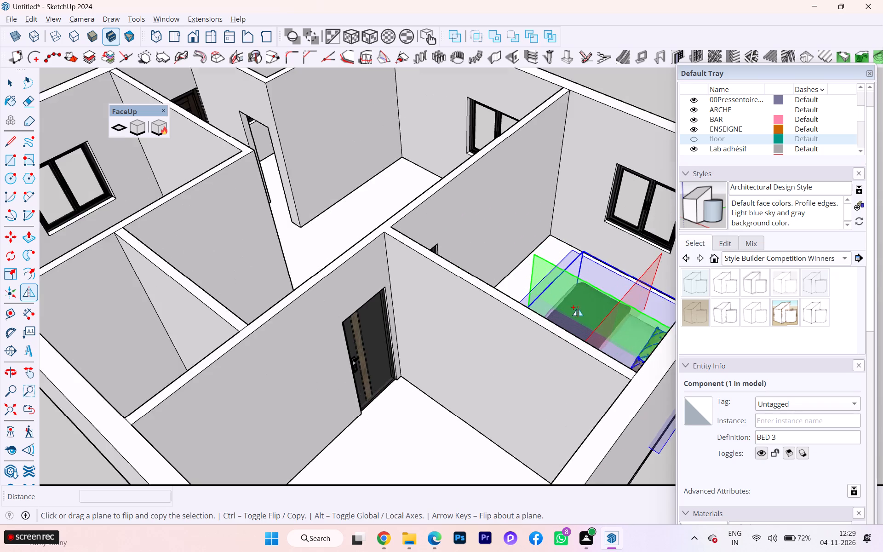
scroll(578, 309, up, 3)
click(560, 287)
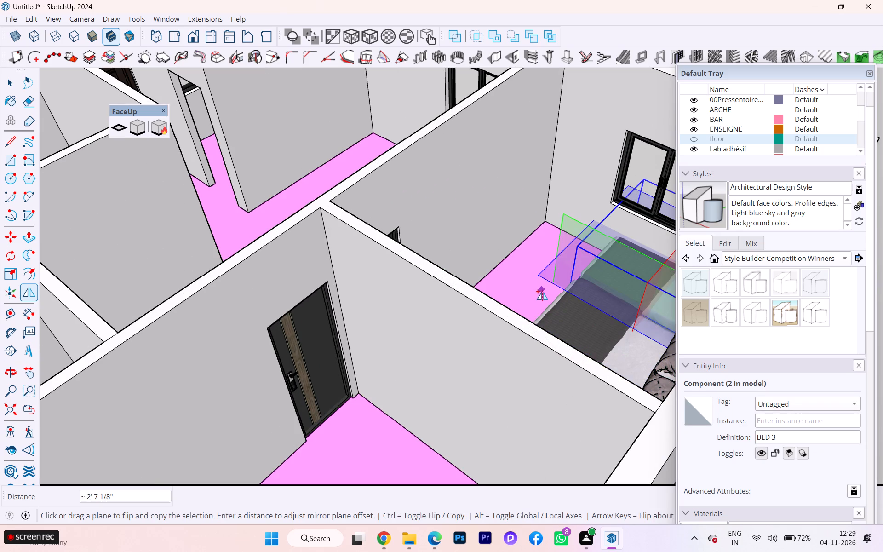
scroll(493, 306, down, 3)
scroll(630, 290, down, 2)
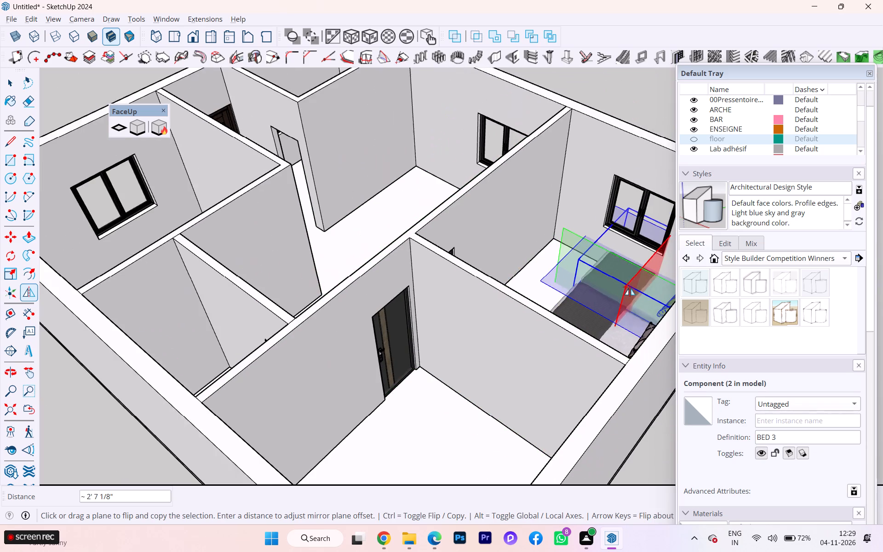
scroll(661, 294, up, 3)
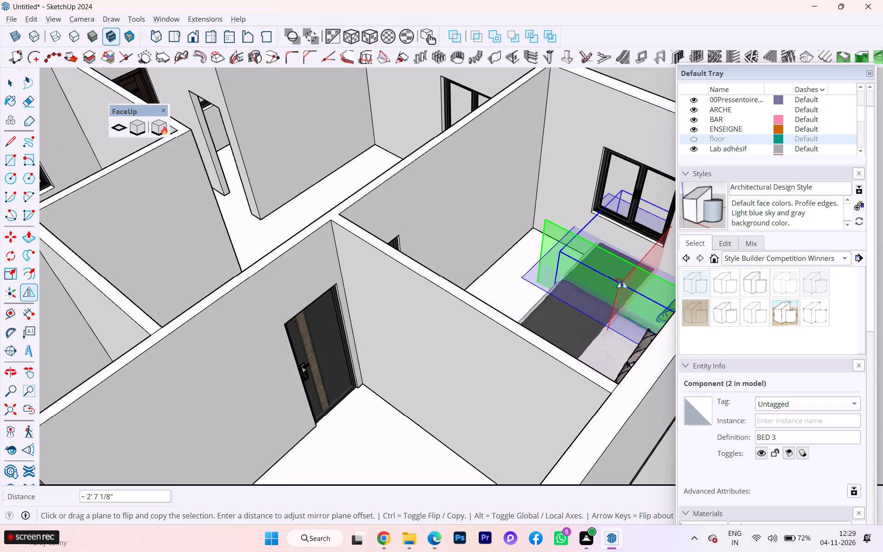
key(Escape)
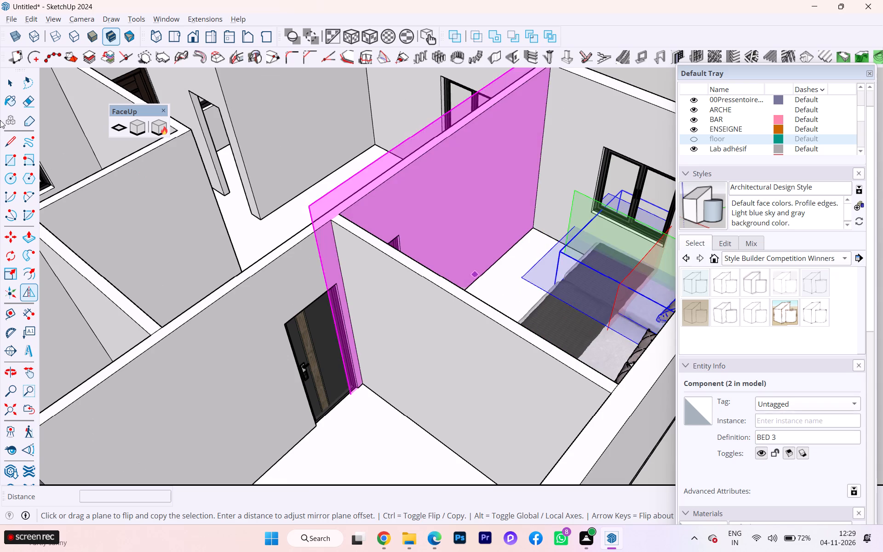
Move the selected bed about 17' 11 11/16" across the partition into the other rear bedroom, keeping its headboard toward the rear wall.
click(5, 82)
click(629, 284)
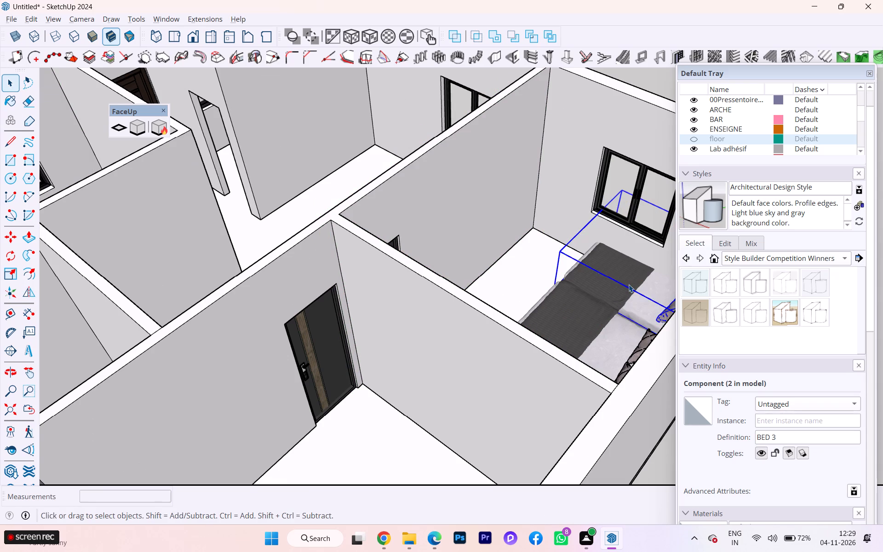
key(m)
click(627, 282)
scroll(556, 334, down, 8)
scroll(570, 306, up, 1)
scroll(622, 271, down, 2)
scroll(622, 271, up, 1)
scroll(622, 271, down, 2)
scroll(443, 416, down, 3)
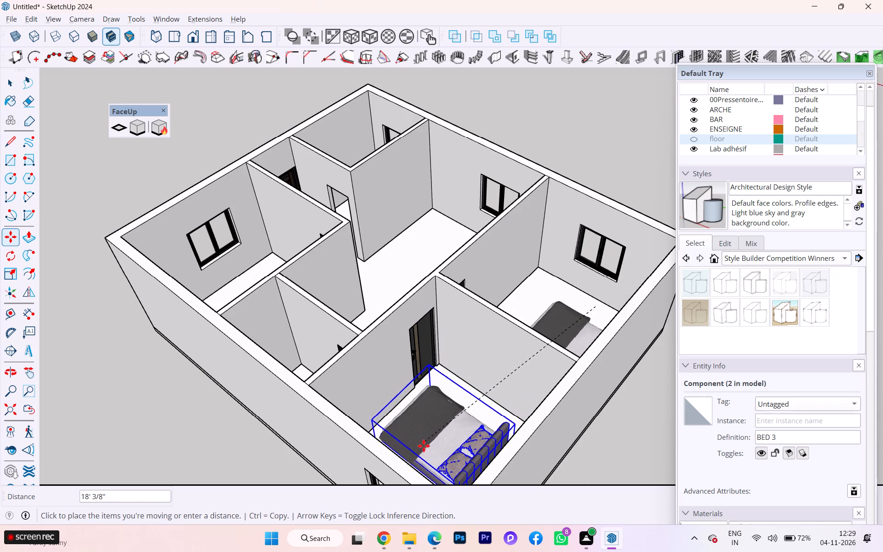
click(449, 466)
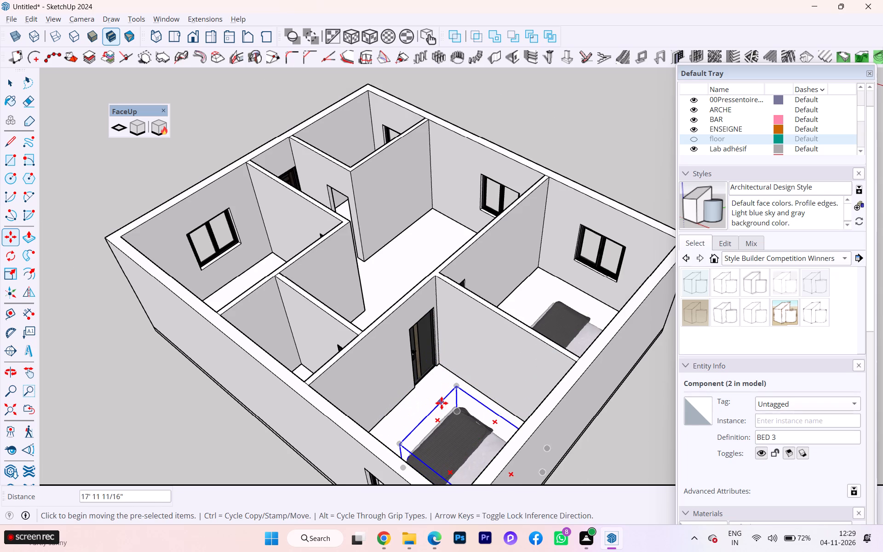
Shift the second bed slightly within its rear bedroom, away from the partition shared with the other bedroom.
middle_drag(446, 402, 600, 402)
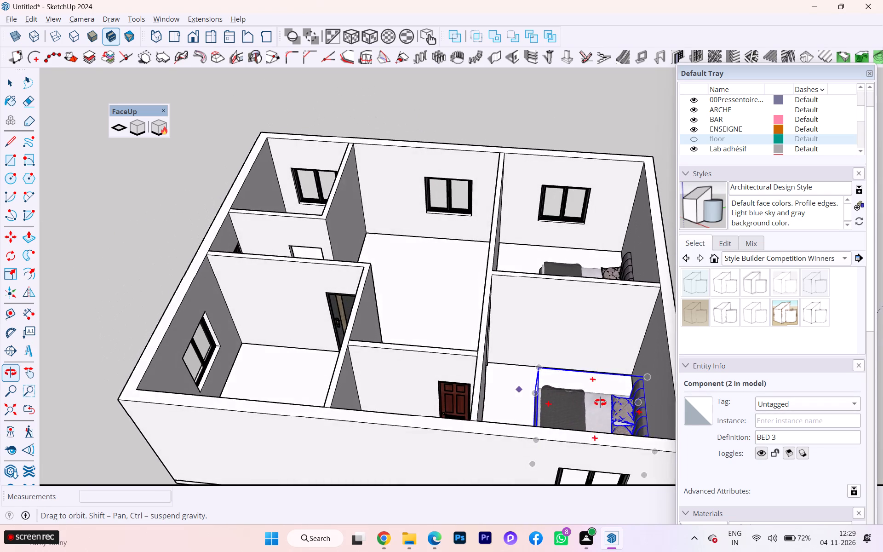
middle_drag(600, 402, 603, 399)
scroll(600, 397, down, 1)
middle_drag(592, 402, 778, 391)
scroll(287, 316, down, 2)
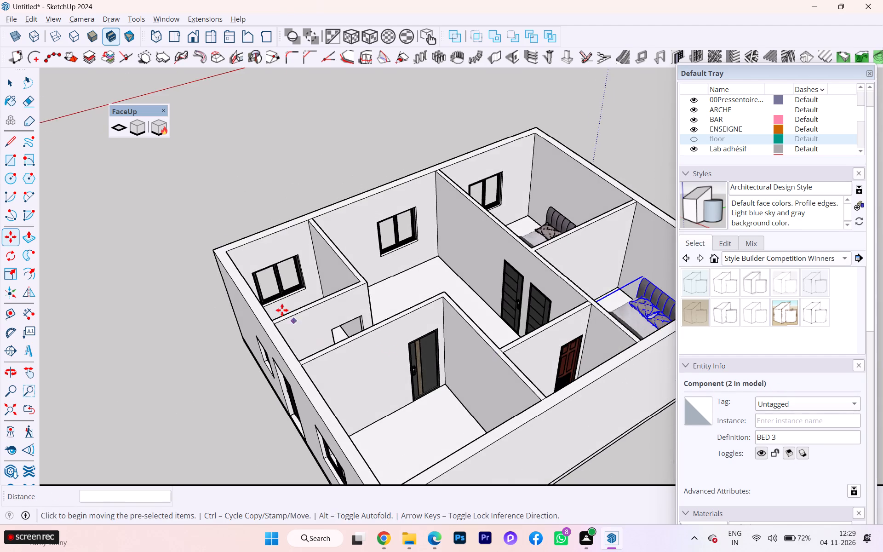
scroll(282, 310, down, 5)
scroll(285, 308, up, 1)
scroll(505, 282, up, 7)
scroll(600, 281, up, 2)
scroll(601, 282, down, 1)
scroll(602, 283, up, 4)
scroll(616, 327, down, 3)
scroll(616, 327, up, 4)
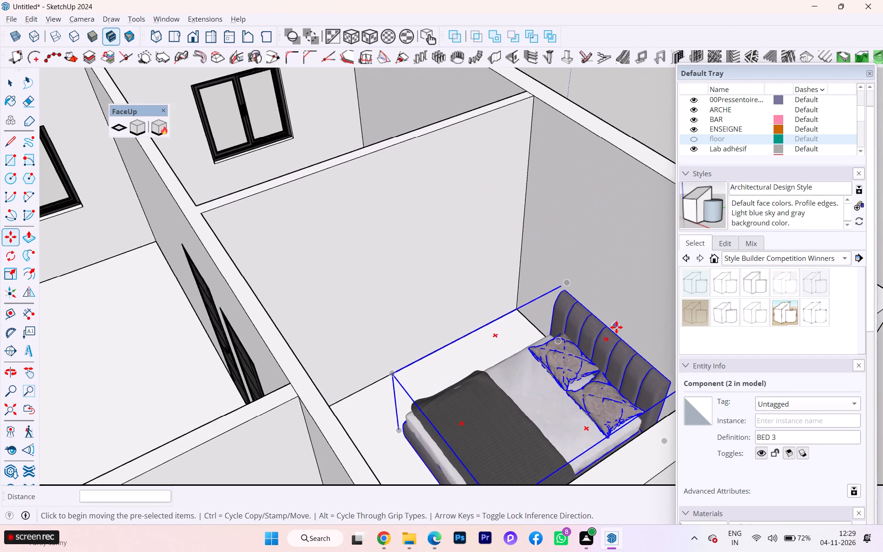
scroll(621, 316, down, 11)
middle_drag(562, 302, 566, 317)
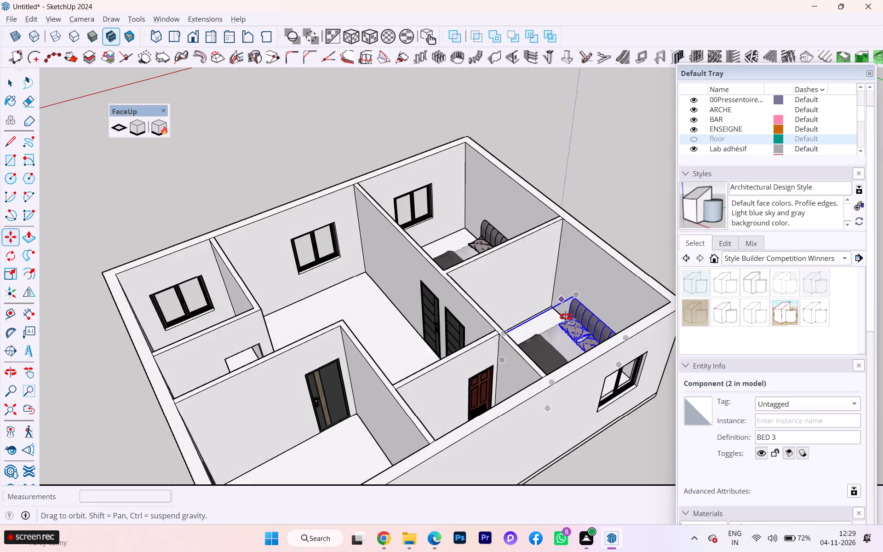
middle_drag(566, 317, 604, 430)
scroll(581, 354, up, 6)
click(562, 331)
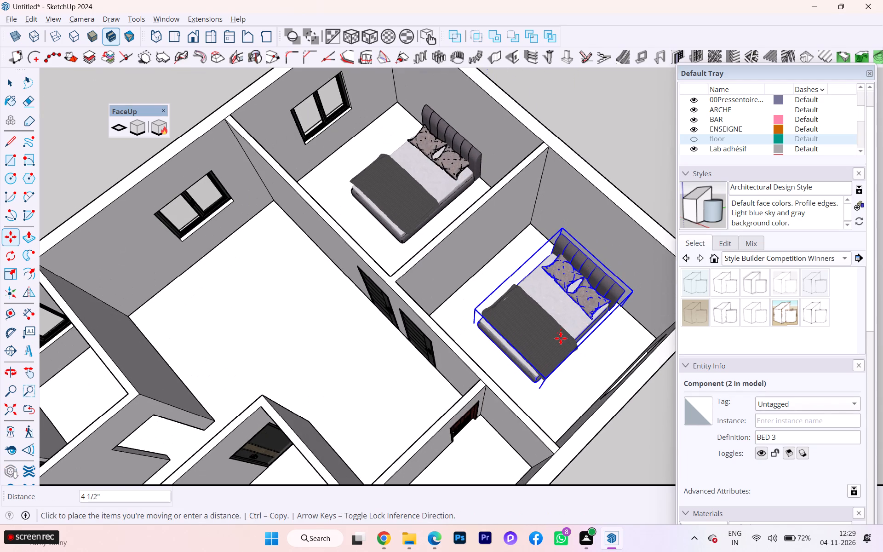
click(569, 339)
Examine both bed placements and the house from above and from the front facade, with the bed deselected.
scroll(614, 291, down, 2)
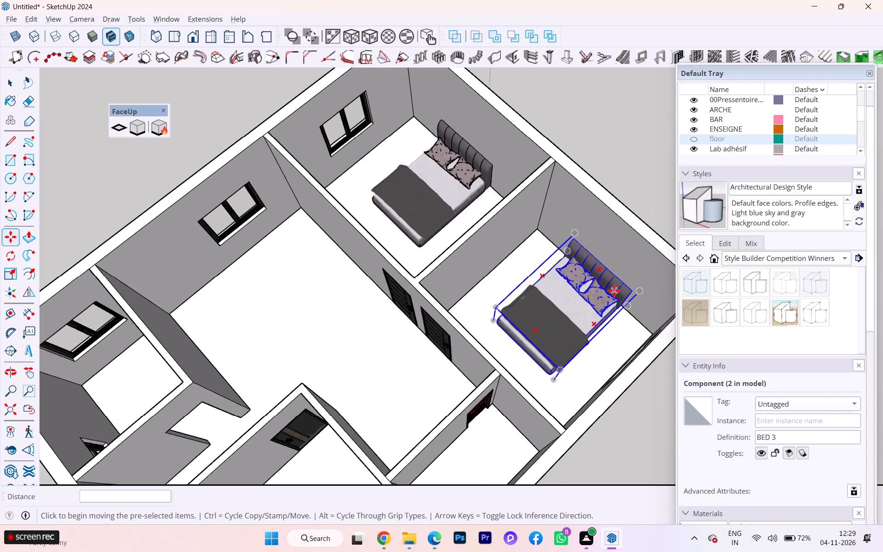
scroll(614, 291, down, 2)
middle_drag(619, 288, 563, 224)
scroll(556, 232, down, 2)
scroll(556, 233, up, 2)
scroll(556, 236, down, 1)
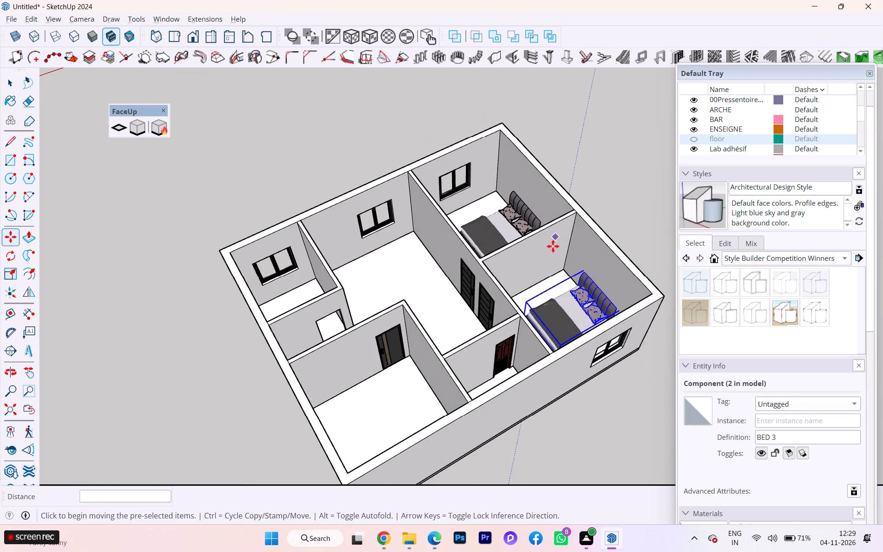
middle_drag(568, 210, 720, 127)
scroll(357, 298, down, 1)
middle_drag(352, 299, 511, 280)
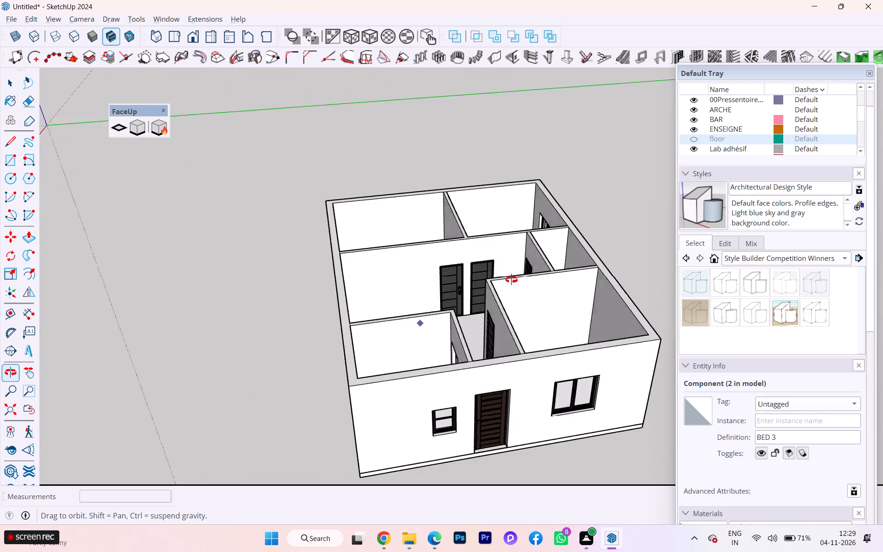
middle_drag(511, 280, 449, 276)
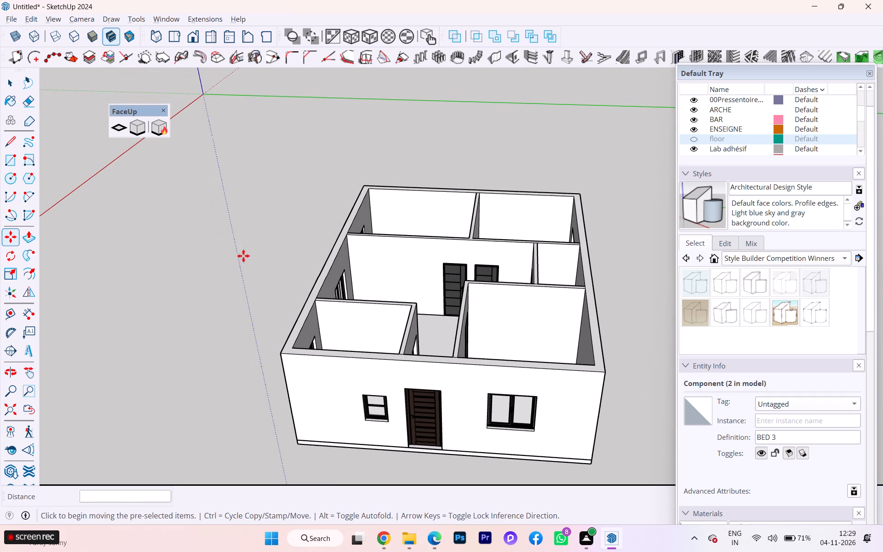
click(11, 86)
click(189, 197)
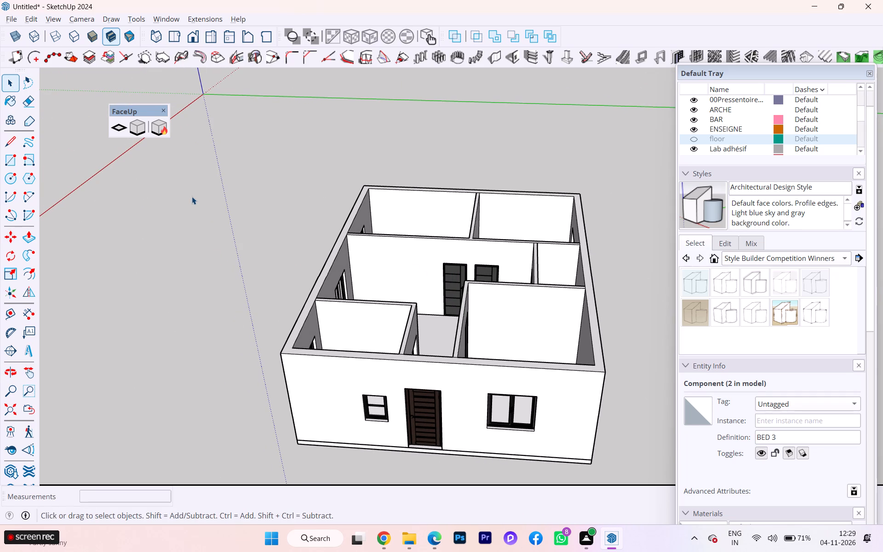
scroll(310, 252, down, 2)
scroll(324, 256, up, 2)
scroll(330, 257, down, 1)
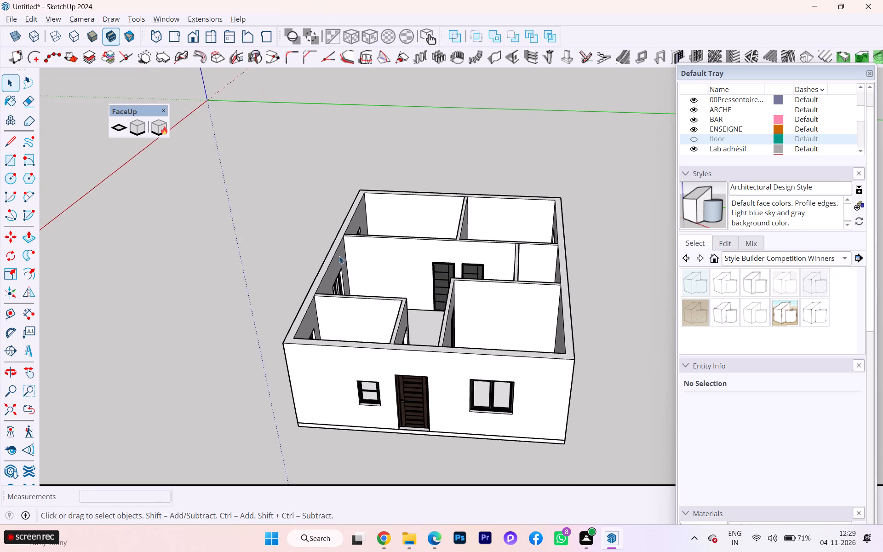
middle_drag(340, 255, 359, 169)
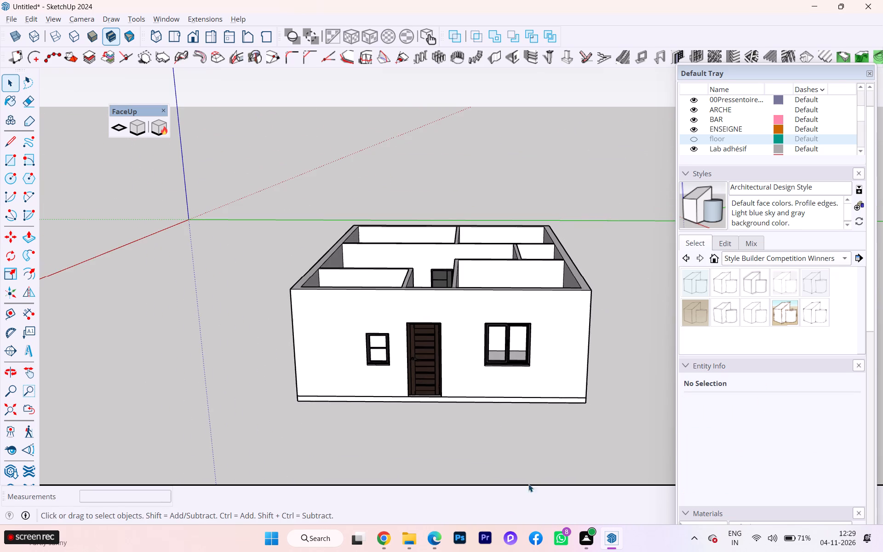
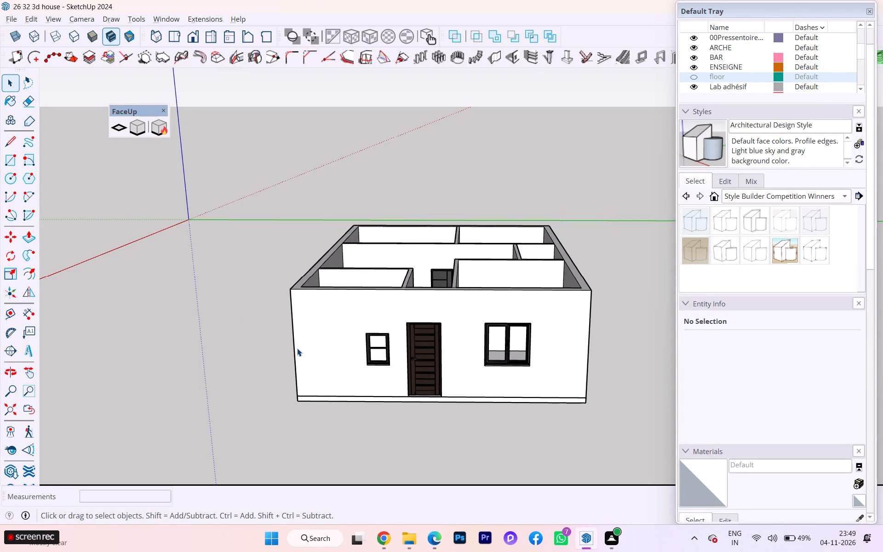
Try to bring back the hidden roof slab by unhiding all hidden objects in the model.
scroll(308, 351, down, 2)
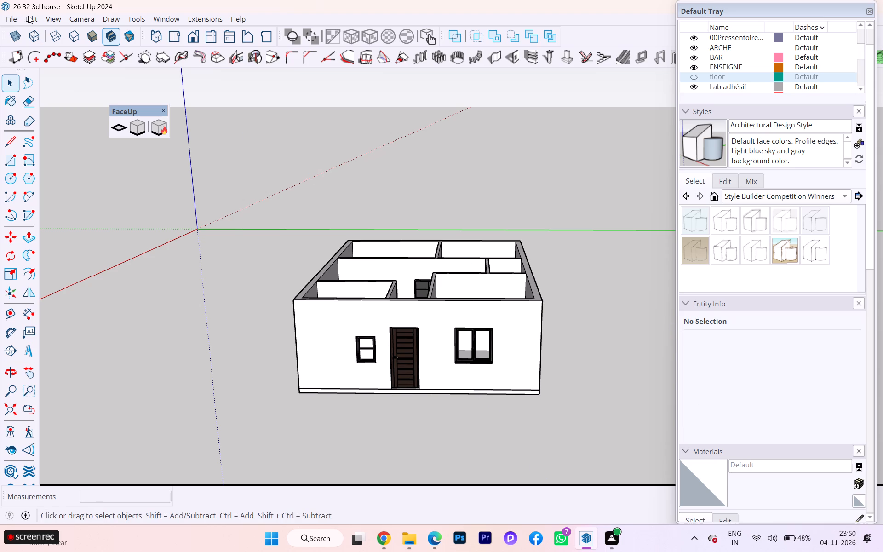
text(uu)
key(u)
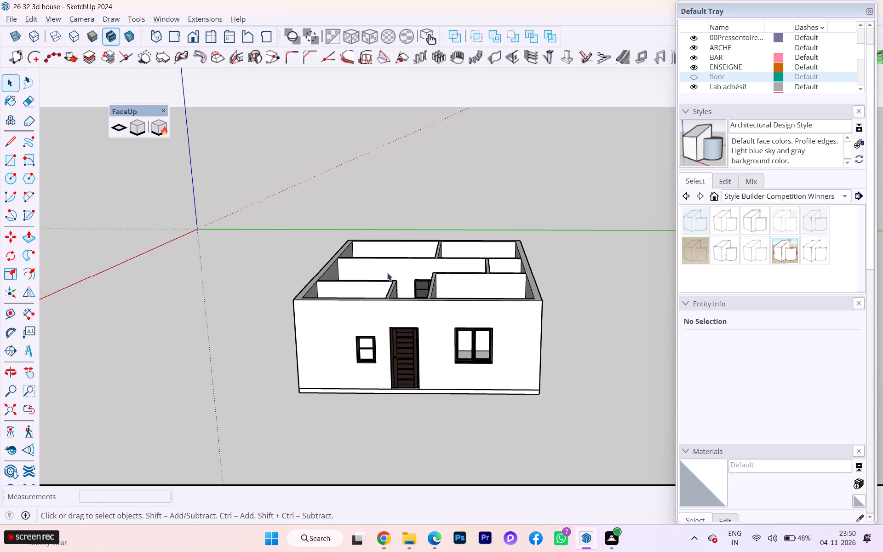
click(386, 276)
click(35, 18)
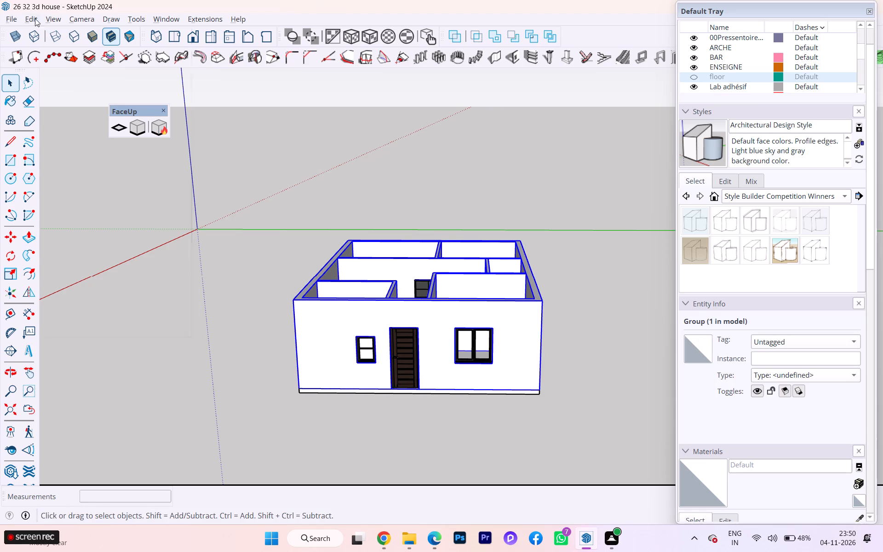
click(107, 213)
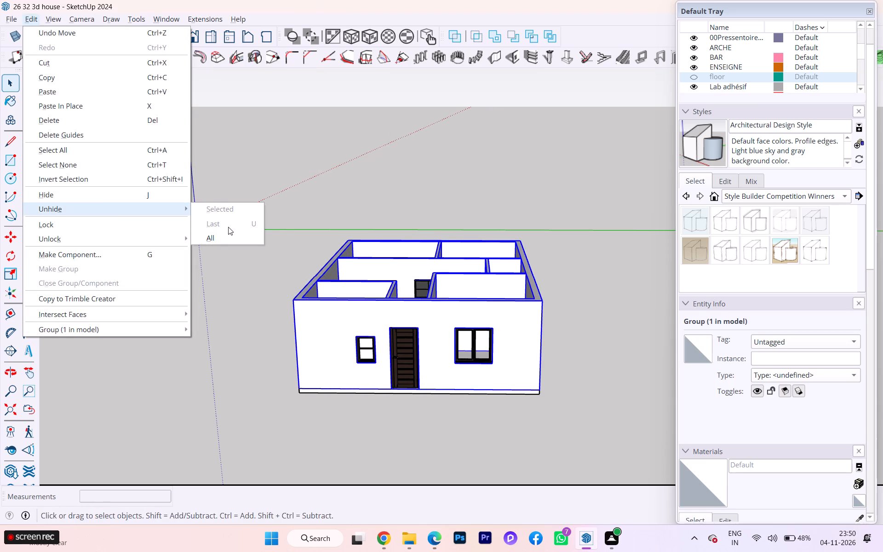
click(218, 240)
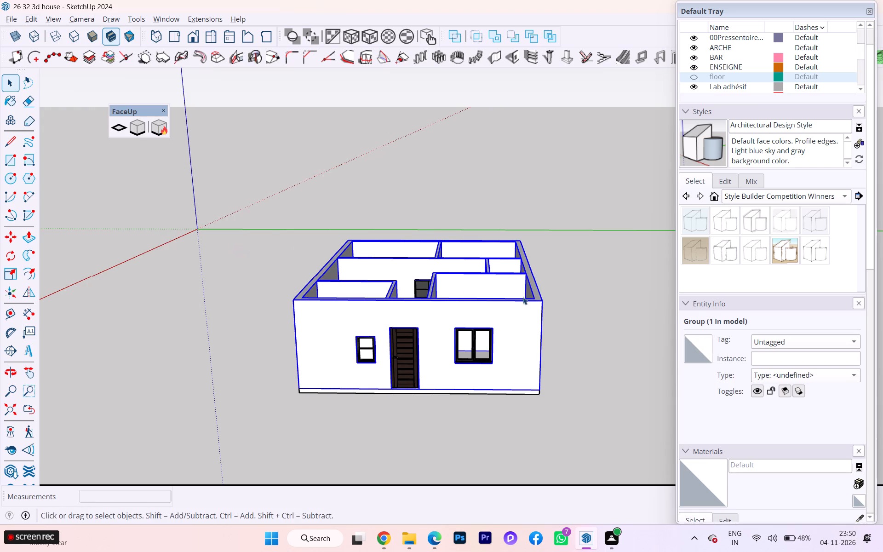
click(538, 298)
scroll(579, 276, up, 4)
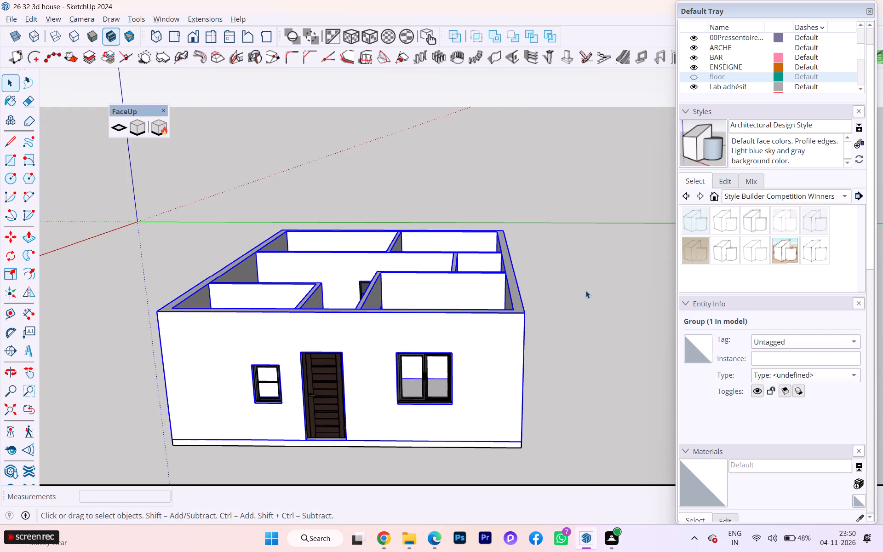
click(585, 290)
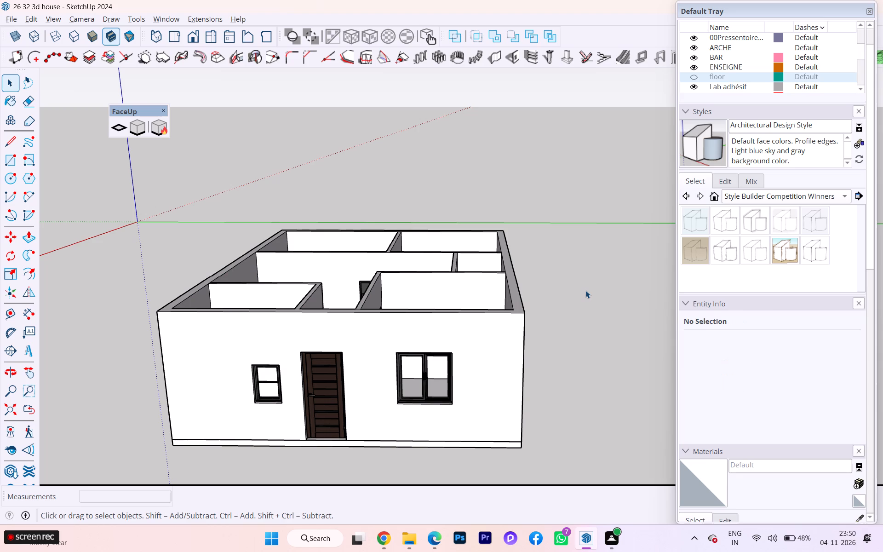
Turn on the visibility of the floor tag.
scroll(509, 302, down, 2)
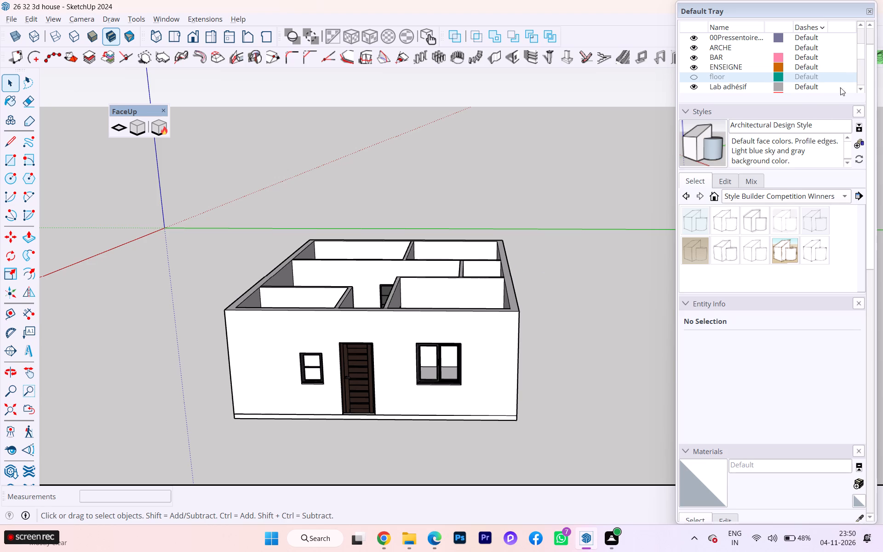
scroll(844, 70, up, 1)
scroll(844, 69, down, 1)
scroll(844, 68, up, 4)
scroll(776, 73, down, 2)
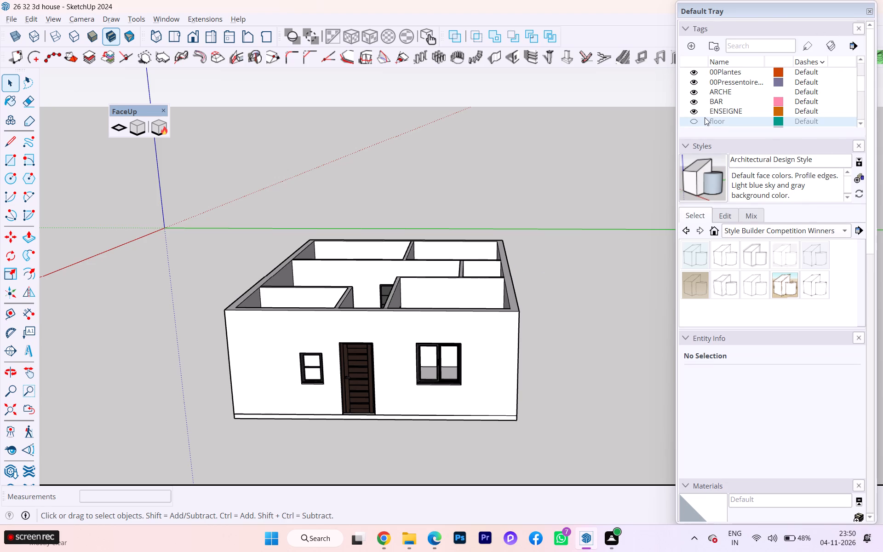
double_click(697, 118)
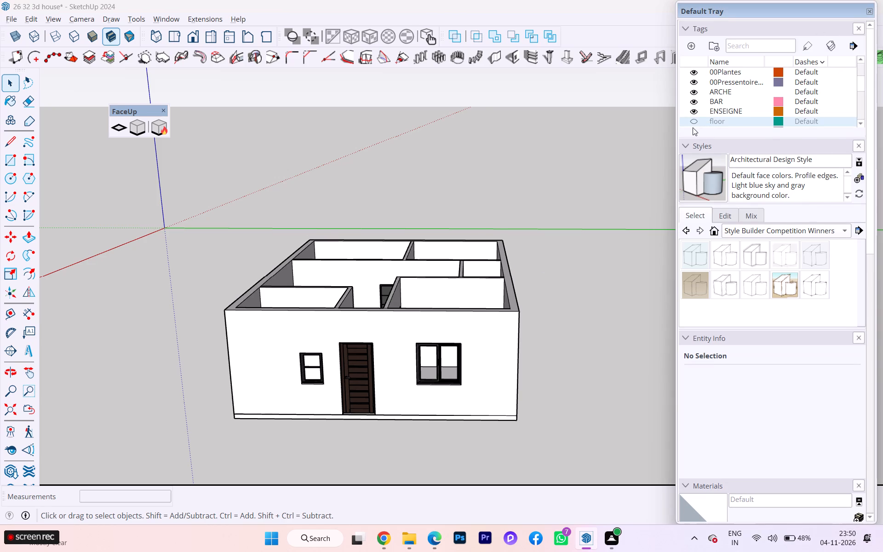
click(697, 123)
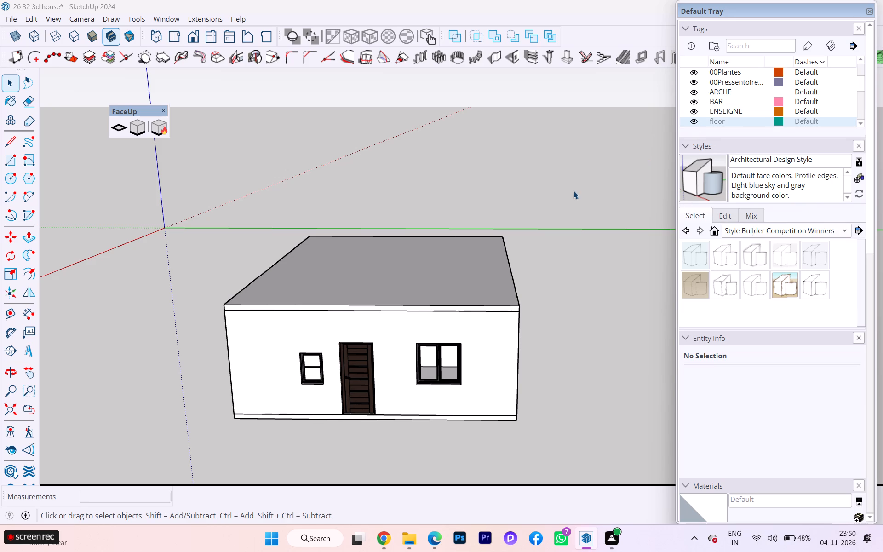
Assign the roof slab group on top of the walls to the slab tag.
click(398, 303)
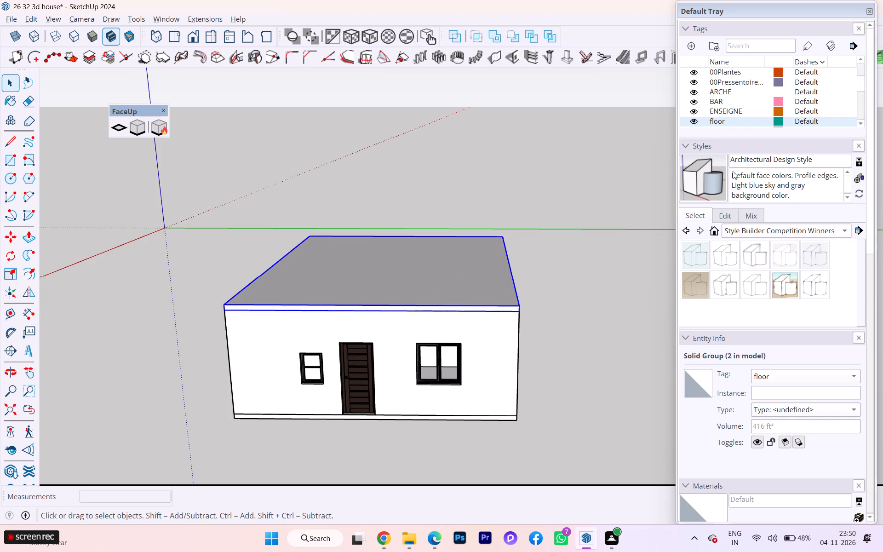
click(779, 370)
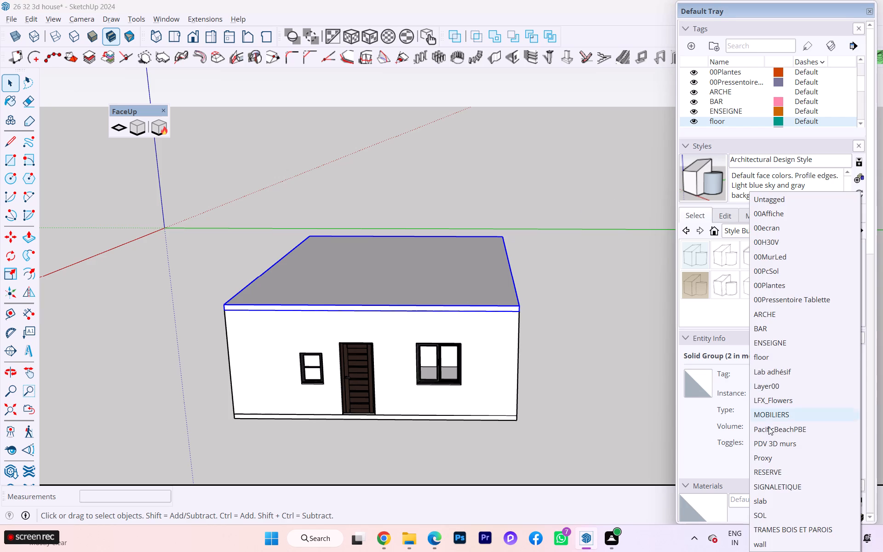
click(774, 499)
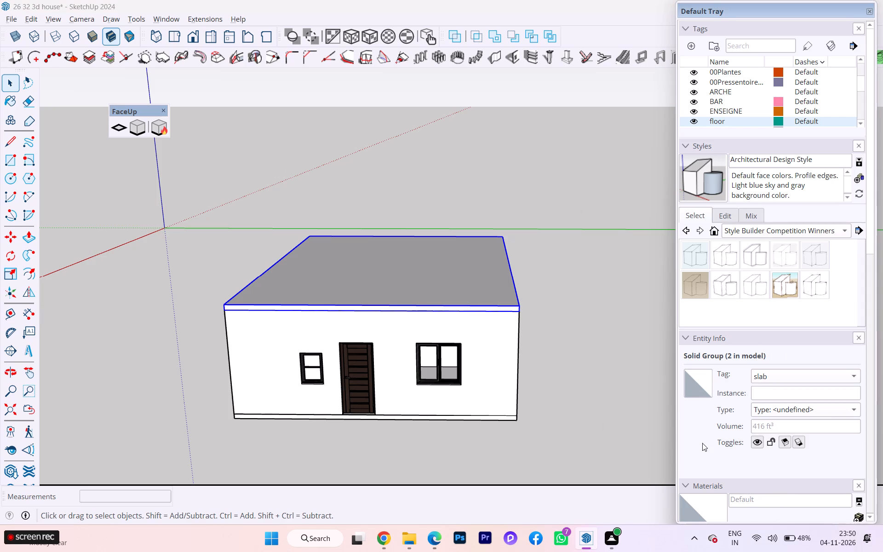
Assign the ground-level slab group beneath the walls to the floor tag, and check the roof slab's tag.
click(491, 418)
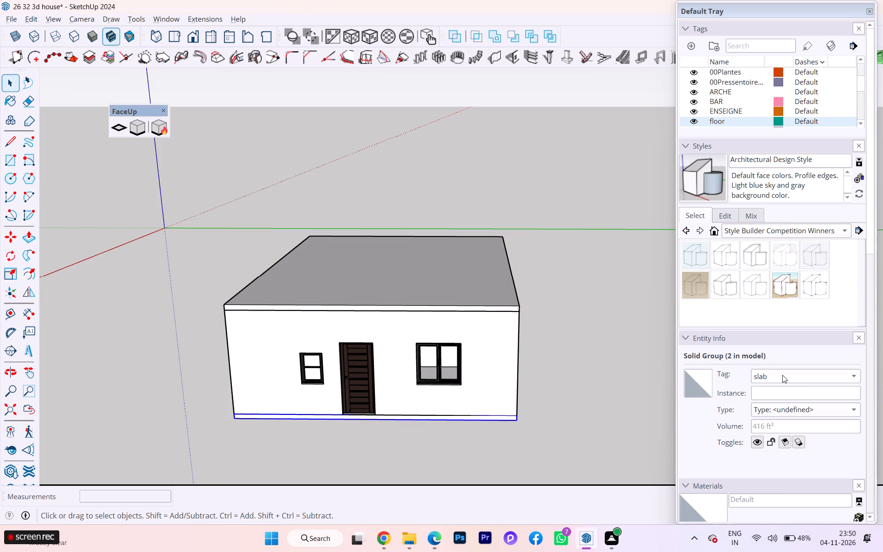
click(782, 374)
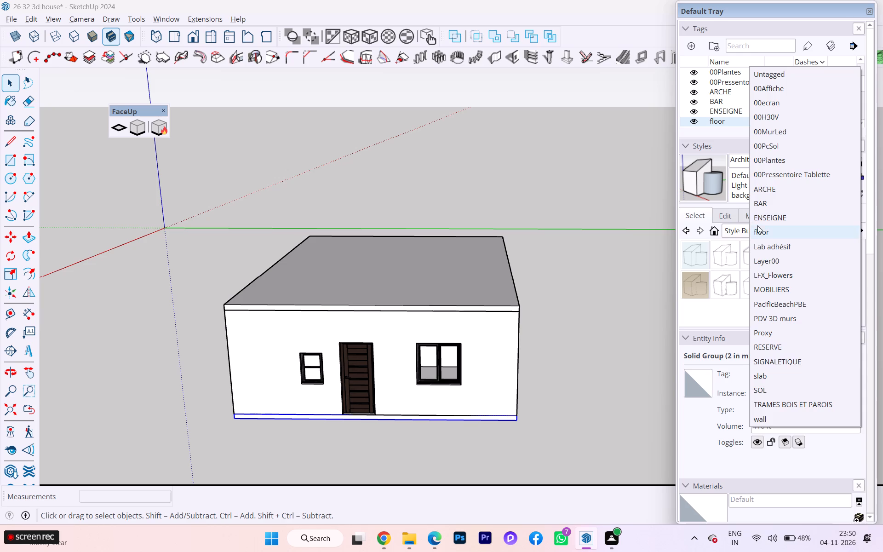
click(758, 227)
click(506, 302)
click(544, 288)
click(477, 303)
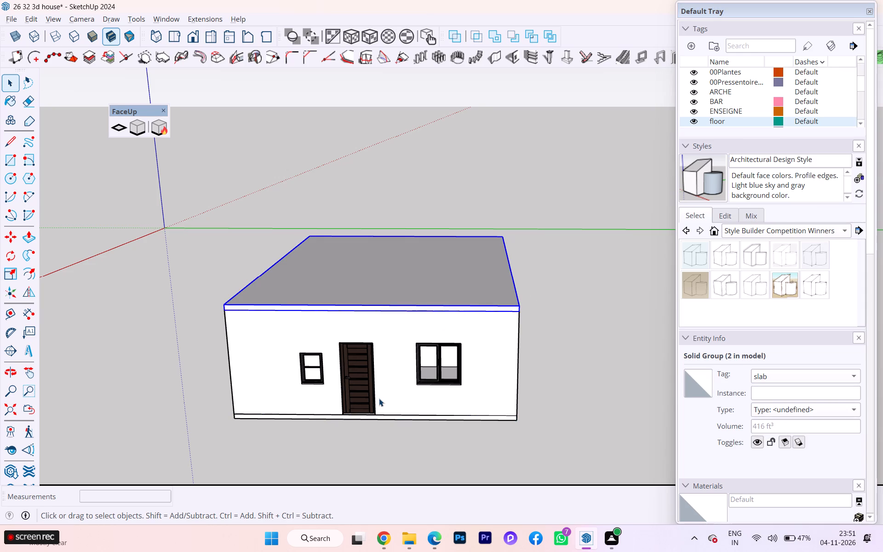
Open the ground floor slab group and push/pull its front edge face 2' outward from the entrance facade.
scroll(379, 398, down, 1)
scroll(384, 392, up, 6)
scroll(393, 399, down, 1)
scroll(393, 399, up, 1)
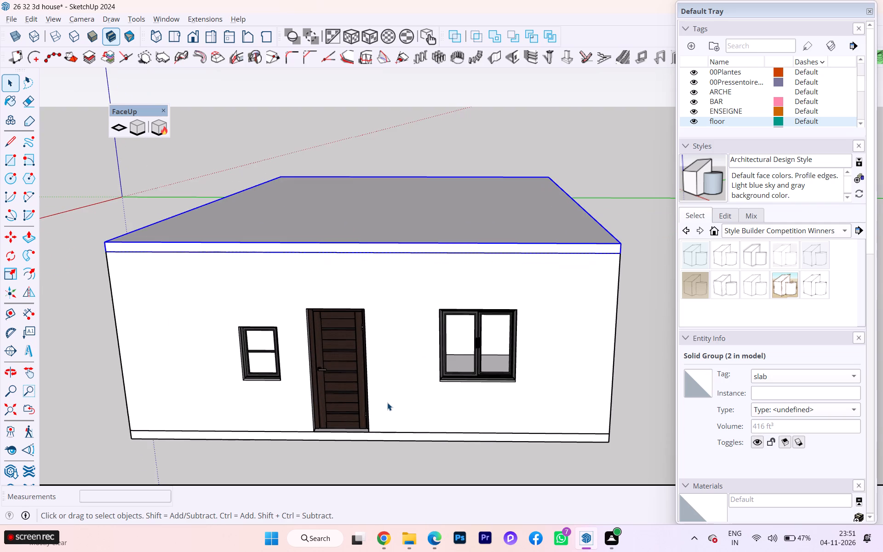
scroll(386, 403, down, 2)
scroll(377, 412, up, 1)
scroll(377, 412, down, 2)
middle_drag(377, 412, 507, 397)
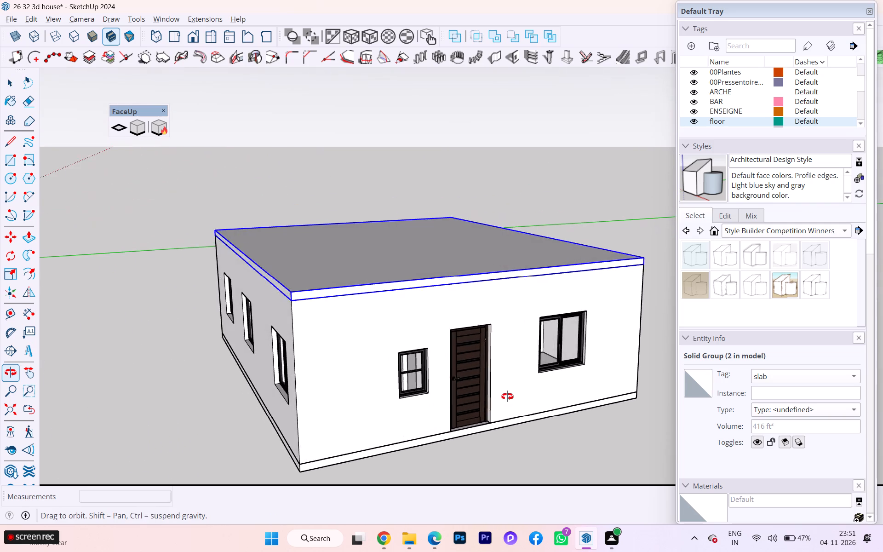
middle_drag(507, 397, 350, 379)
double_click(264, 404)
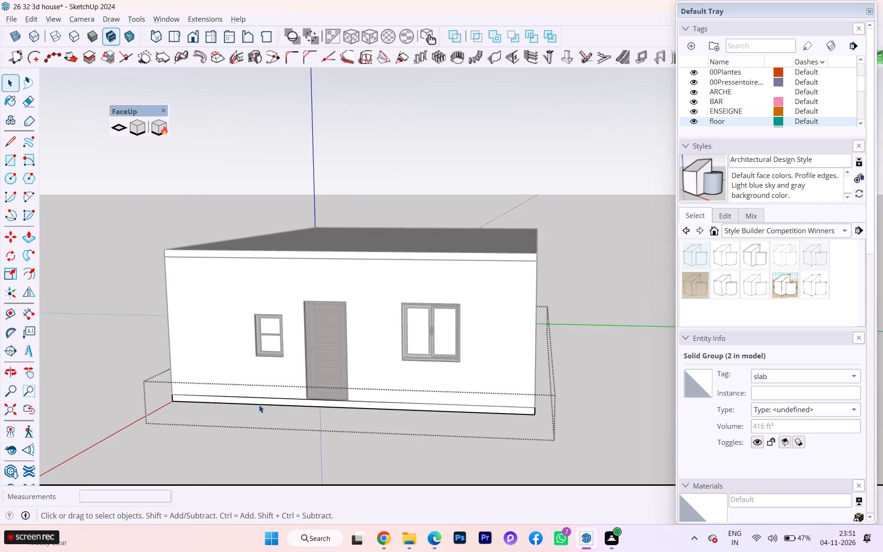
click(259, 405)
click(264, 399)
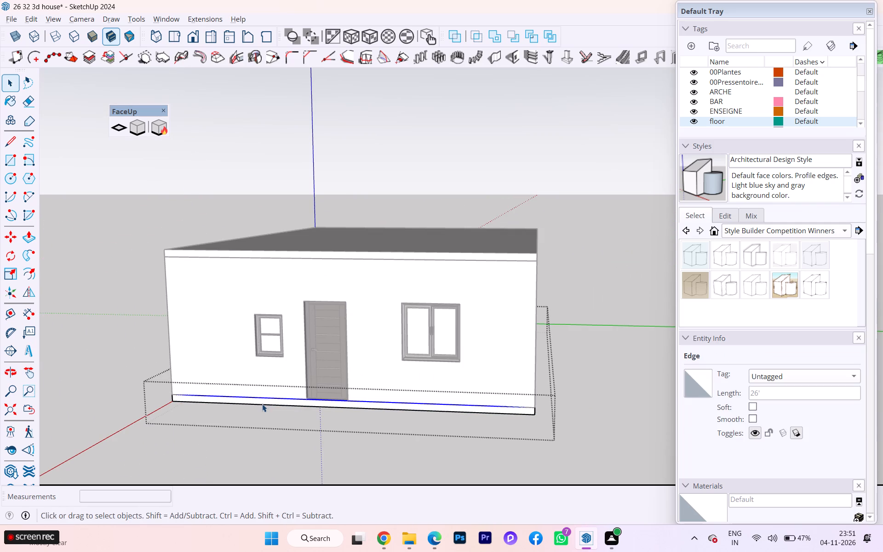
click(265, 401)
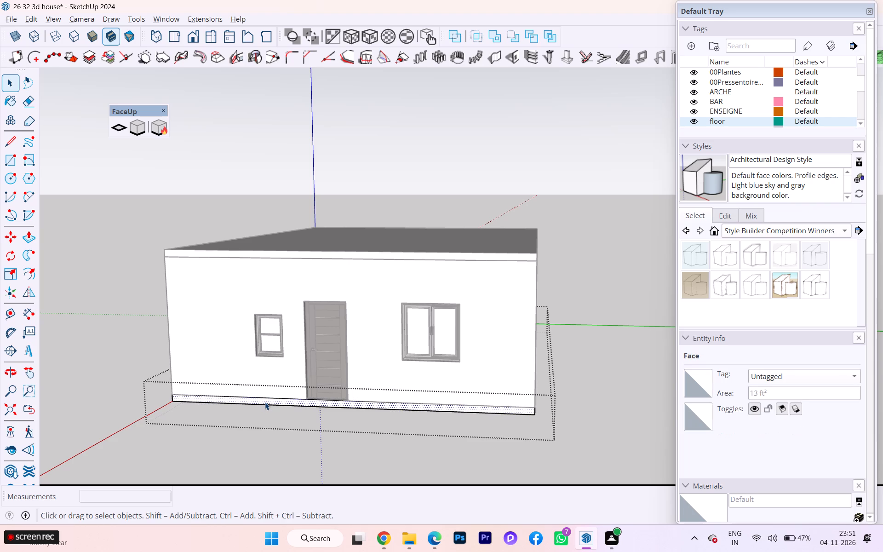
key(p)
click(270, 397)
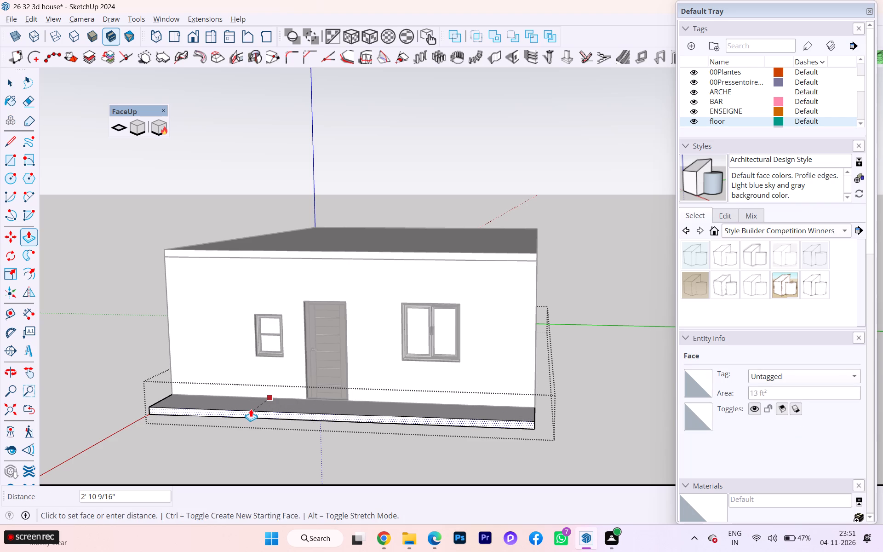
key(1)
key(BackSpace)
text(2')
key(Return)
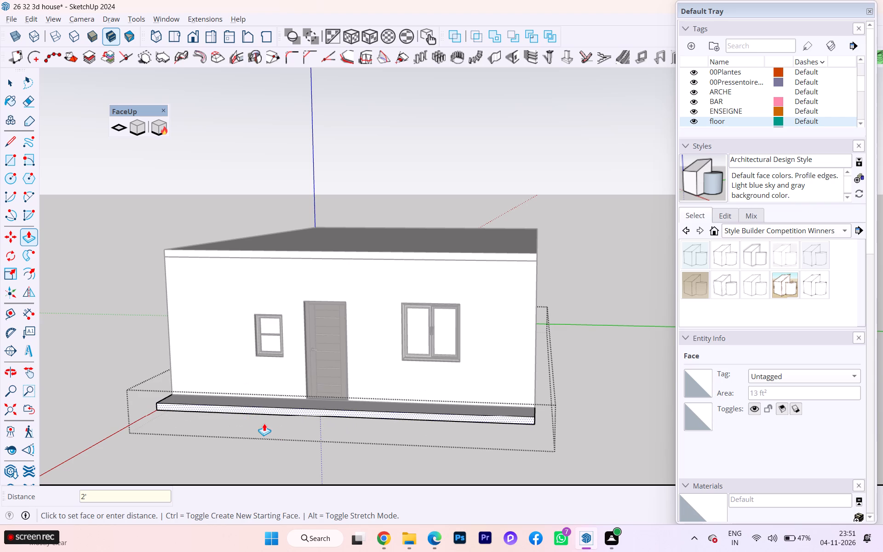
click(14, 87)
click(121, 185)
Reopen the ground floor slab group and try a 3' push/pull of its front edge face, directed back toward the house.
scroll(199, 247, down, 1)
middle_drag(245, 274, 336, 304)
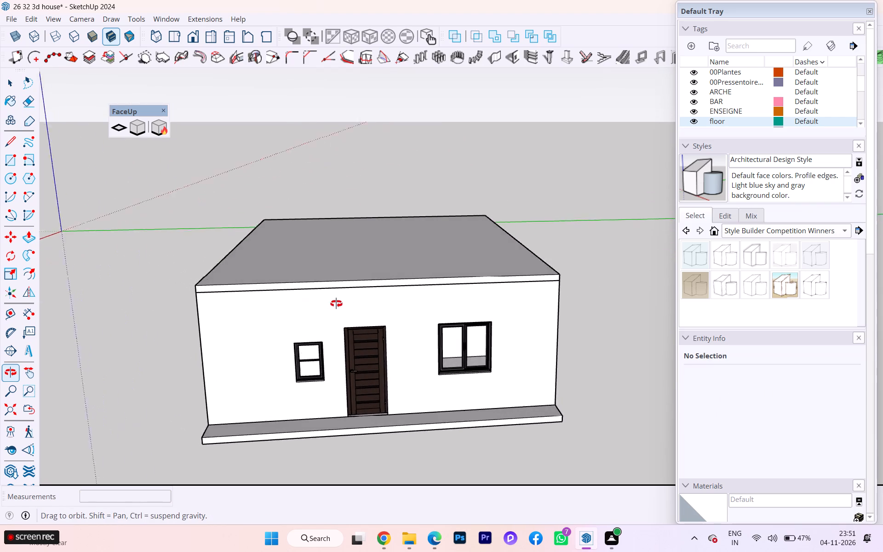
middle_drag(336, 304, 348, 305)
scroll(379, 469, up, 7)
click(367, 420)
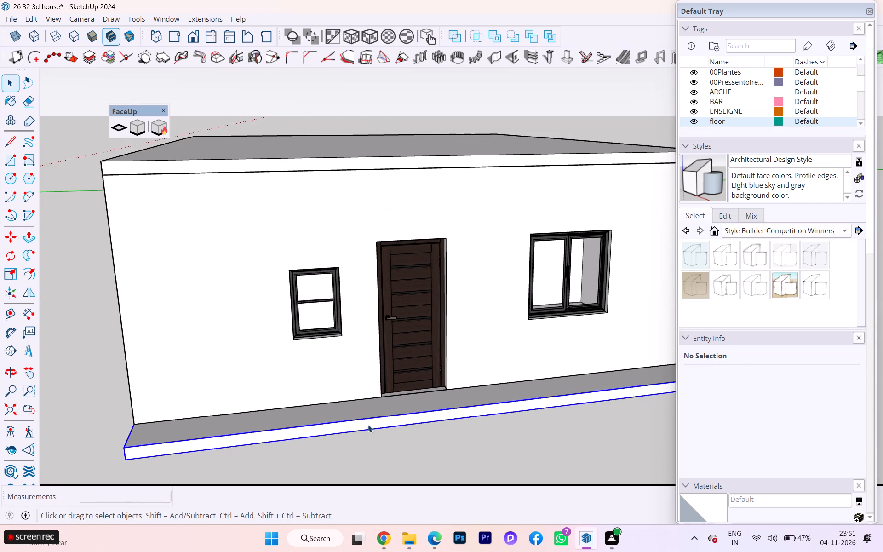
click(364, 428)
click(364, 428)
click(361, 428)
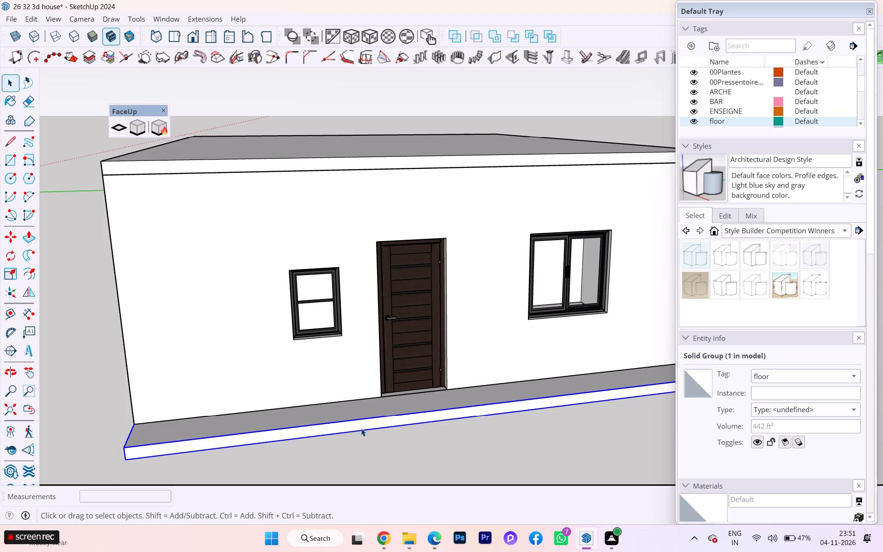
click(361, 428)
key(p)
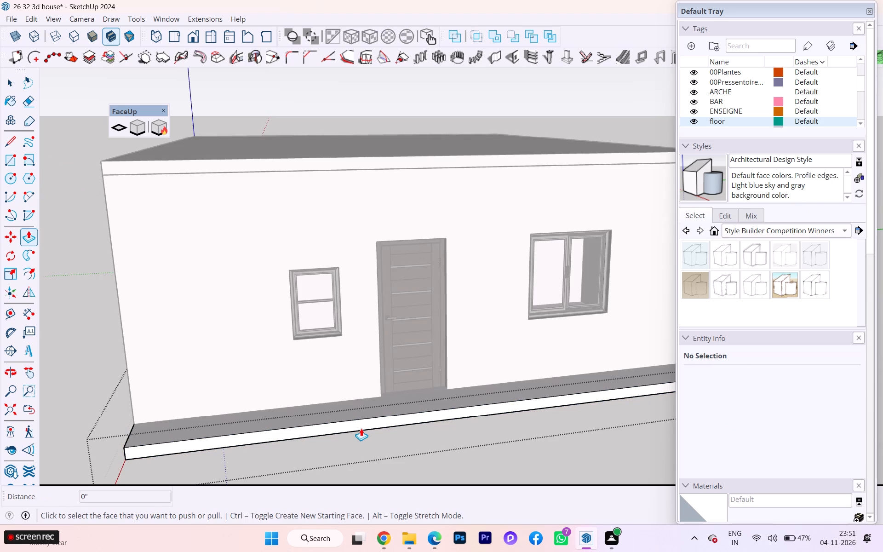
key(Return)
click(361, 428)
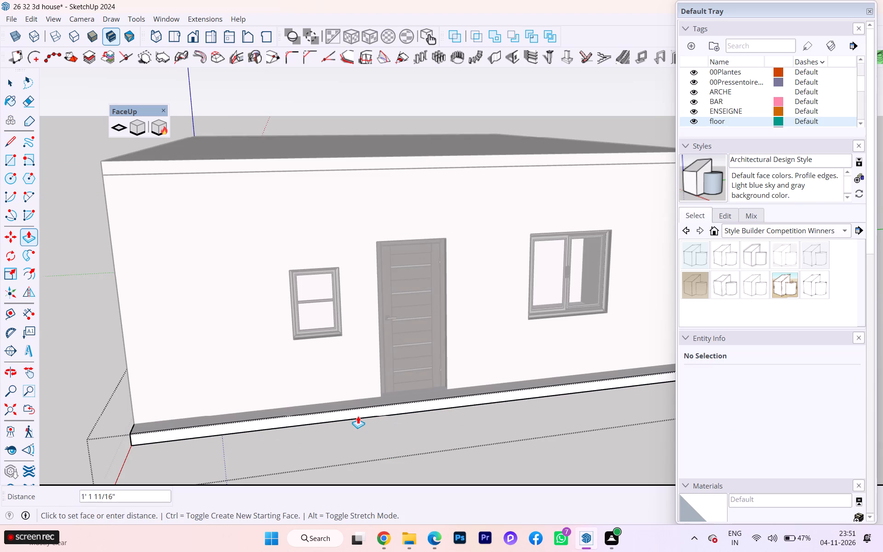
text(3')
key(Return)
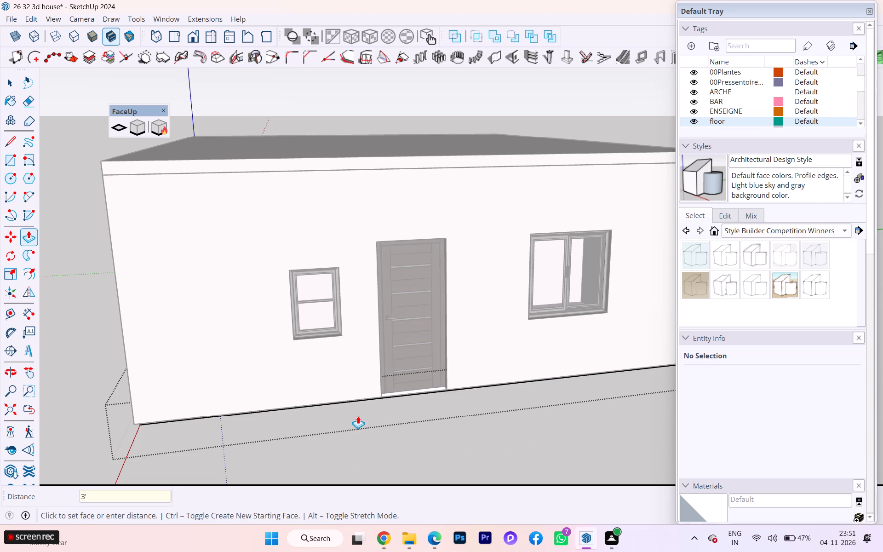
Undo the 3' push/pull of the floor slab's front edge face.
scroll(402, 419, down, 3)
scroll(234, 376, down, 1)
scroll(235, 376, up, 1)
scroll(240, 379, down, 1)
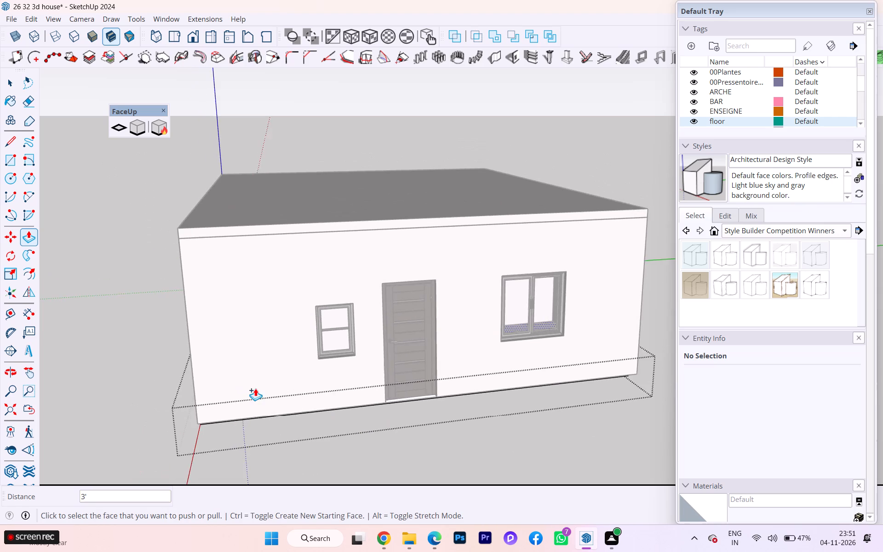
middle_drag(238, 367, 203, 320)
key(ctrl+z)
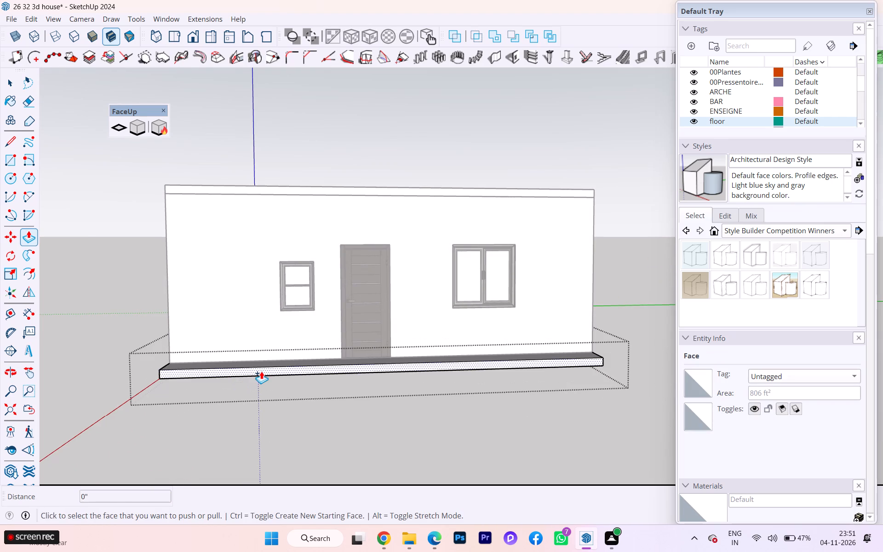
Push/pull the floor slab's front edge face a further 3' outward from the entrance facade.
click(261, 371)
text(3')
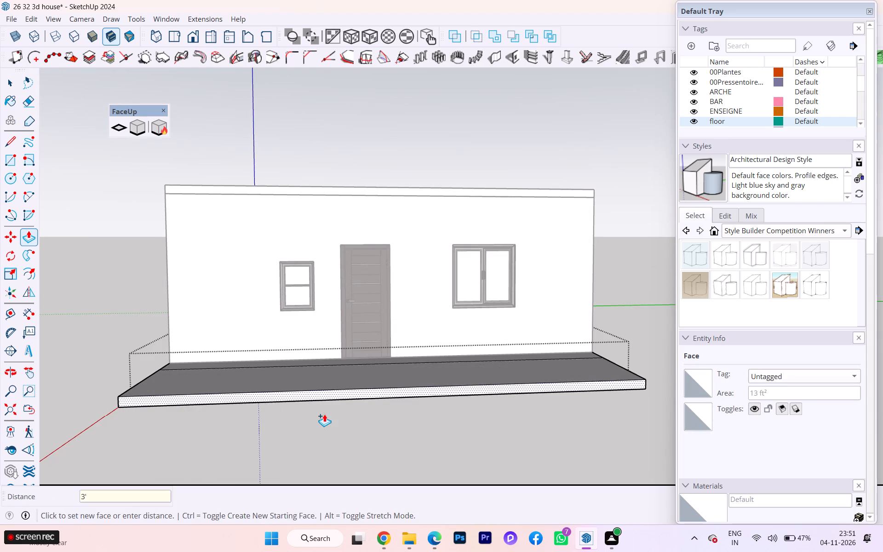
key(Return)
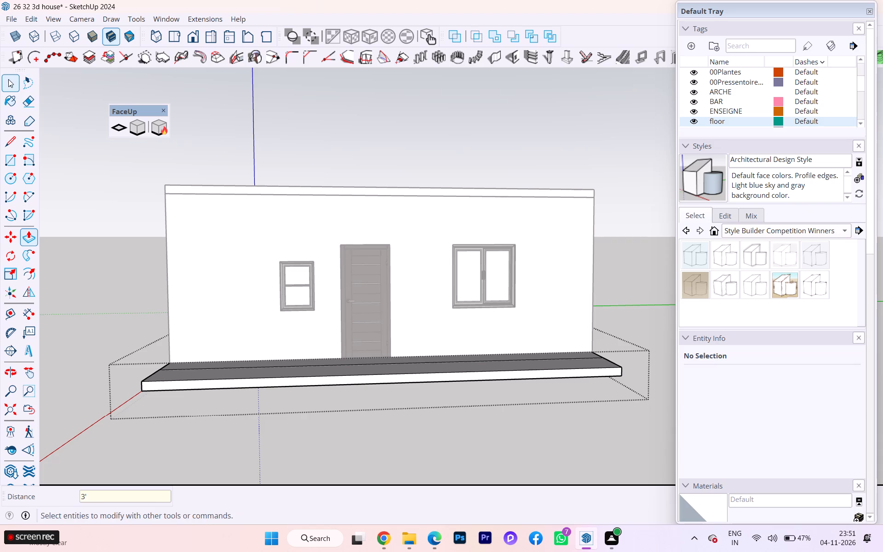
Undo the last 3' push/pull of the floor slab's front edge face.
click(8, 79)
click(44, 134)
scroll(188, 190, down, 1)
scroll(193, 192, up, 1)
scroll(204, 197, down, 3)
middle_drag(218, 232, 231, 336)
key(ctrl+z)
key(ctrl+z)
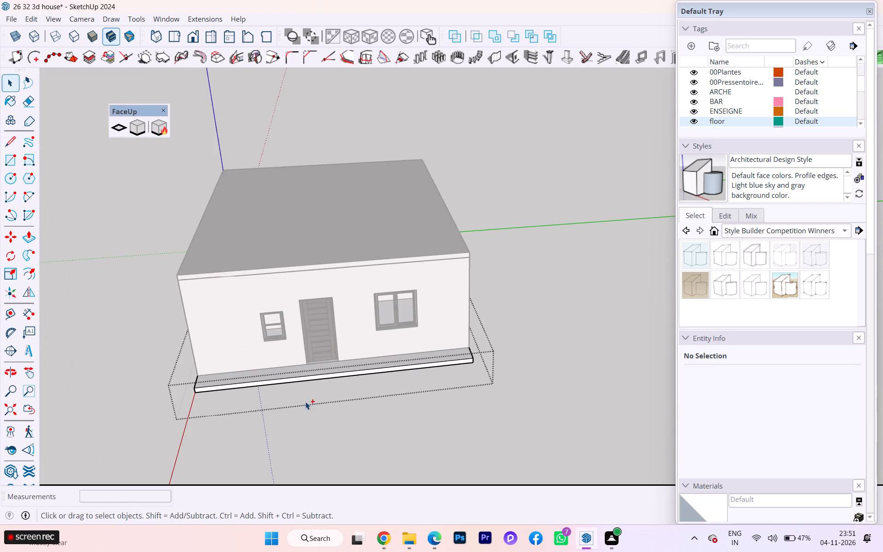
Push/pull the floor slab's front edge face 3' outward from the entrance facade and close the slab group.
scroll(281, 389, up, 1)
scroll(281, 389, down, 2)
scroll(281, 389, up, 3)
scroll(281, 387, down, 1)
scroll(281, 386, up, 9)
scroll(287, 376, down, 2)
scroll(287, 376, up, 3)
scroll(271, 379, down, 1)
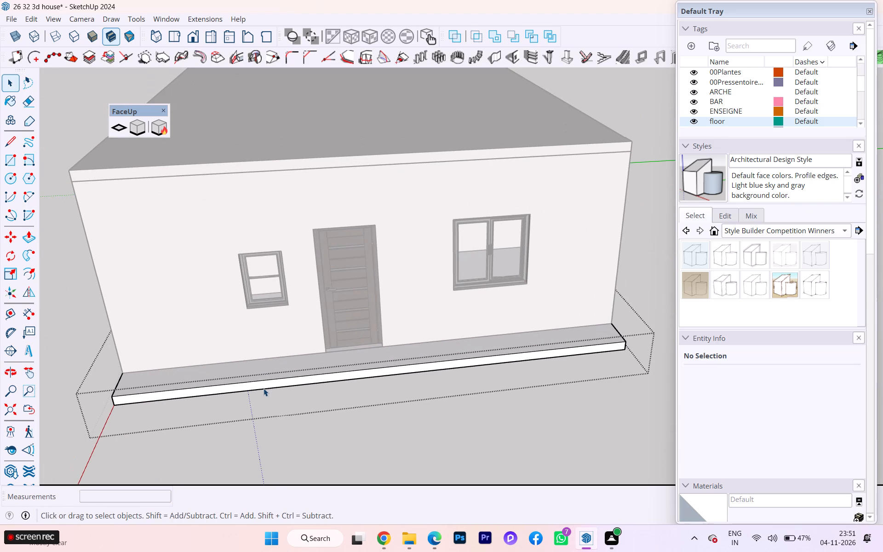
key(p)
click(259, 384)
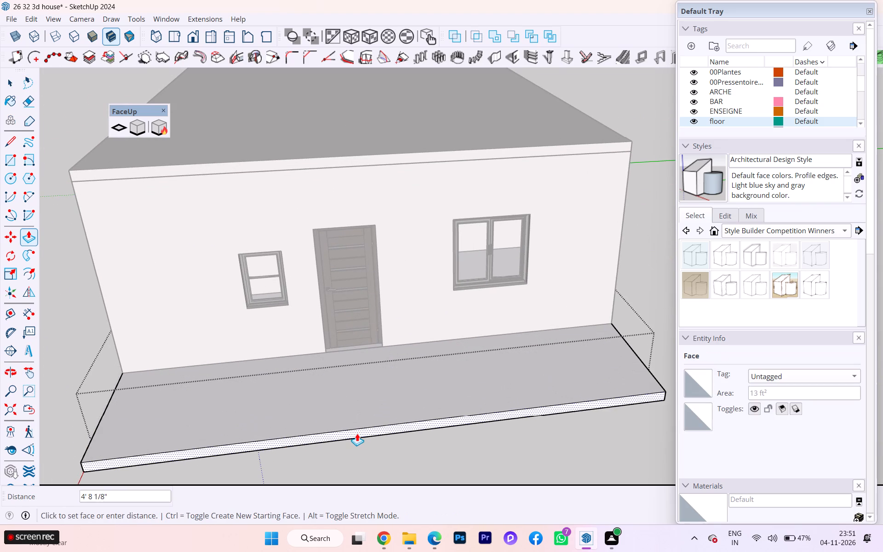
text(3')
key(Return)
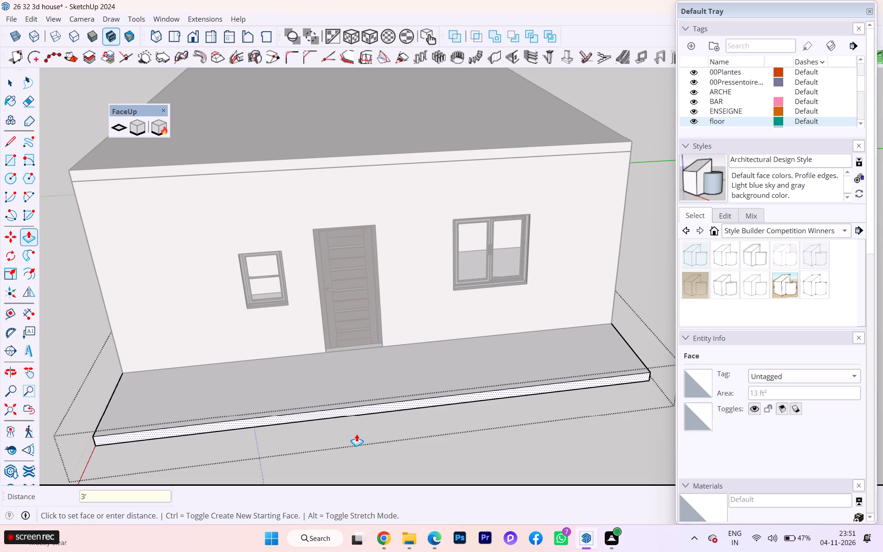
click(13, 92)
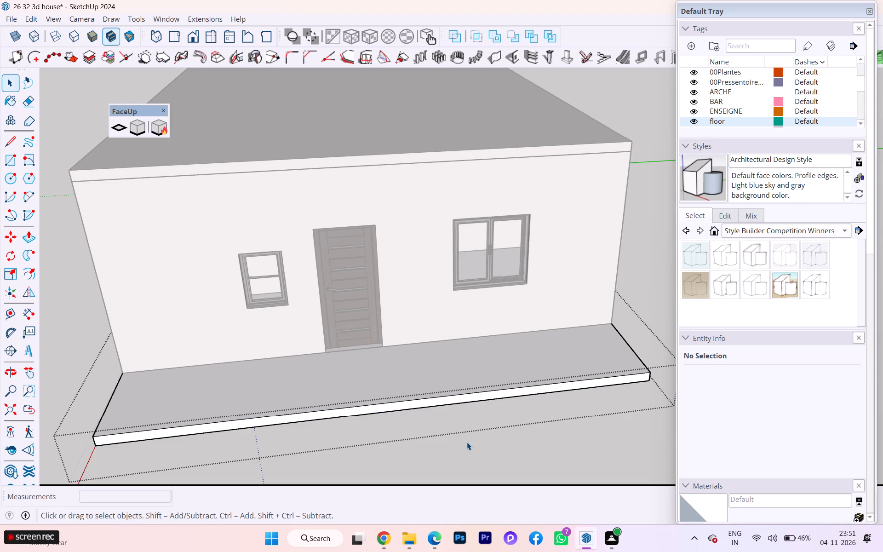
click(467, 442)
Examine the extended floor slab and the house exterior from the front and the window side.
scroll(460, 406, down, 3)
middle_drag(464, 399, 459, 397)
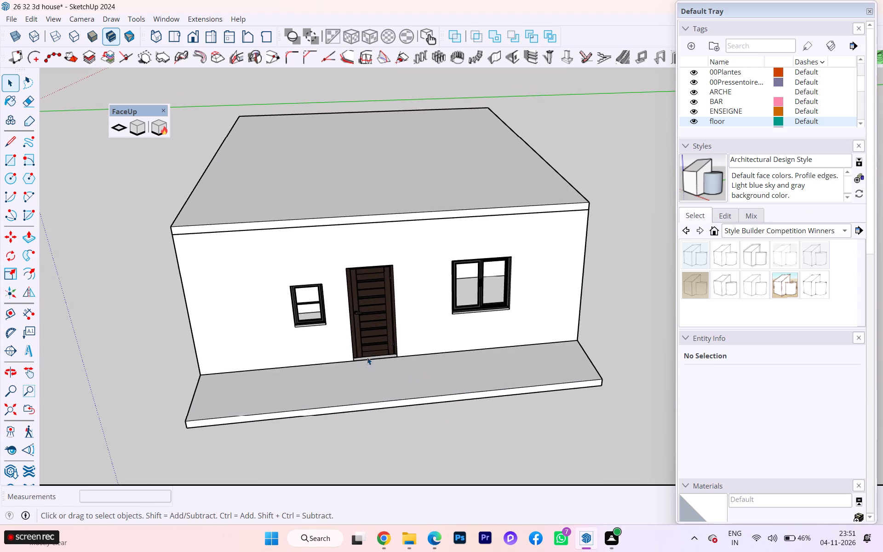
scroll(334, 346, down, 3)
middle_drag(298, 351, 452, 372)
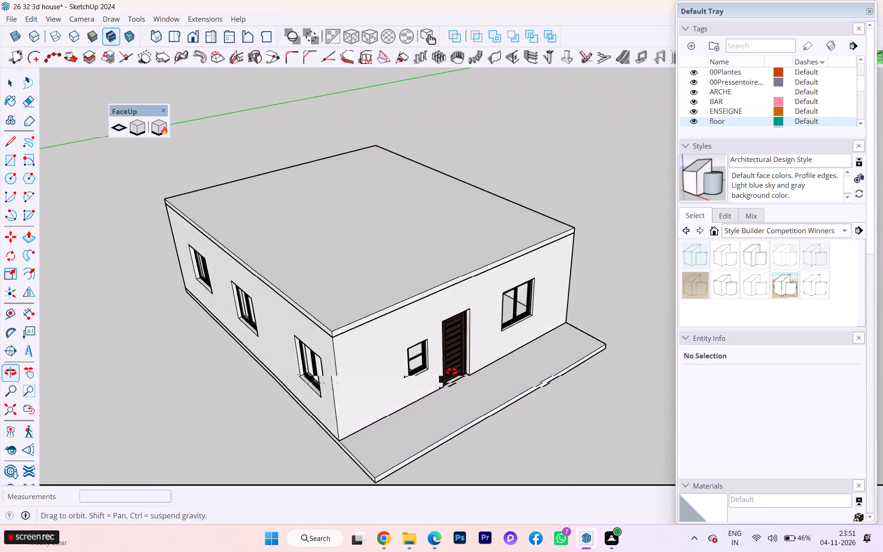
middle_drag(452, 372, 458, 374)
scroll(305, 379, down, 2)
scroll(351, 374, up, 4)
scroll(355, 377, down, 7)
scroll(355, 377, up, 6)
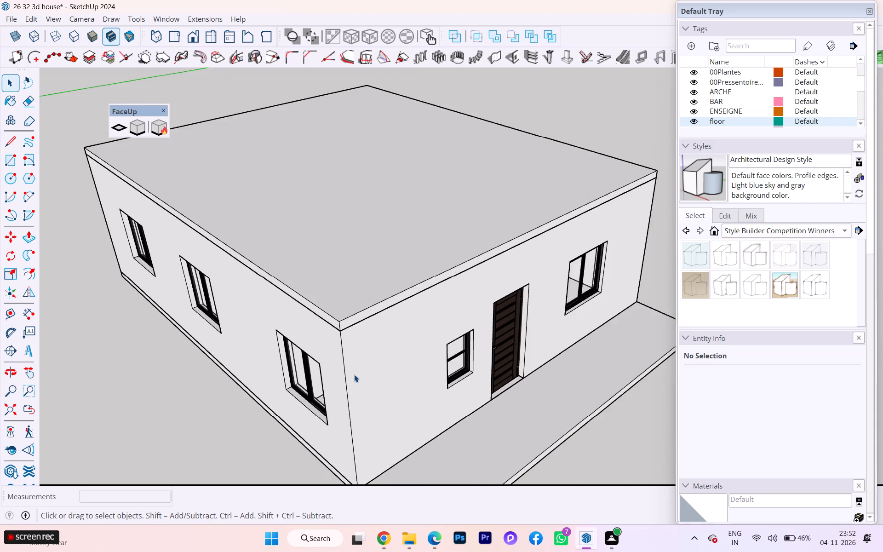
scroll(352, 374, up, 10)
scroll(235, 354, down, 2)
scroll(234, 354, up, 1)
scroll(233, 353, down, 3)
scroll(228, 353, up, 1)
scroll(227, 353, down, 1)
scroll(358, 376, down, 2)
middle_drag(413, 366, 516, 342)
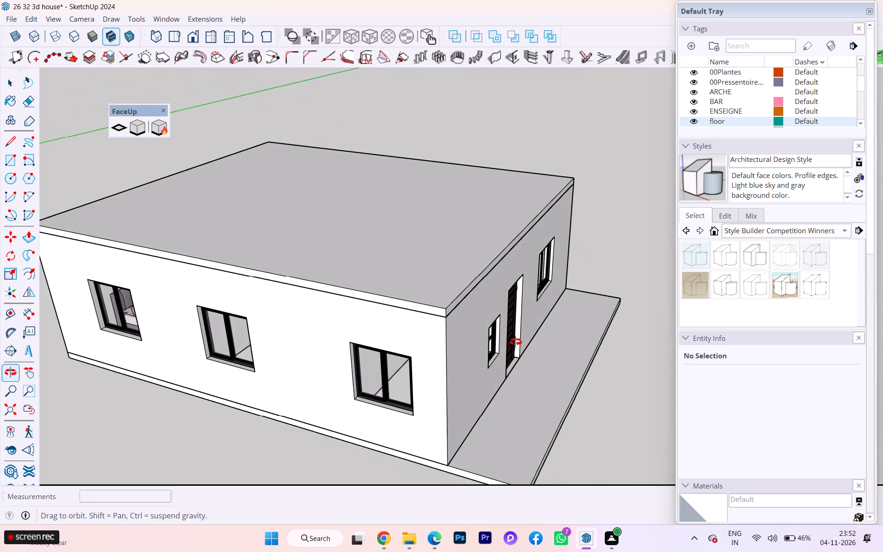
middle_drag(516, 342, 274, 351)
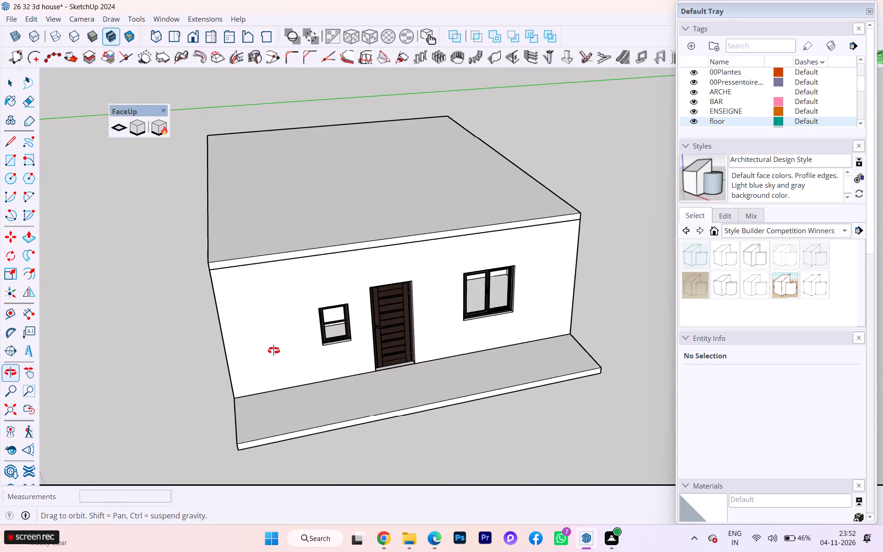
middle_drag(274, 351, 266, 305)
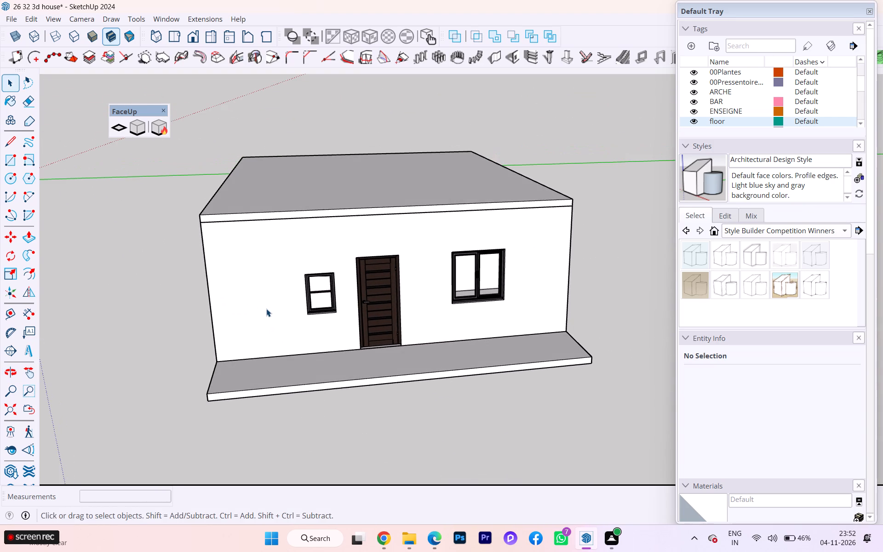
scroll(269, 316, down, 6)
scroll(285, 339, up, 2)
scroll(286, 340, down, 2)
scroll(286, 345, up, 1)
scroll(286, 345, down, 2)
middle_drag(302, 354, 372, 356)
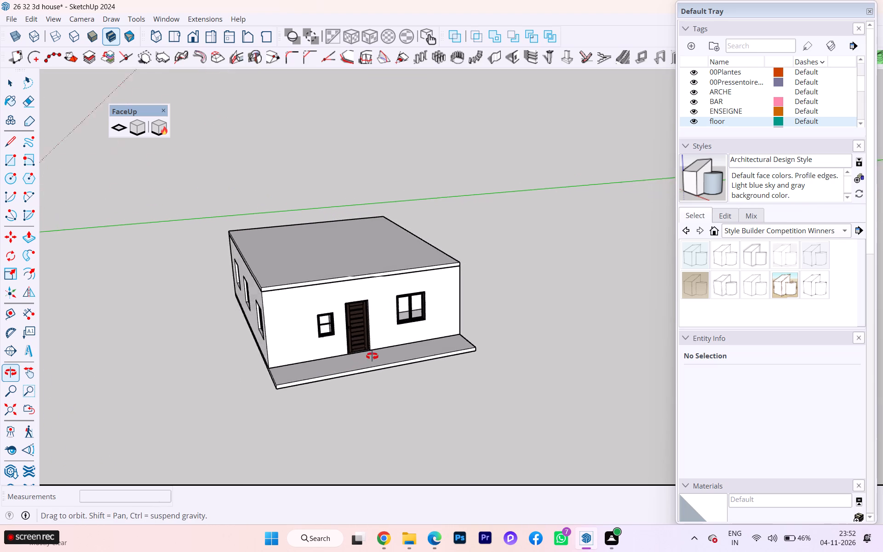
middle_drag(372, 356, 433, 348)
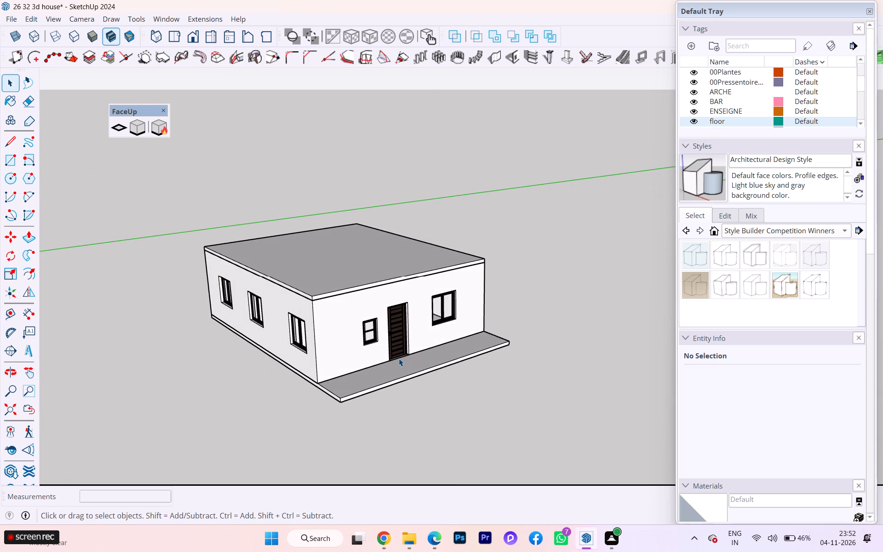
scroll(380, 383, up, 3)
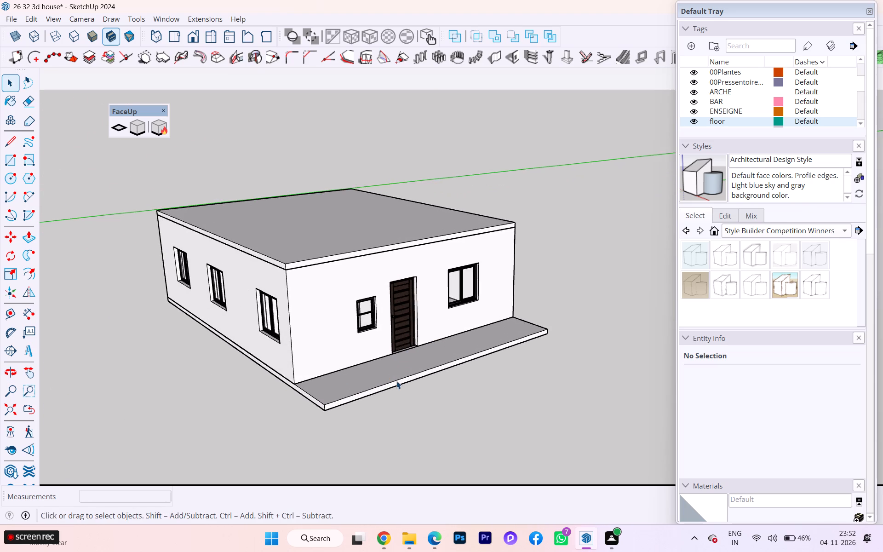
scroll(397, 380, down, 1)
scroll(397, 379, up, 5)
middle_drag(352, 371, 267, 368)
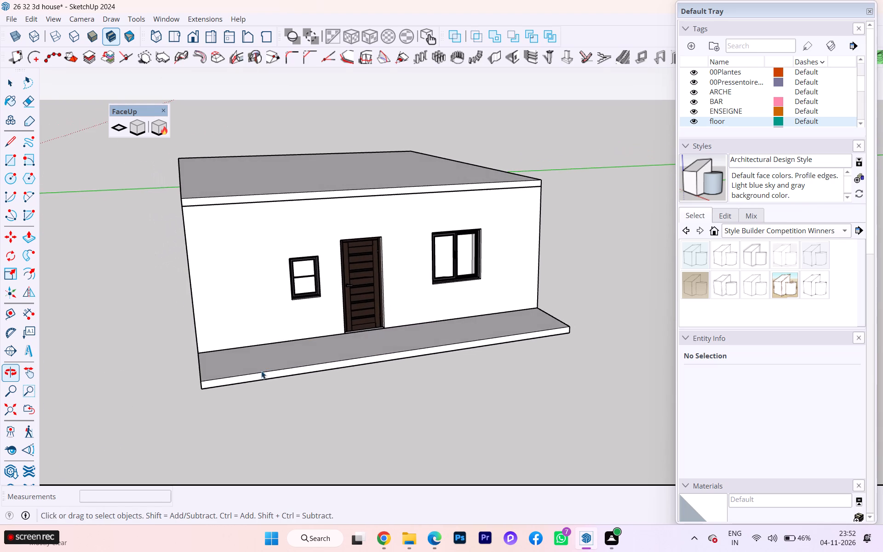
scroll(236, 365, up, 1)
scroll(225, 368, down, 1)
middle_drag(224, 368, 241, 405)
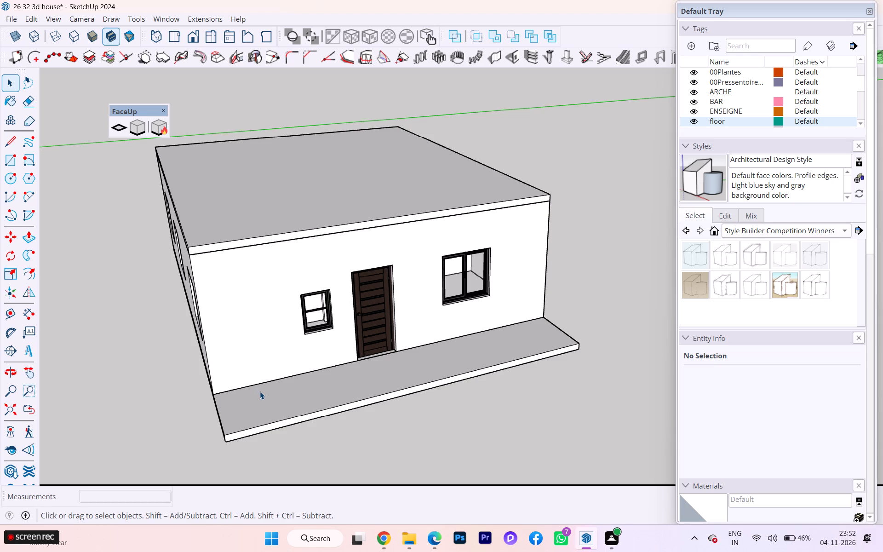
Draw a 9" by 9" rectangle on the slab extension at its outer front corner, on the small window's side.
scroll(238, 391, up, 4)
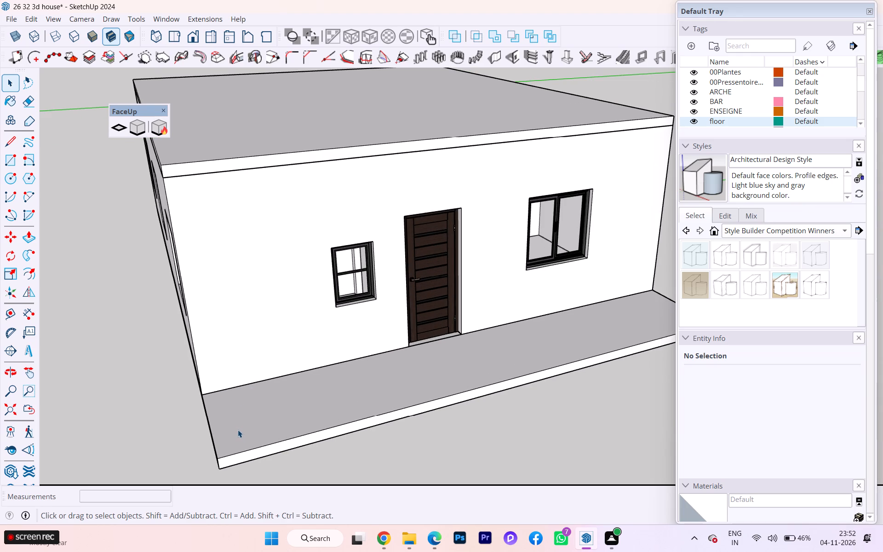
scroll(238, 432, up, 2)
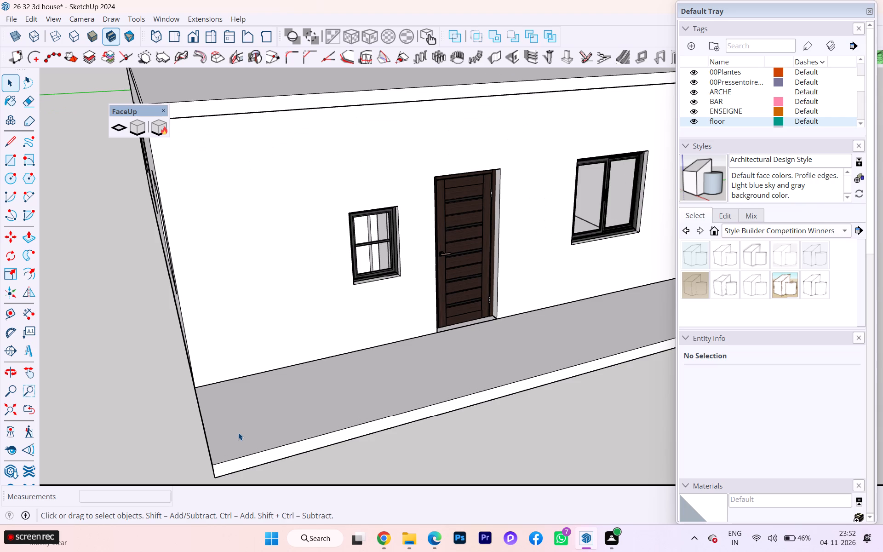
key(r)
scroll(235, 446, up, 1)
scroll(235, 446, down, 1)
scroll(234, 447, up, 4)
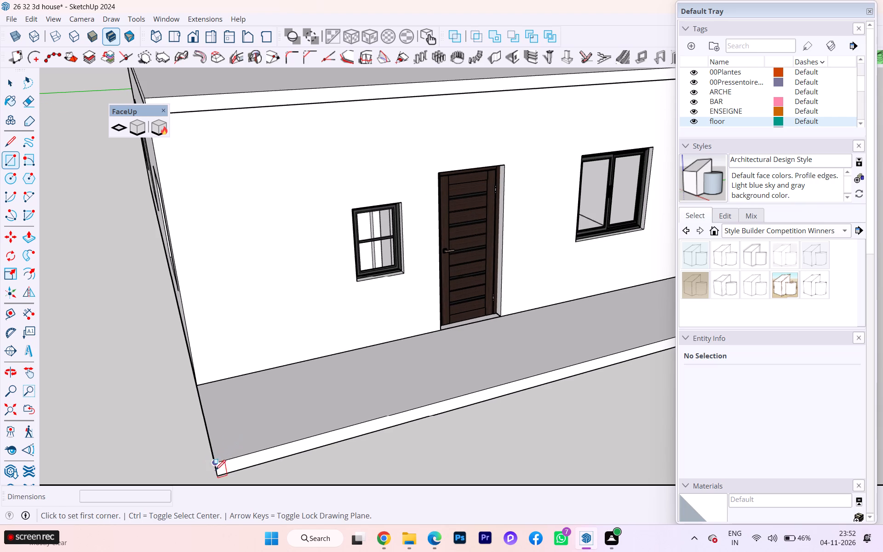
click(216, 461)
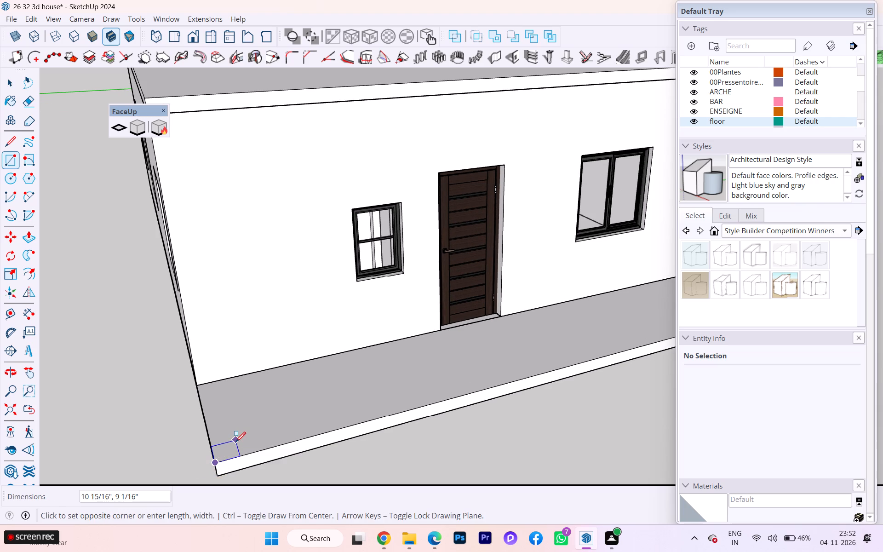
key(9)
key(comma)
key(9)
key(Return)
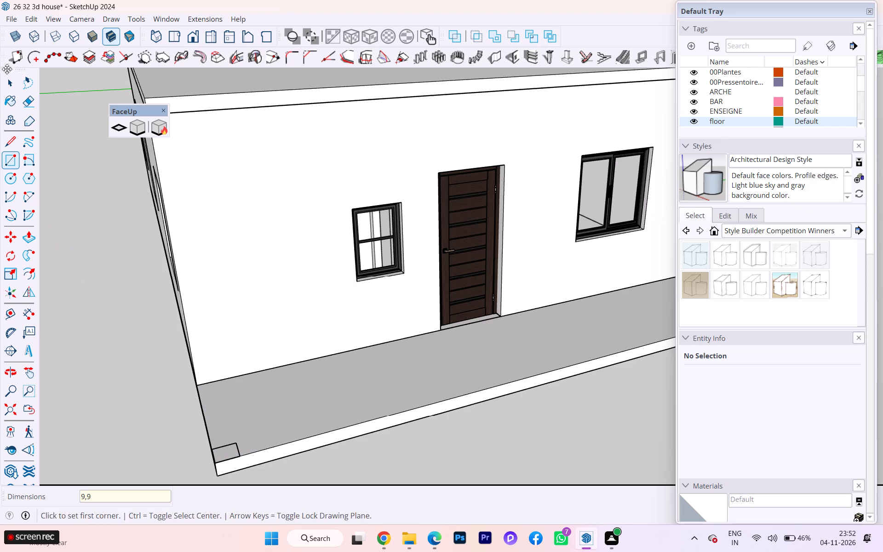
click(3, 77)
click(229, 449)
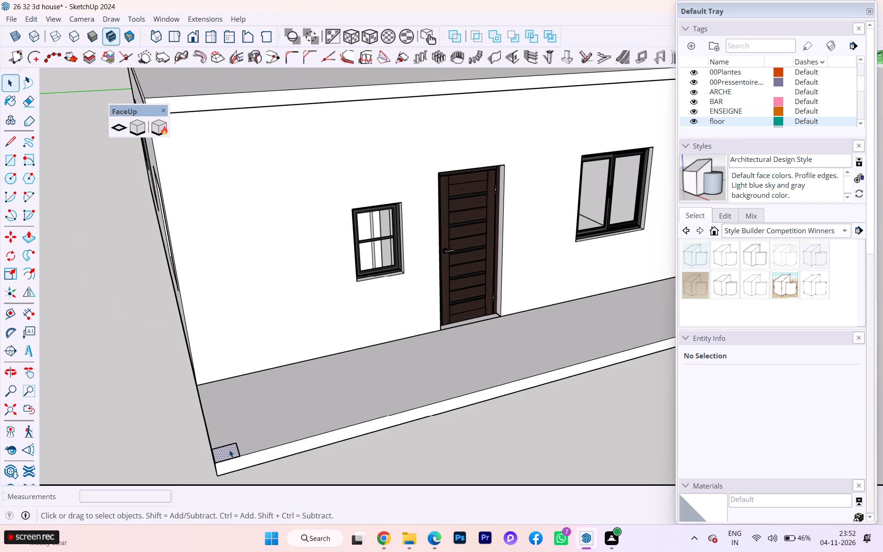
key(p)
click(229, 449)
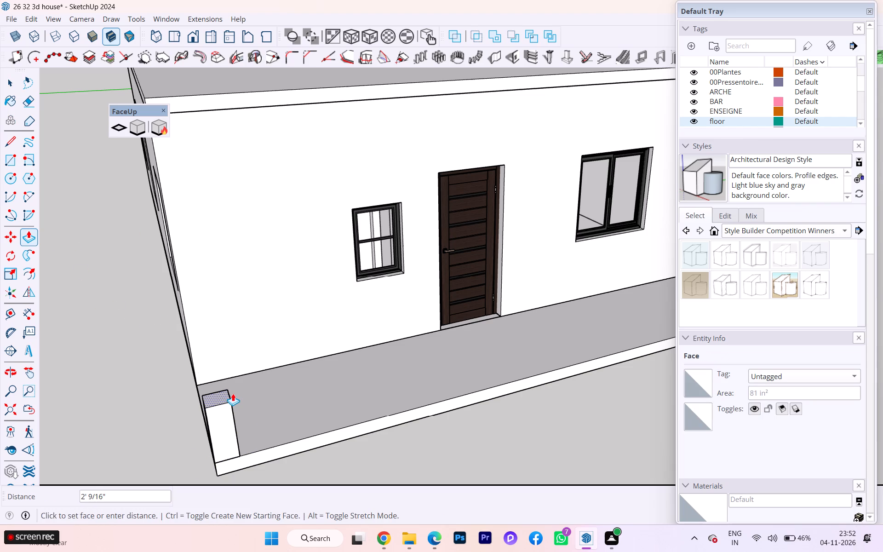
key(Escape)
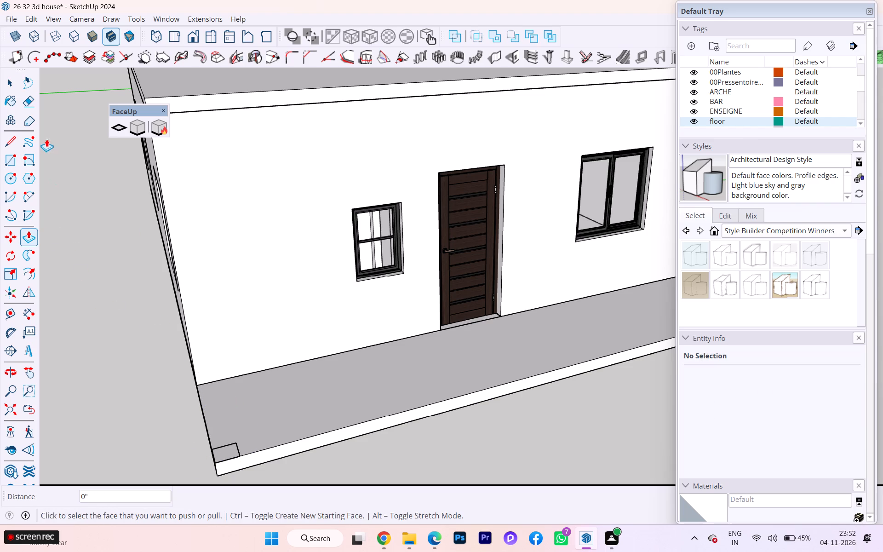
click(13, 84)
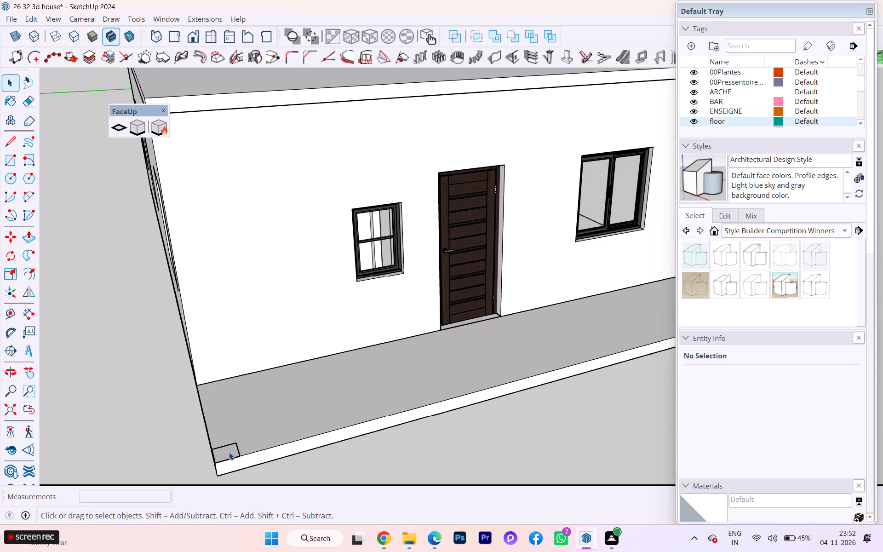
Group the 9" square's face and edges at the slab corner.
double_click(229, 452)
right_click(229, 452)
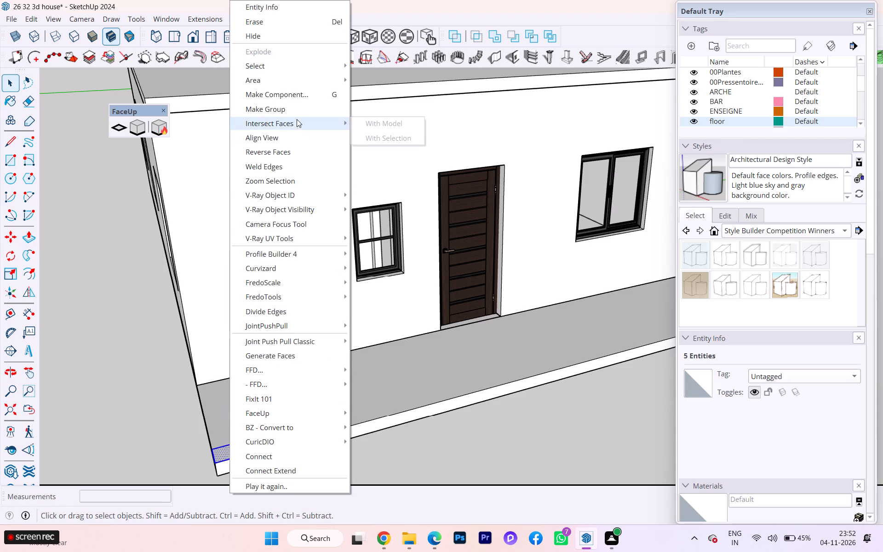
click(295, 115)
Push/pull the 9" square up 10' inside its group to the roof slab's underside and close the group.
double_click(228, 447)
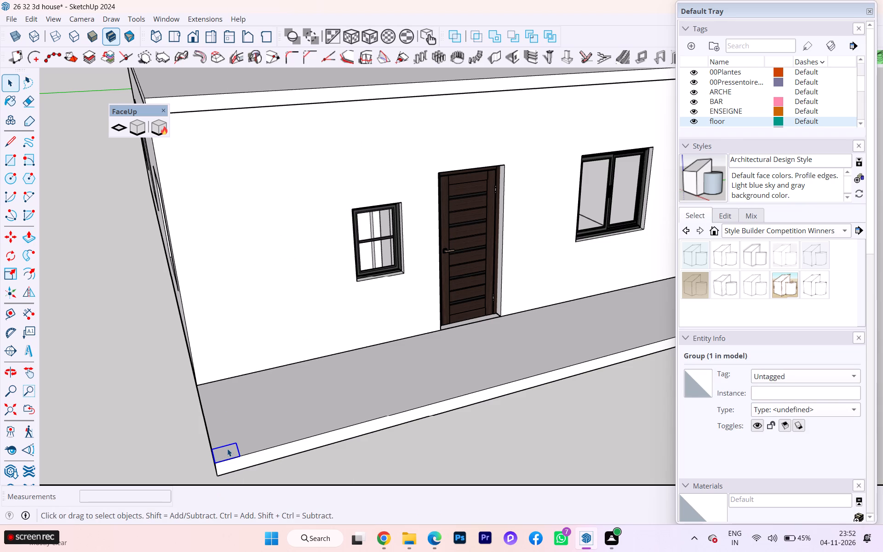
double_click(226, 451)
key(p)
click(226, 451)
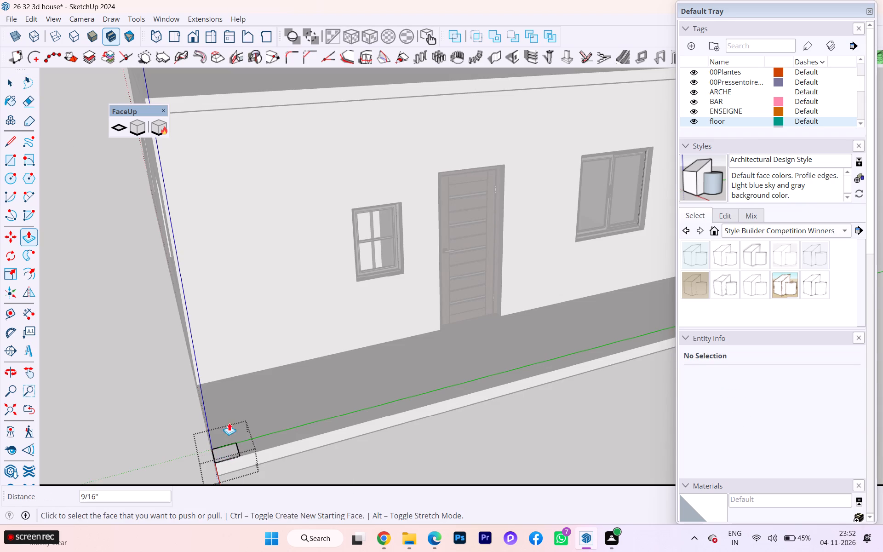
key(ctrl+z)
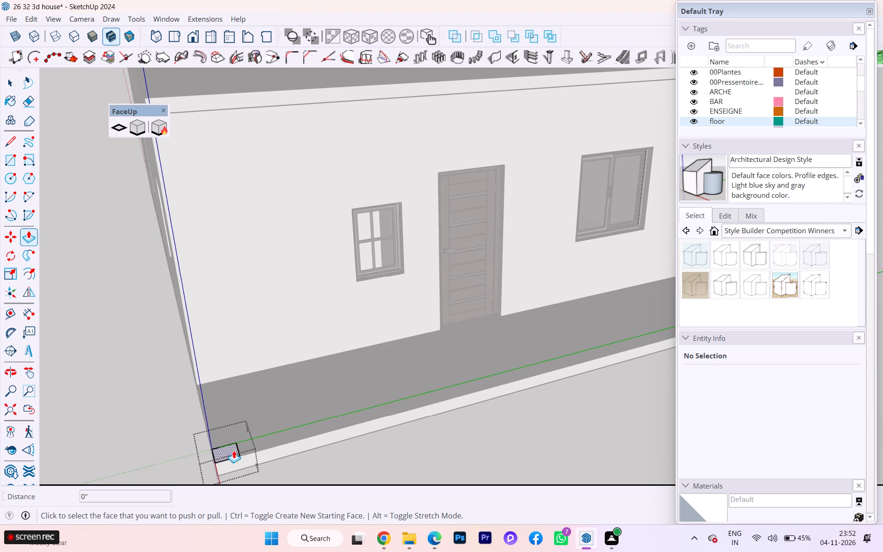
click(231, 449)
scroll(272, 343, down, 3)
scroll(275, 349, up, 2)
scroll(276, 351, down, 4)
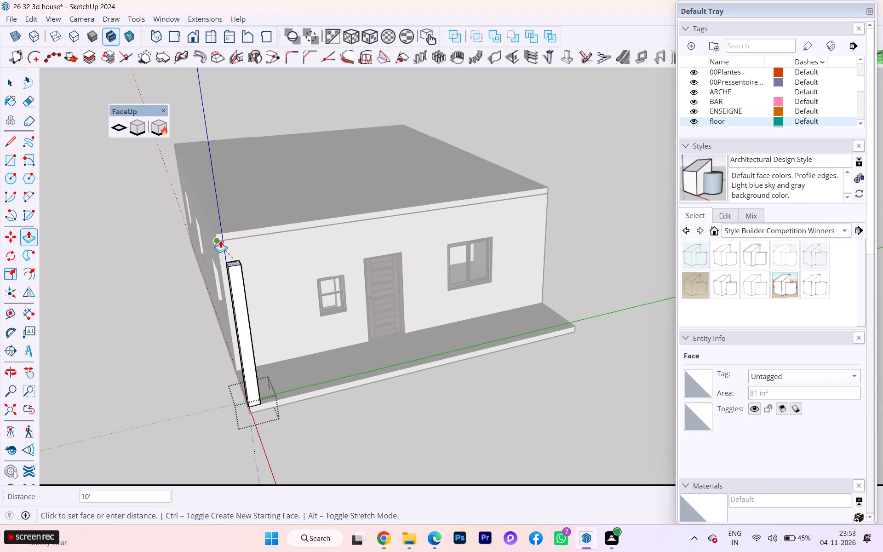
scroll(220, 240, up, 1)
scroll(219, 240, down, 2)
scroll(219, 240, up, 14)
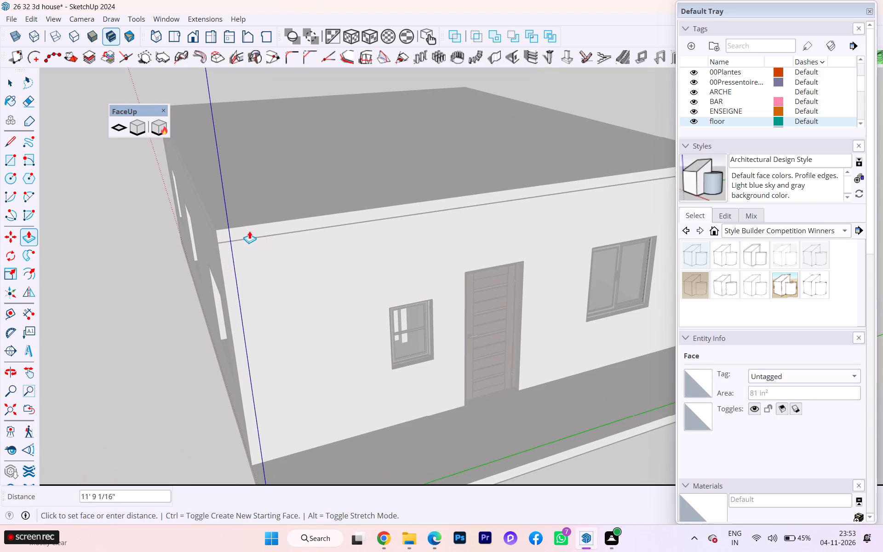
scroll(247, 244, up, 1)
scroll(247, 251, down, 4)
scroll(291, 355, up, 6)
scroll(292, 356, down, 2)
scroll(295, 394, down, 2)
scroll(278, 375, up, 1)
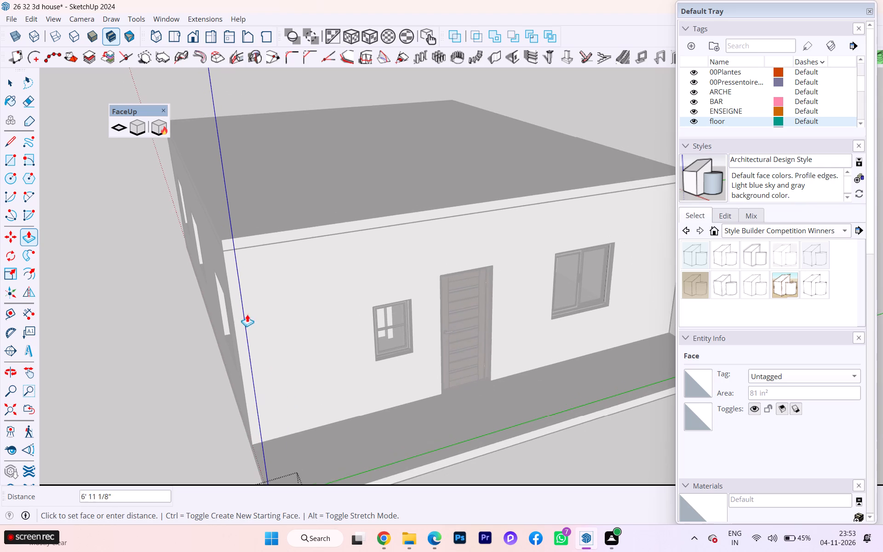
scroll(244, 316, down, 1)
scroll(244, 316, up, 2)
scroll(241, 322, down, 2)
scroll(305, 269, down, 1)
scroll(257, 359, down, 1)
scroll(256, 358, up, 2)
scroll(256, 356, down, 4)
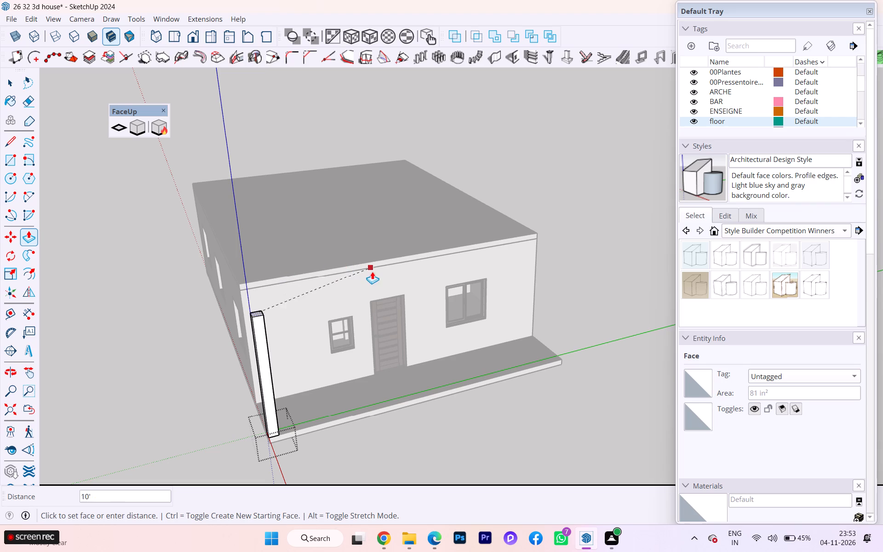
scroll(305, 337, down, 2)
middle_drag(324, 341, 539, 334)
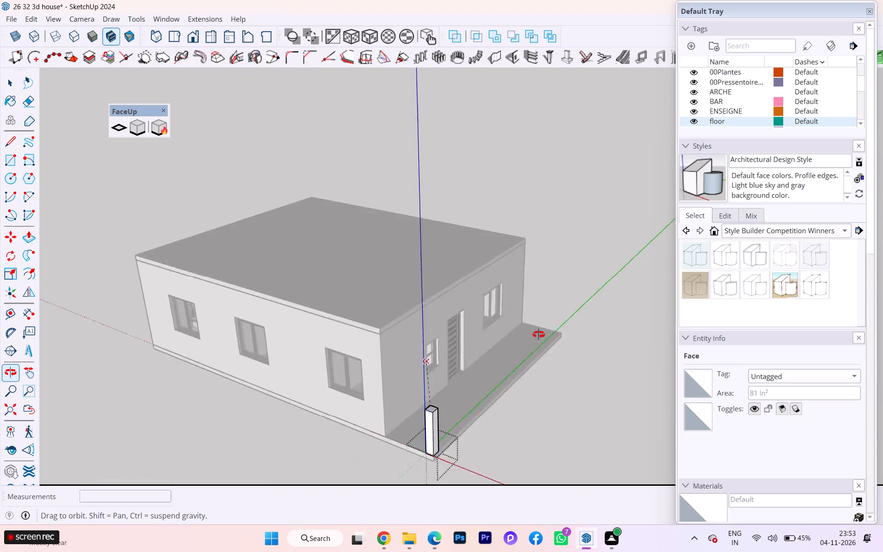
middle_drag(539, 334, 566, 333)
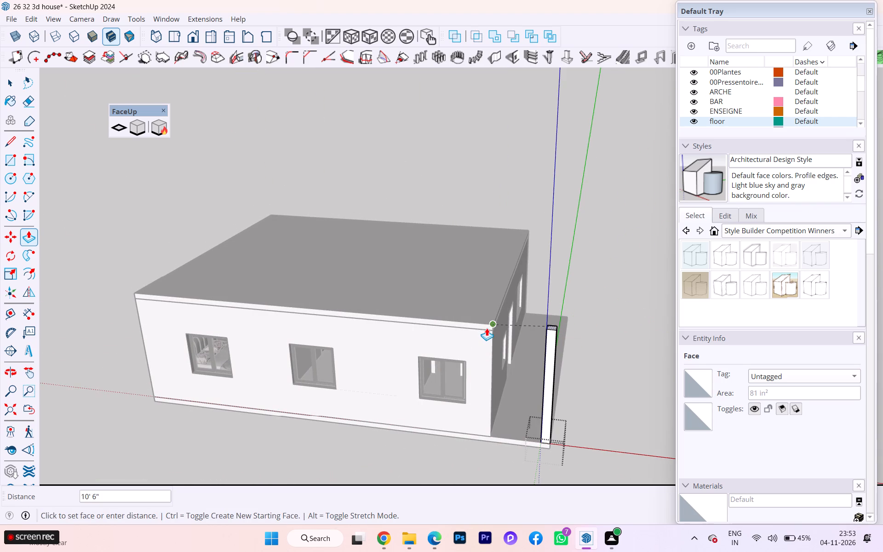
click(487, 329)
scroll(557, 346, down, 1)
middle_drag(558, 347, 287, 367)
click(15, 85)
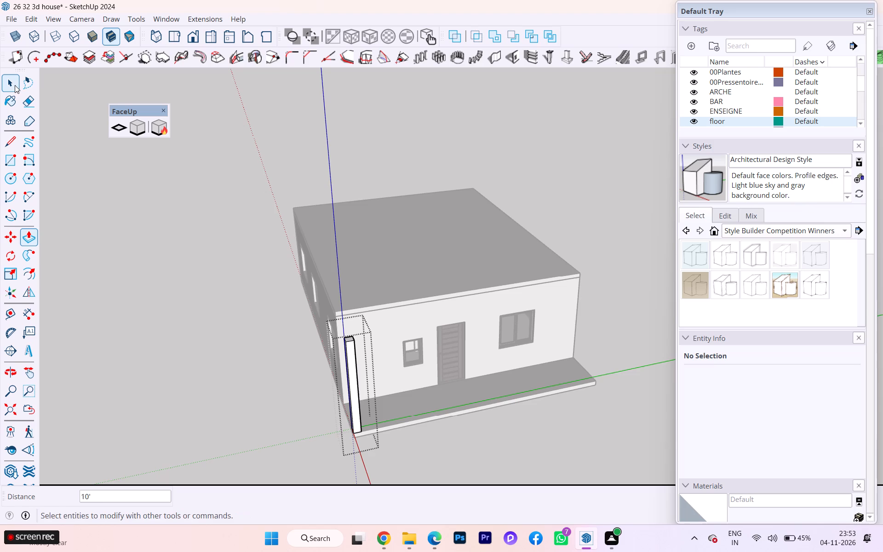
click(179, 295)
Convert the corner column group into a component.
scroll(536, 388, up, 3)
scroll(373, 452, up, 2)
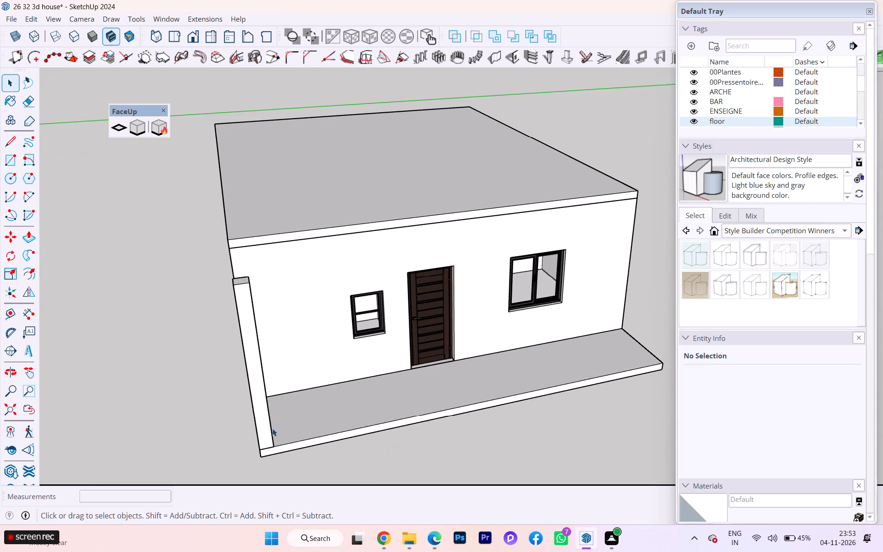
click(263, 422)
right_click(265, 422)
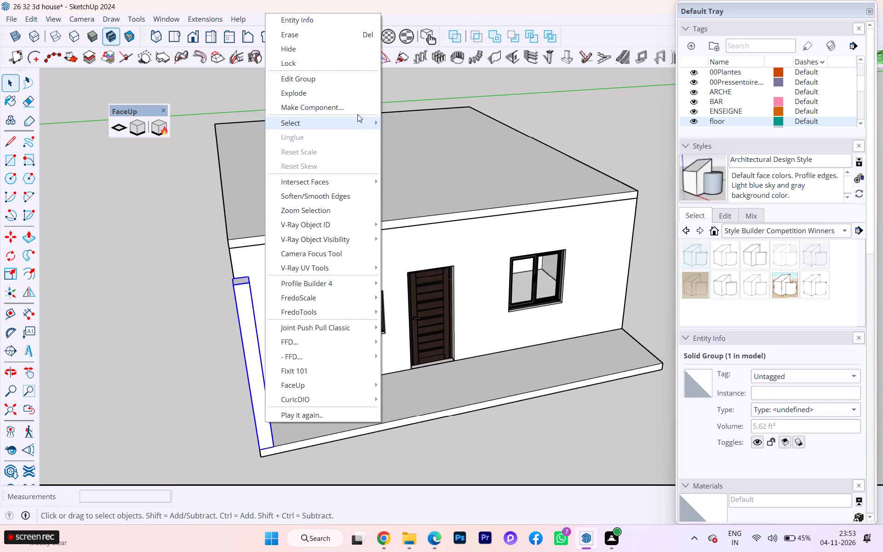
click(345, 104)
click(443, 408)
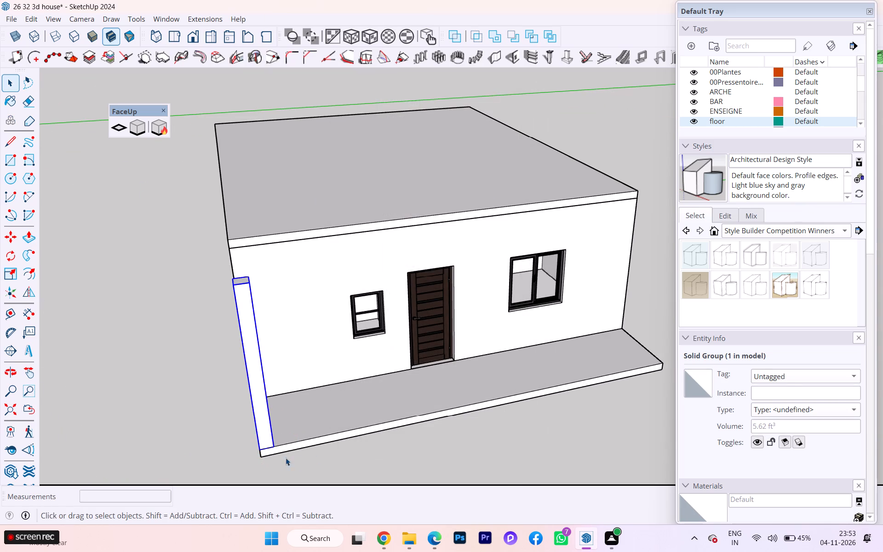
Copy the column along the floor slab's front edge to the opposite outer front corner and clear the selection.
key(m)
scroll(279, 454, up, 7)
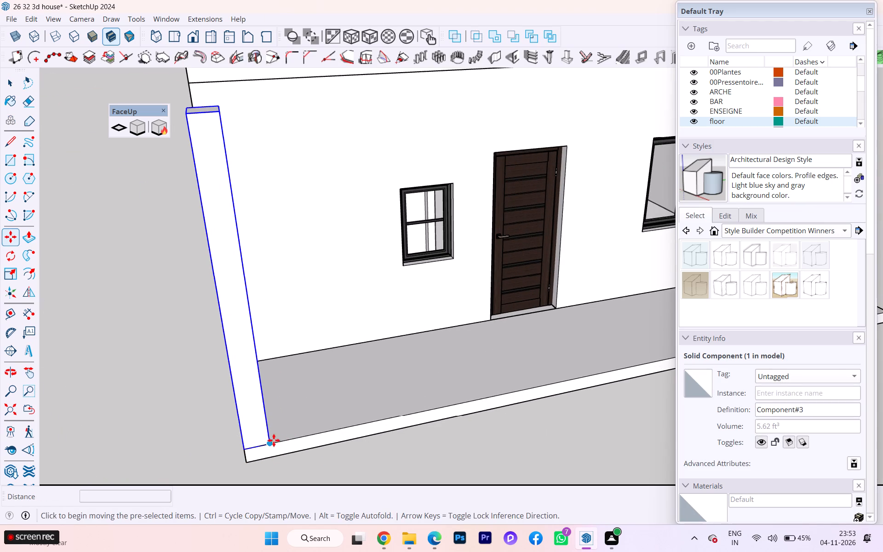
click(273, 439)
scroll(245, 451, down, 4)
scroll(226, 456, up, 1)
scroll(225, 456, down, 2)
scroll(318, 445, down, 1)
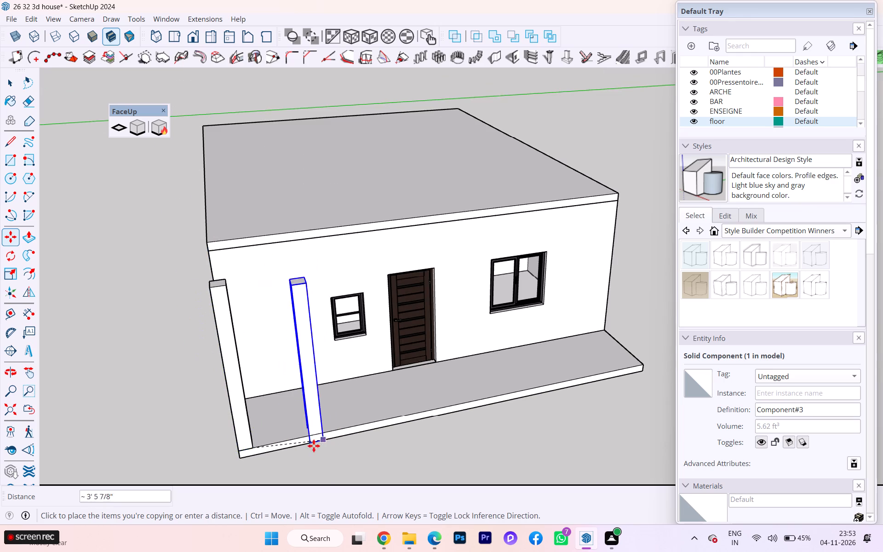
scroll(314, 446, down, 1)
scroll(599, 379, up, 2)
scroll(608, 377, down, 1)
scroll(608, 377, up, 2)
scroll(595, 378, down, 2)
scroll(595, 378, up, 2)
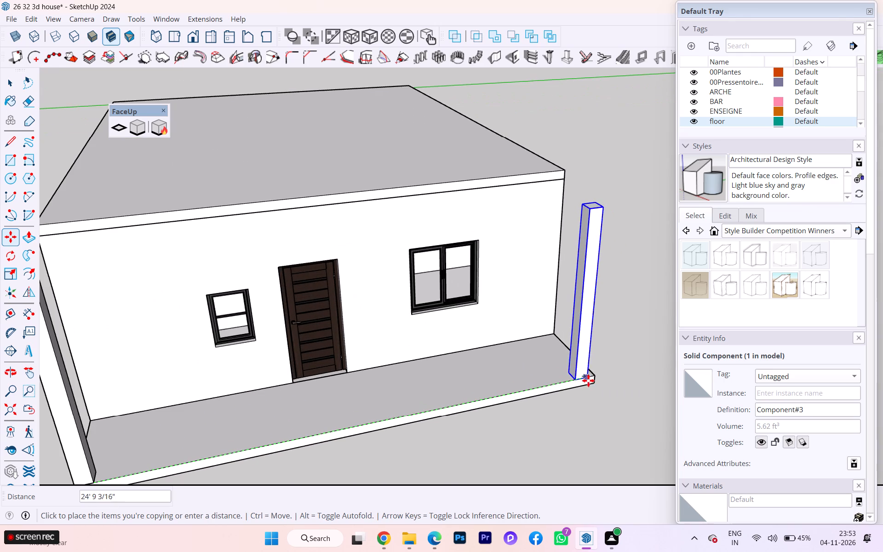
click(592, 377)
scroll(493, 398, up, 1)
scroll(496, 397, down, 2)
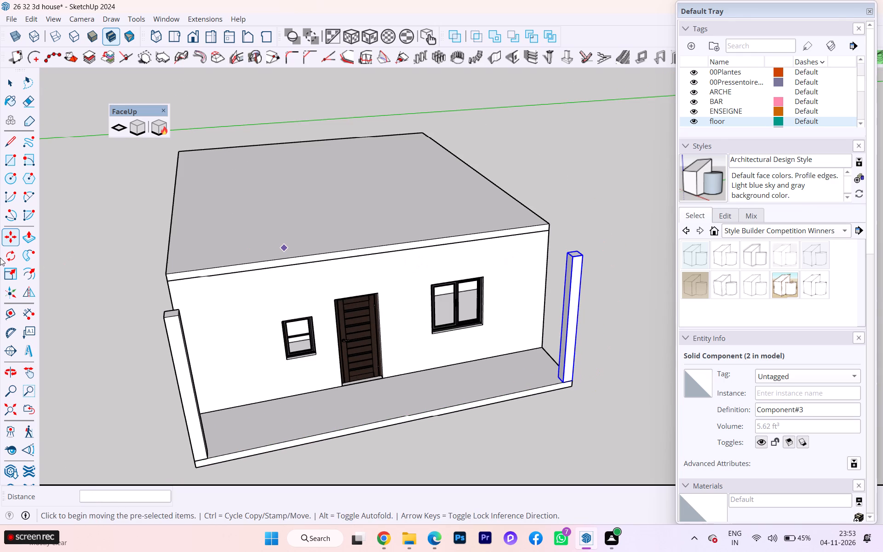
click(12, 82)
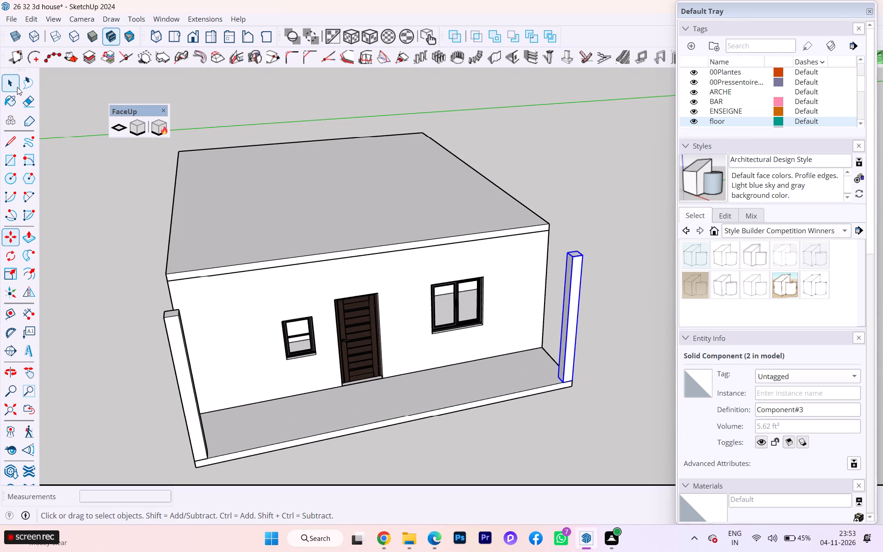
click(104, 178)
Push/pull the roof slab's front edge face 5' outward over the porch columns and close the slab group.
scroll(158, 198, down, 1)
middle_drag(164, 196, 220, 189)
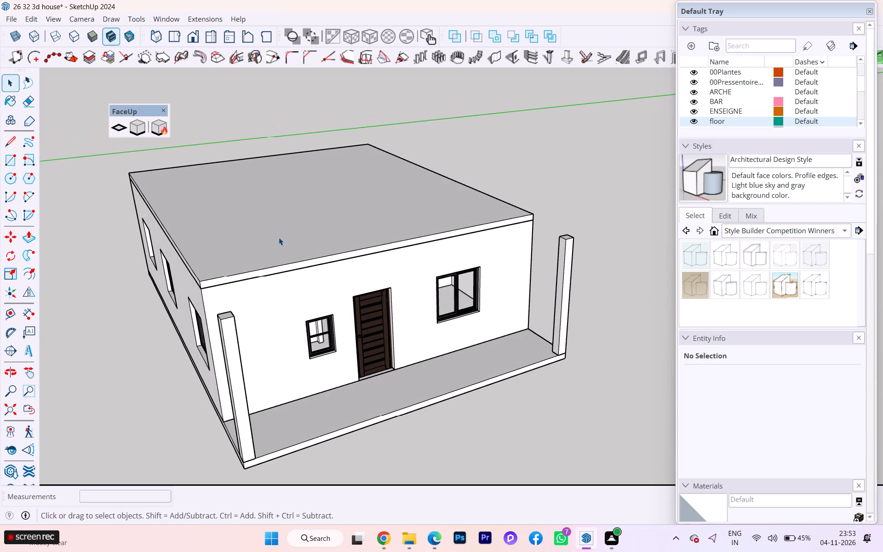
double_click(233, 280)
click(230, 281)
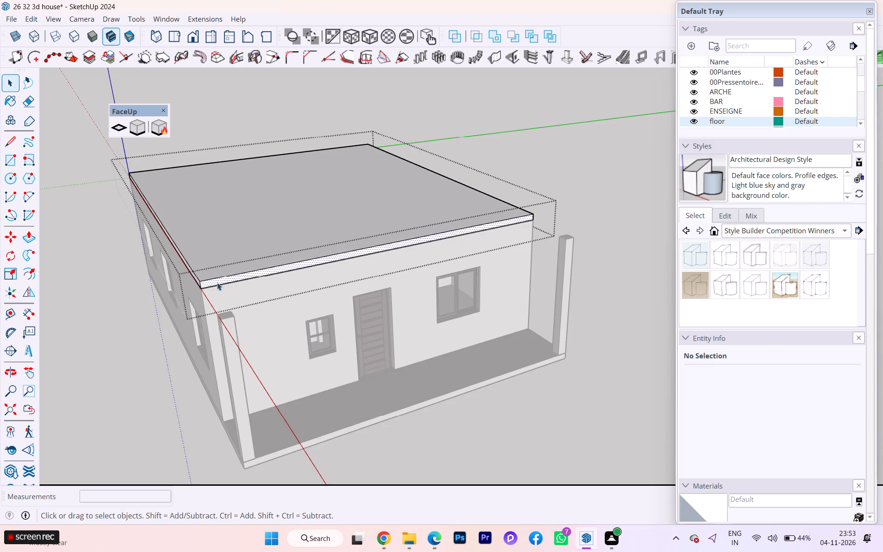
key(p)
click(225, 279)
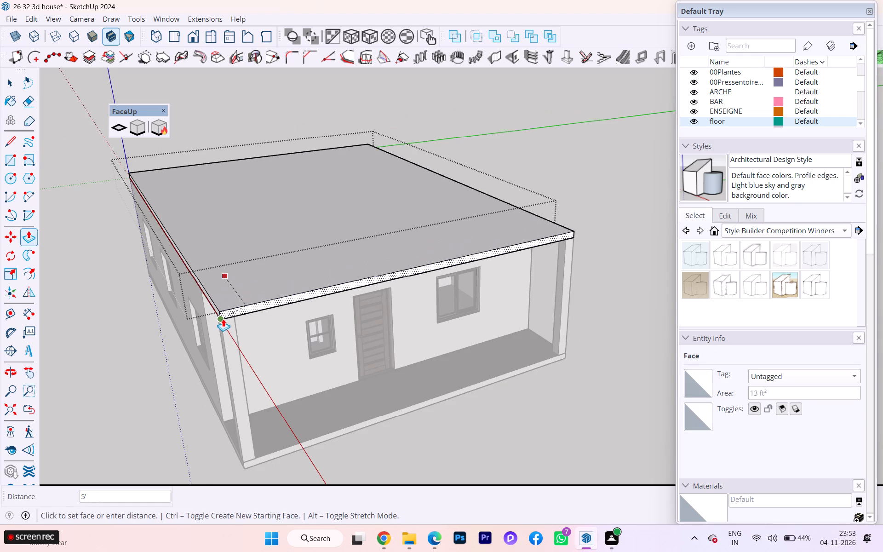
click(223, 319)
key(space)
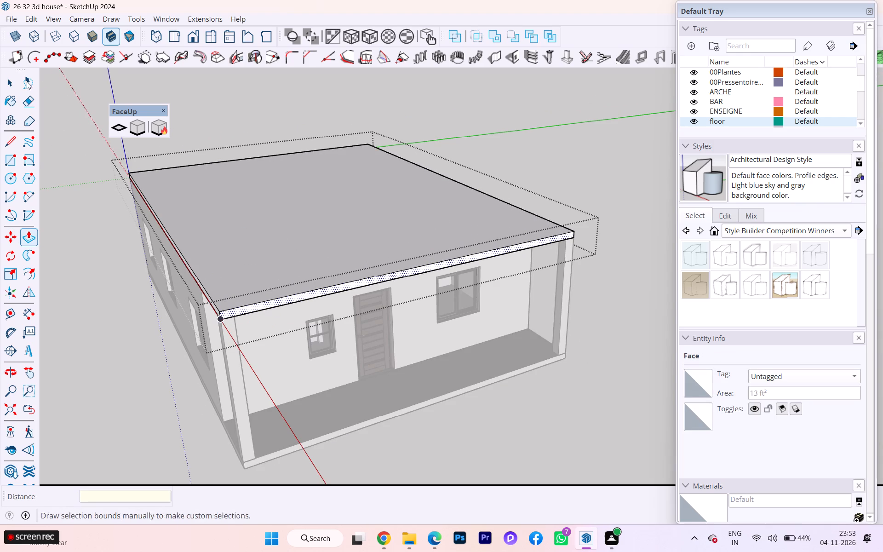
click(9, 80)
click(114, 300)
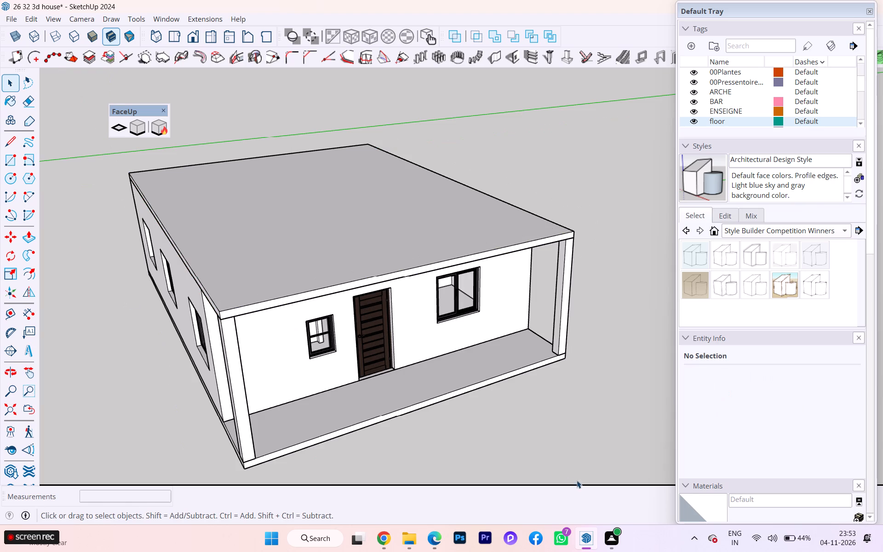
Examine the porch columns and extended roof slab from the entrance front and the window side.
middle_drag(563, 478, 545, 460)
scroll(515, 458, down, 2)
middle_drag(513, 456, 526, 432)
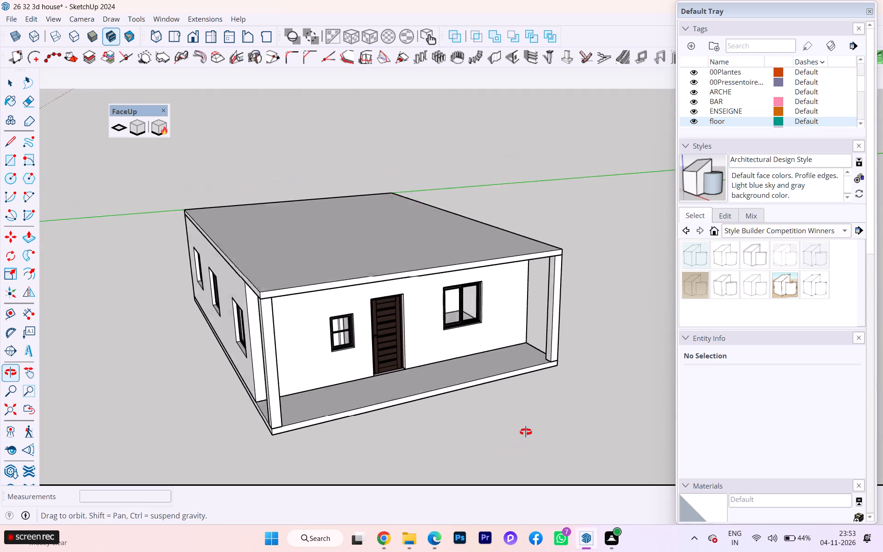
middle_drag(526, 432, 528, 424)
scroll(487, 409, down, 1)
scroll(487, 409, up, 1)
scroll(487, 409, down, 2)
middle_drag(485, 410, 670, 395)
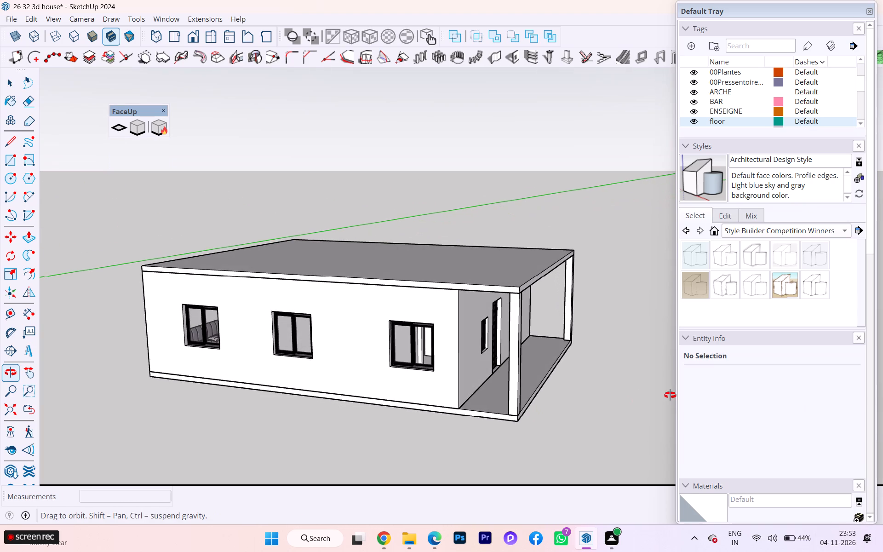
middle_drag(670, 395, 511, 413)
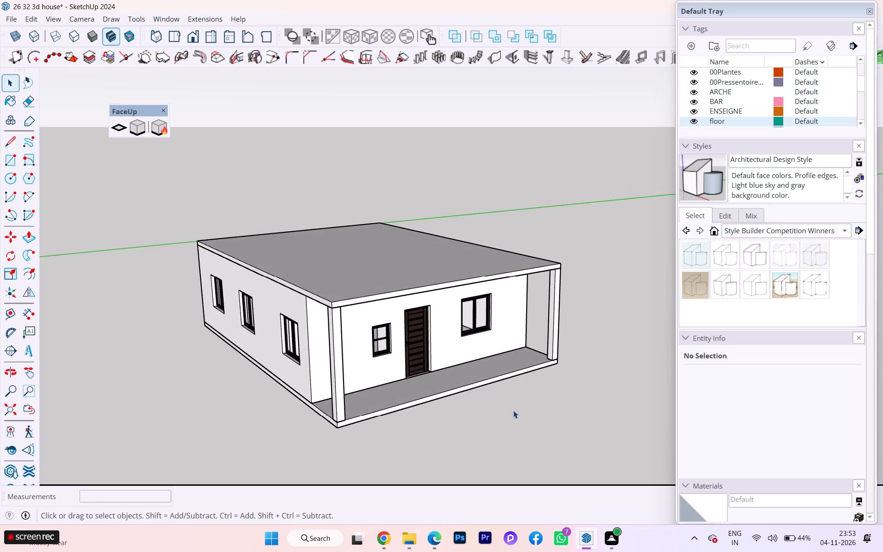
scroll(522, 409, up, 2)
scroll(522, 409, down, 1)
scroll(539, 405, up, 4)
scroll(539, 405, down, 3)
scroll(539, 405, up, 6)
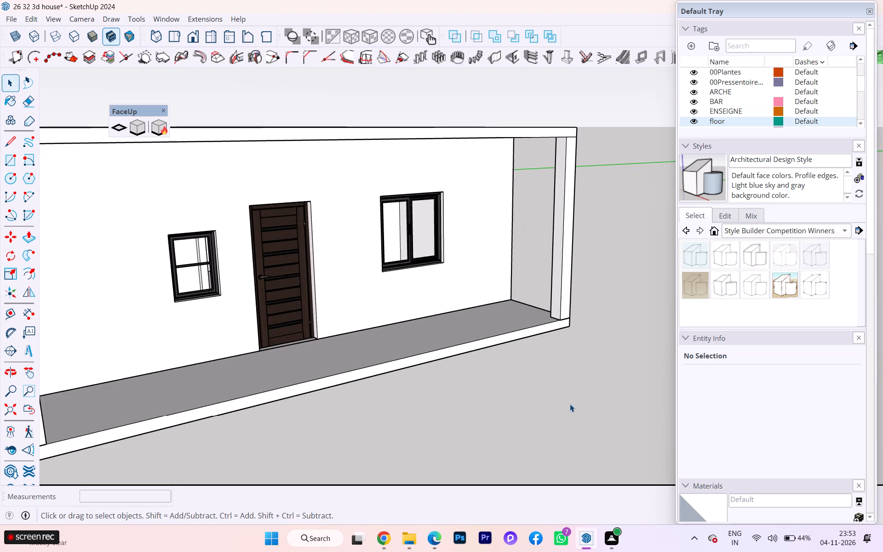
scroll(591, 407, down, 5)
scroll(592, 408, up, 1)
scroll(593, 408, down, 2)
middle_drag(604, 420, 505, 411)
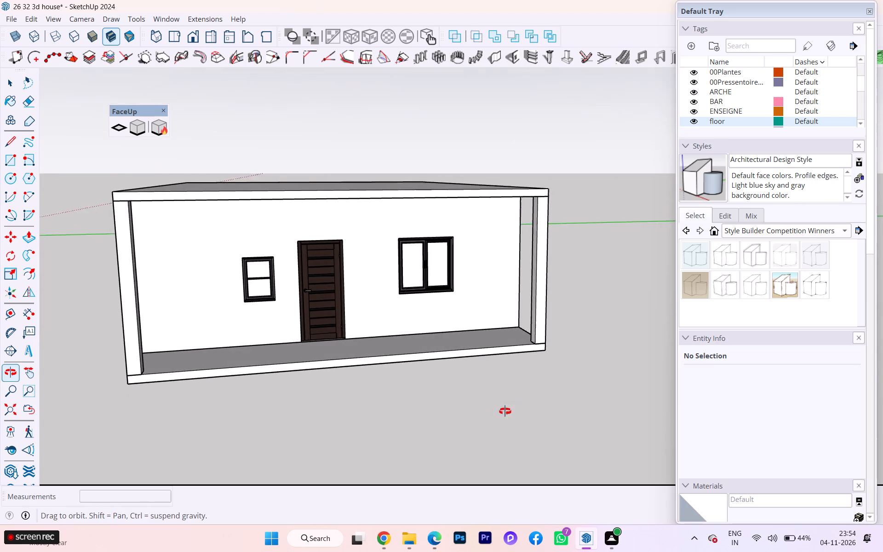
middle_drag(505, 411, 510, 445)
Place a guide on the roof slab's top, parallel to its front edge and 6" inward.
scroll(545, 398, down, 2)
middle_drag(536, 405, 585, 515)
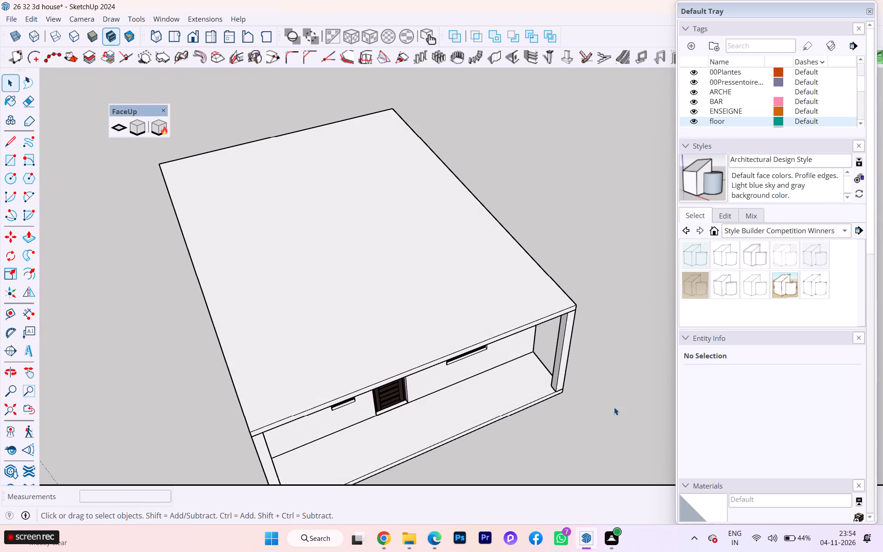
click(360, 385)
click(351, 393)
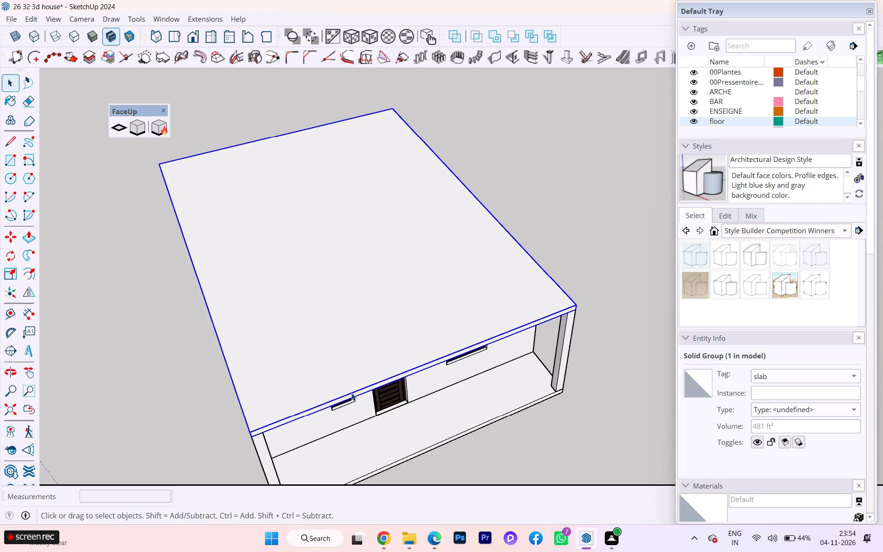
click(527, 456)
key(t)
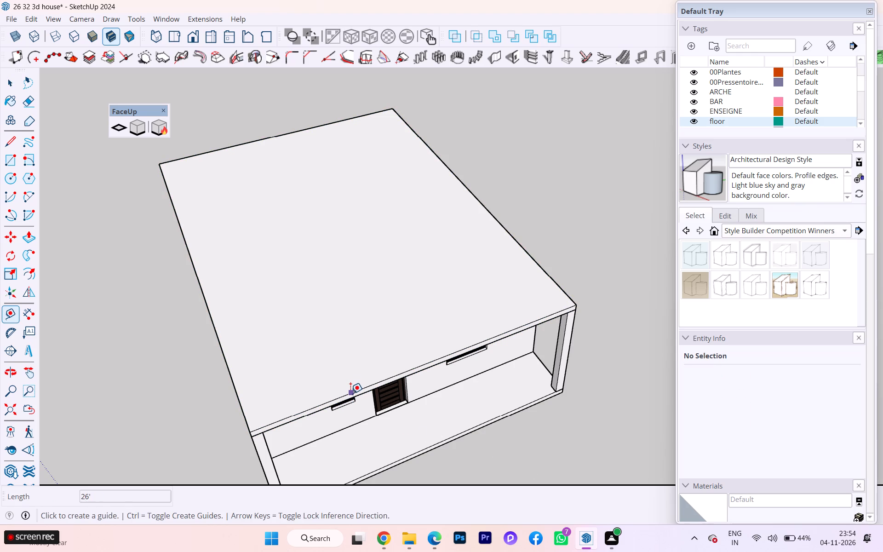
click(350, 393)
key(6)
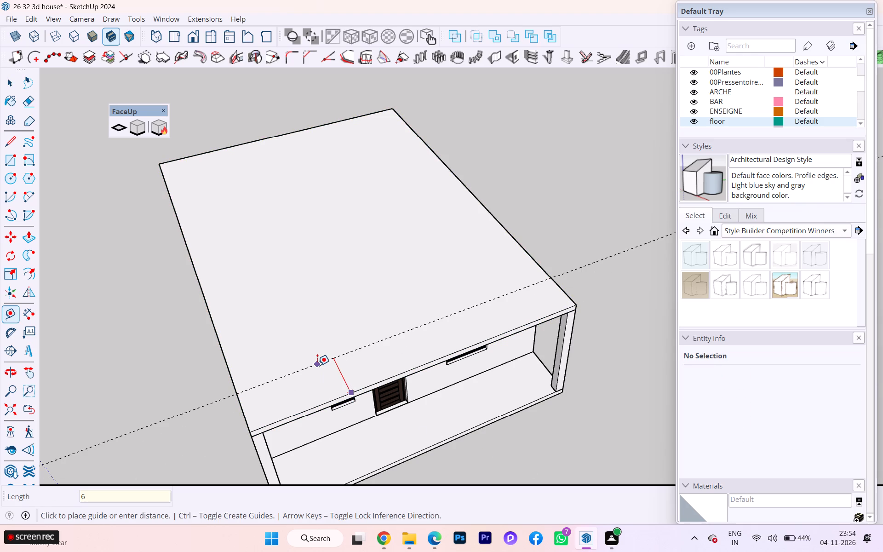
key(Return)
scroll(321, 399, up, 4)
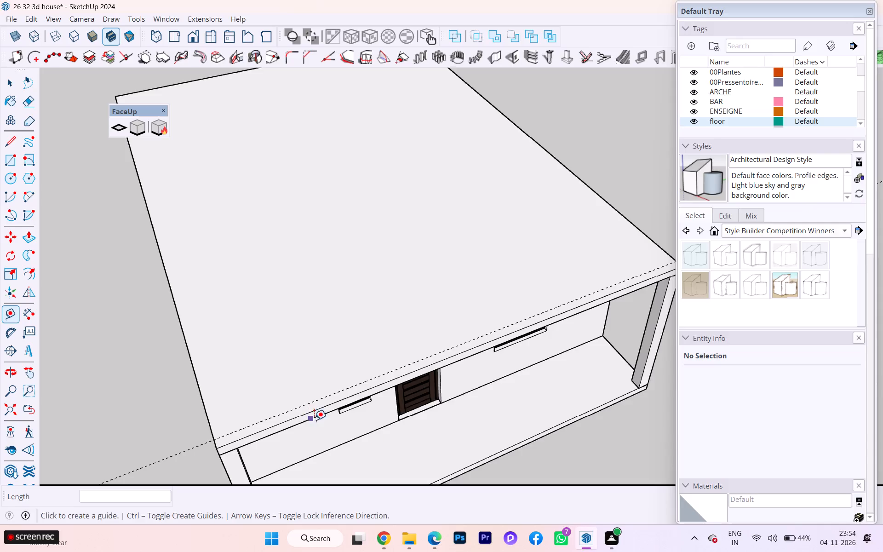
key(Escape)
Draw a 6" by 26' rectangle on the roof slab's top, between the guide and the slab's front edge.
scroll(266, 425, up, 1)
key(r)
scroll(242, 440, up, 5)
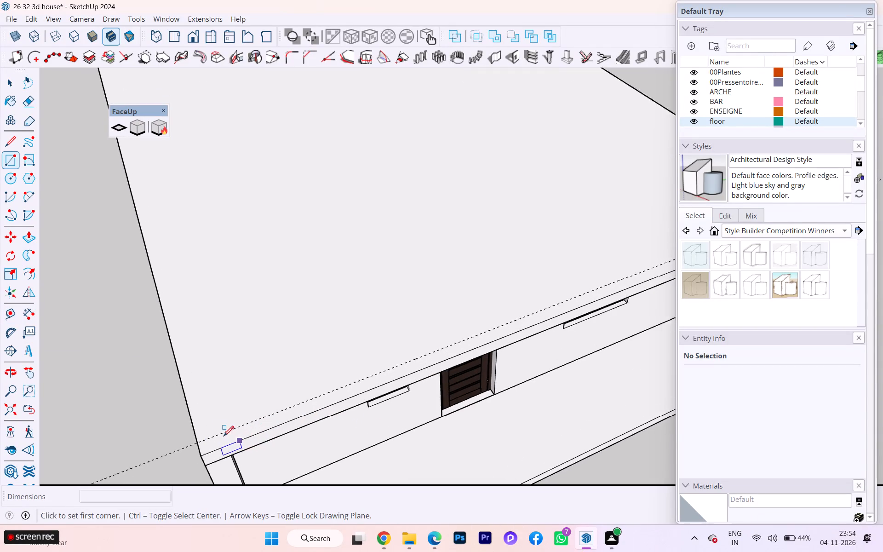
click(196, 443)
scroll(329, 442, down, 7)
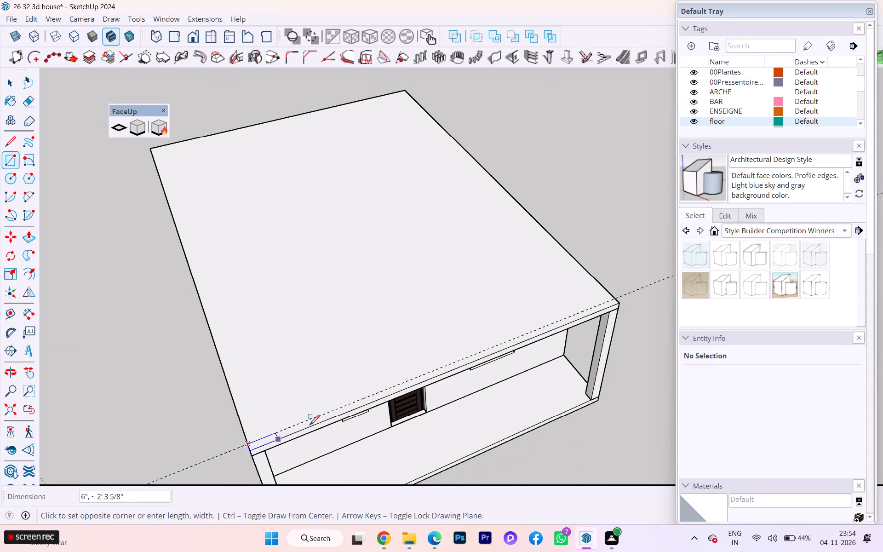
scroll(613, 307, up, 5)
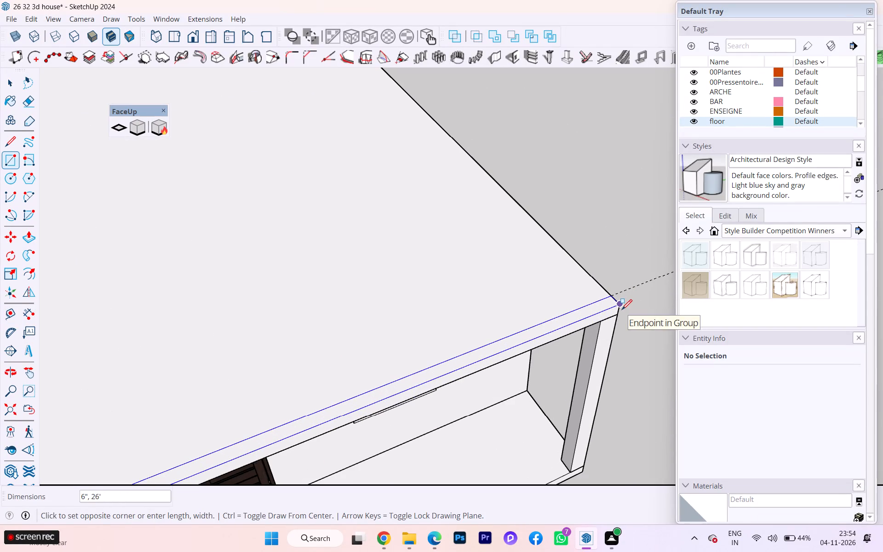
click(622, 310)
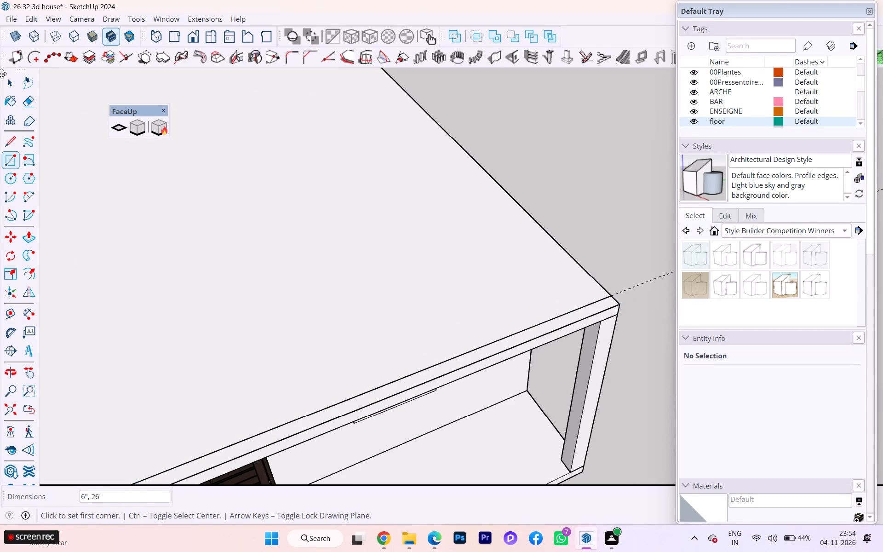
Make the strip rectangle's face and its bounding edges into a group.
click(4, 75)
click(498, 350)
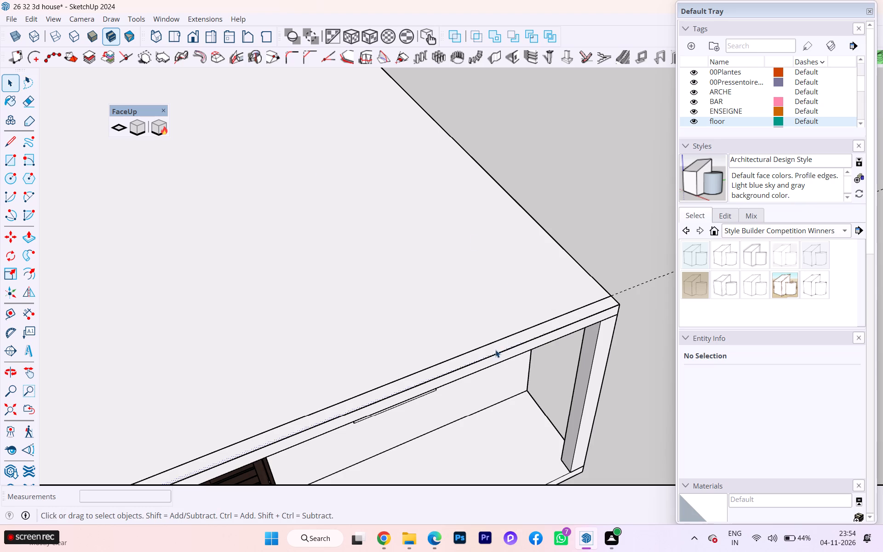
double_click(489, 351)
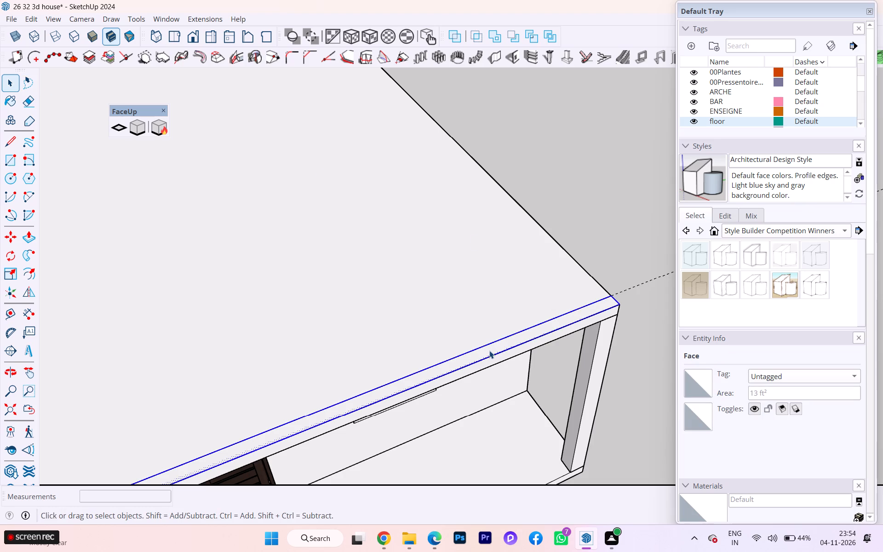
right_click(489, 351)
click(537, 109)
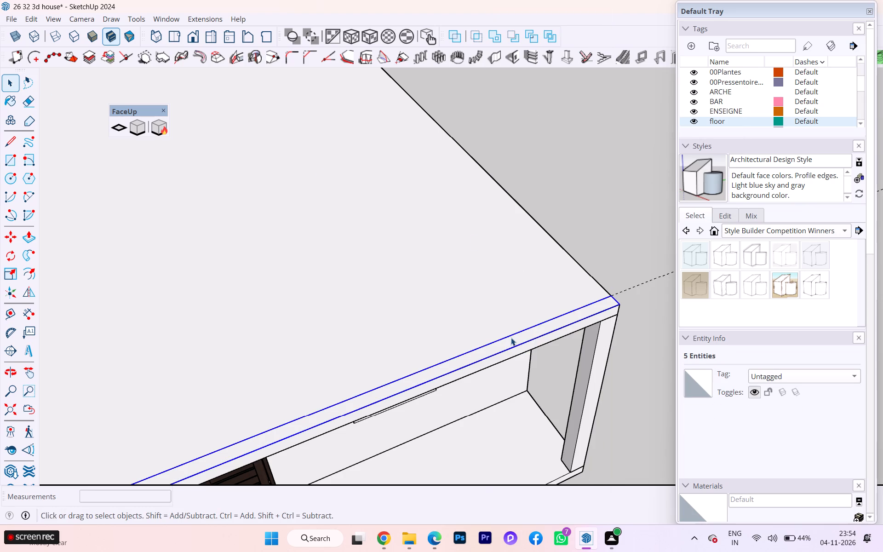
Push/pull the grouped strip's face up 4' as a front parapet wall and close the group.
double_click(482, 355)
key(p)
click(475, 353)
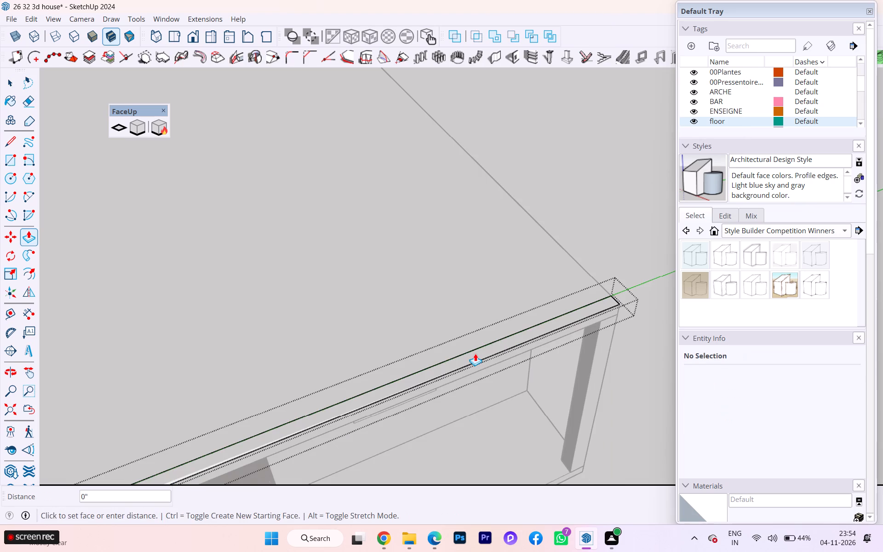
scroll(495, 212, down, 3)
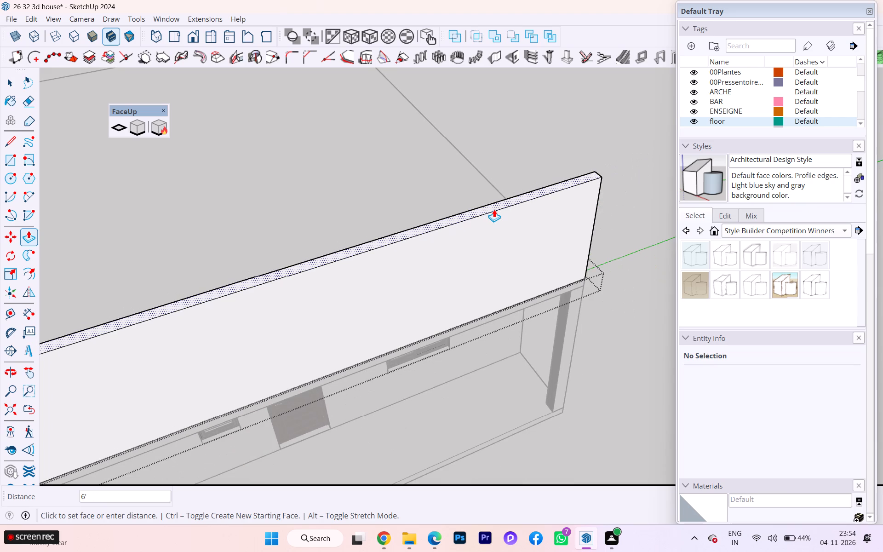
text(4')
key(Return)
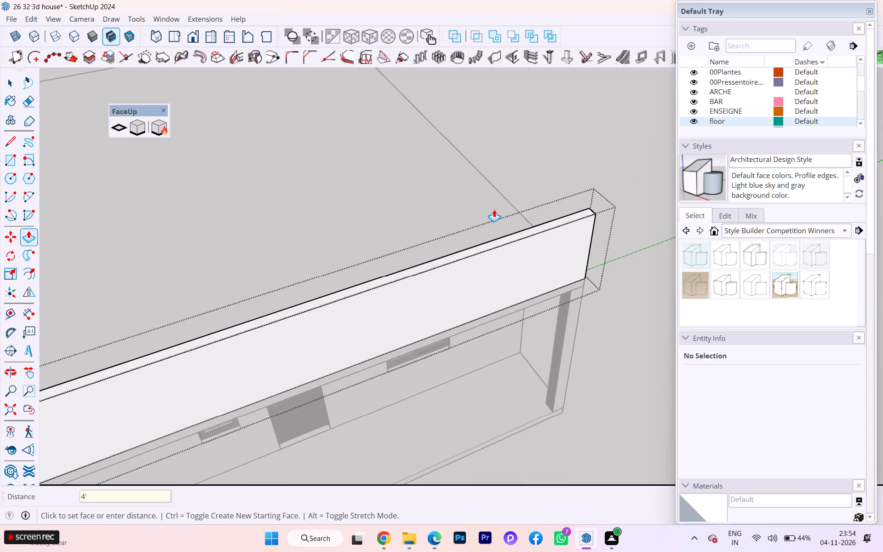
scroll(259, 136, down, 1)
click(19, 78)
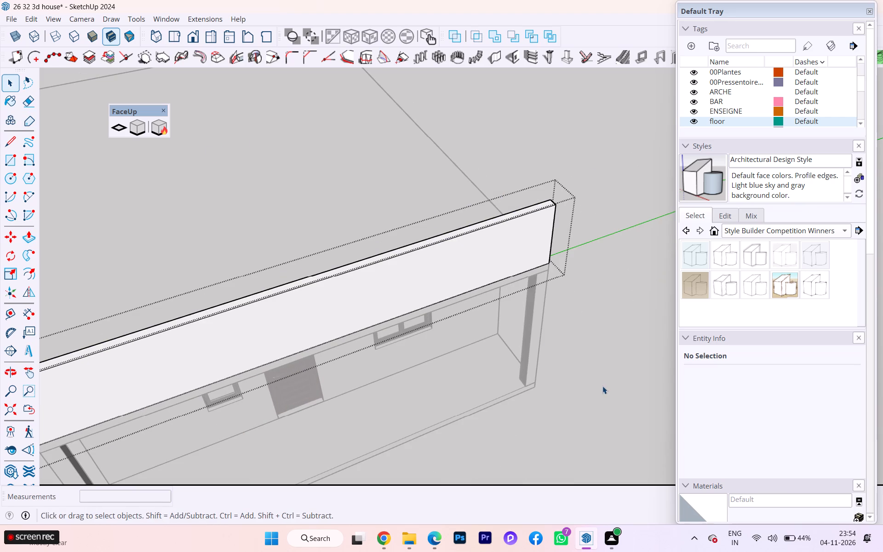
click(602, 386)
Examine the front parapet above the porch, entrance door and windows from the front and from an oblique angle.
middle_drag(608, 382, 489, 248)
scroll(548, 272, down, 1)
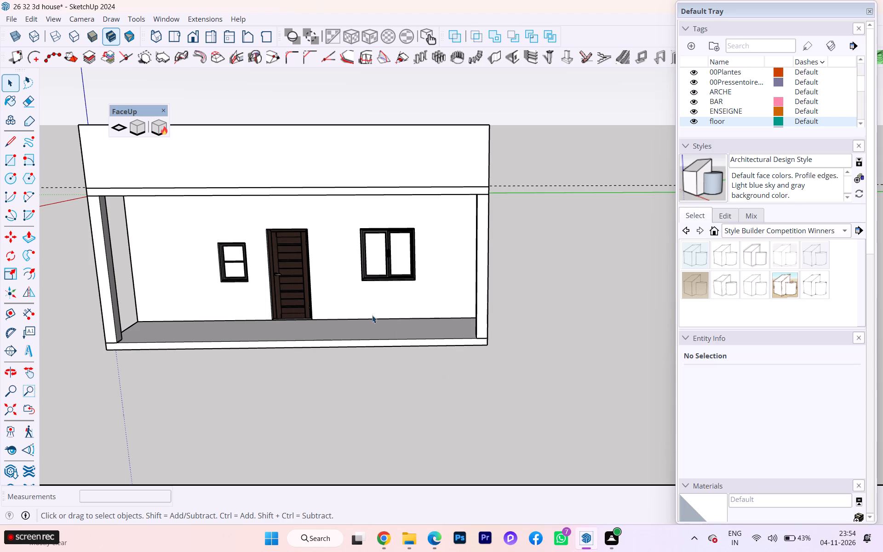
scroll(345, 231, up, 3)
scroll(339, 259, down, 2)
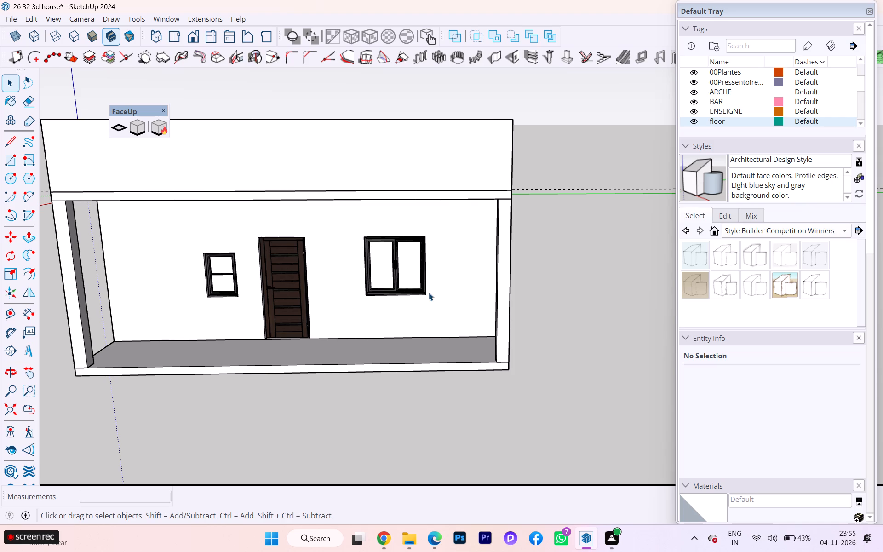
scroll(235, 202, up, 1)
scroll(235, 202, down, 1)
middle_drag(235, 202, 261, 163)
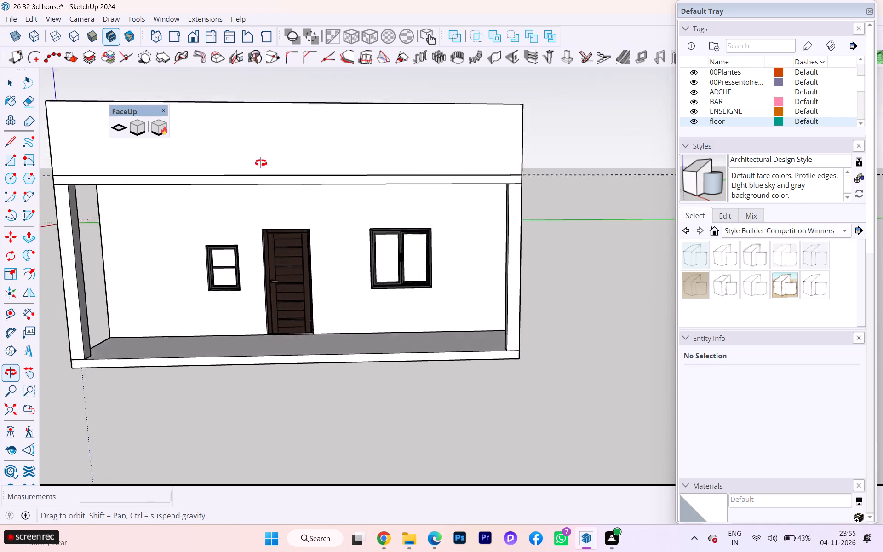
middle_drag(261, 163, 302, 230)
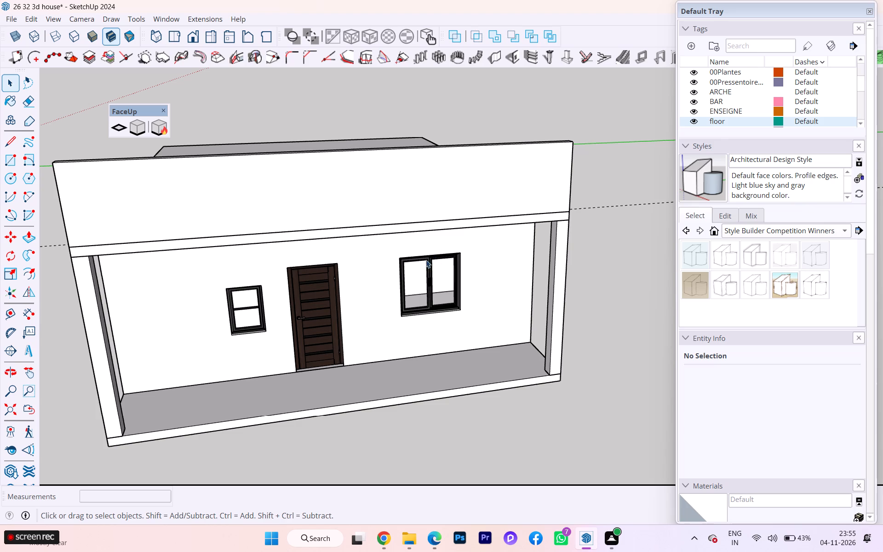
scroll(420, 260, down, 1)
middle_drag(424, 258, 501, 237)
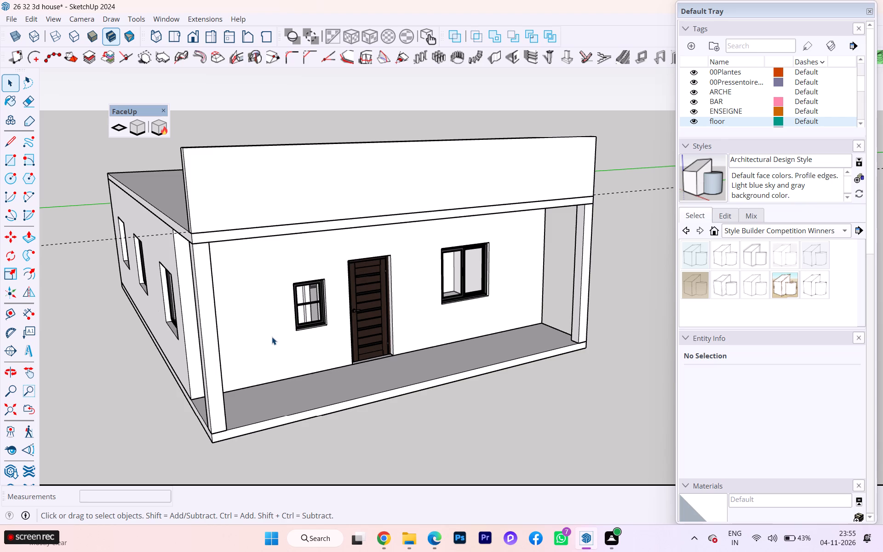
scroll(272, 337, up, 2)
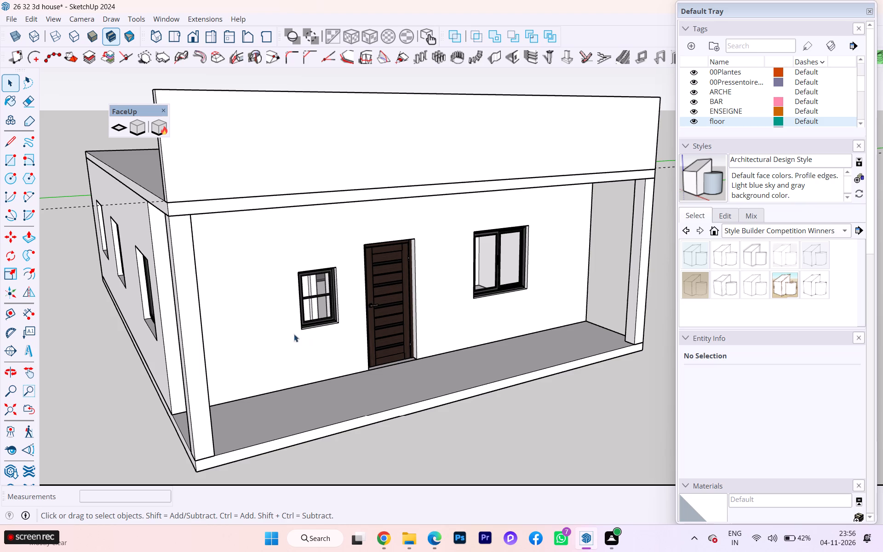
scroll(343, 178, up, 2)
scroll(333, 194, down, 1)
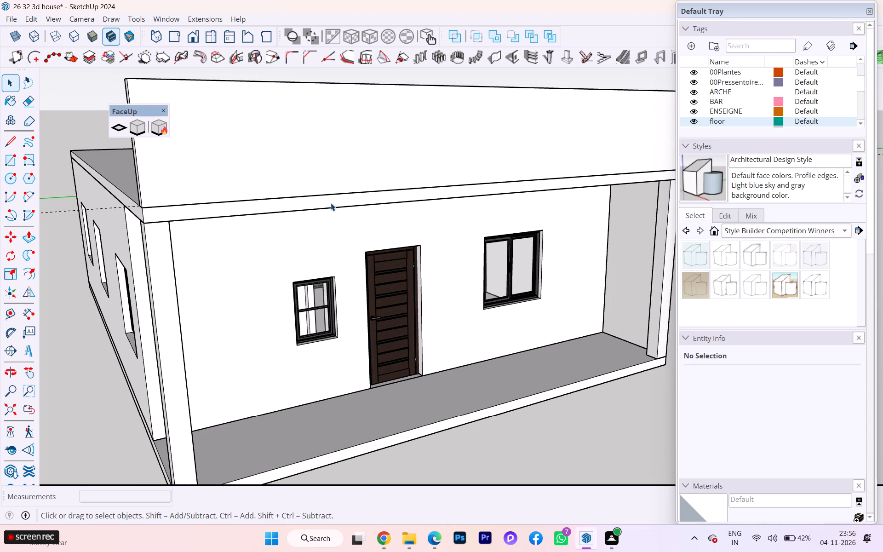
middle_drag(325, 212, 321, 220)
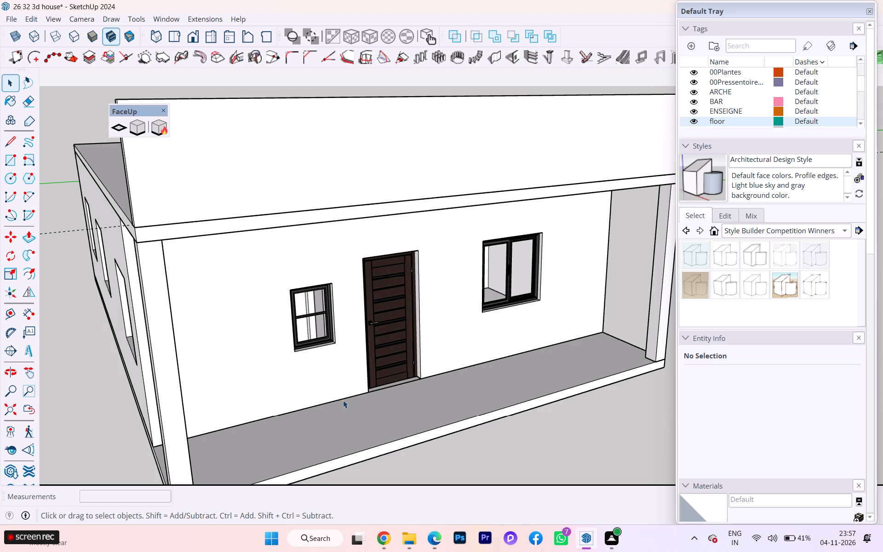
scroll(398, 385, down, 1)
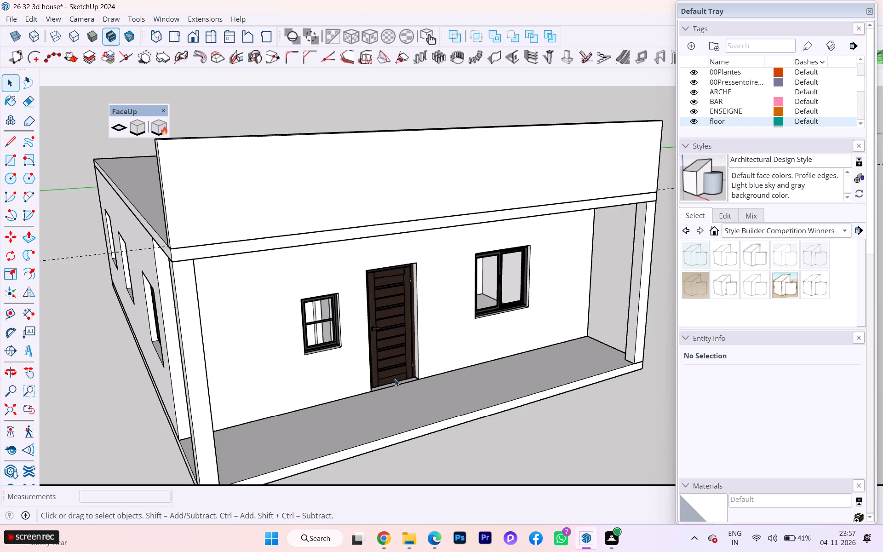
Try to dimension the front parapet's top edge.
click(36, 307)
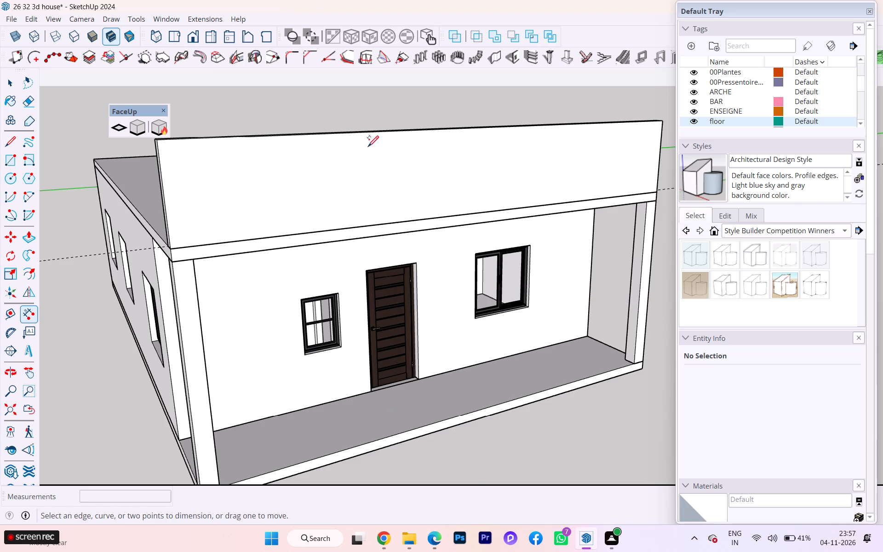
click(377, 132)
Examine the front elevation, the side windows and the entrance door at close range, ending at the parapet's front face.
scroll(386, 212, down, 2)
scroll(386, 212, up, 1)
middle_drag(402, 225, 375, 231)
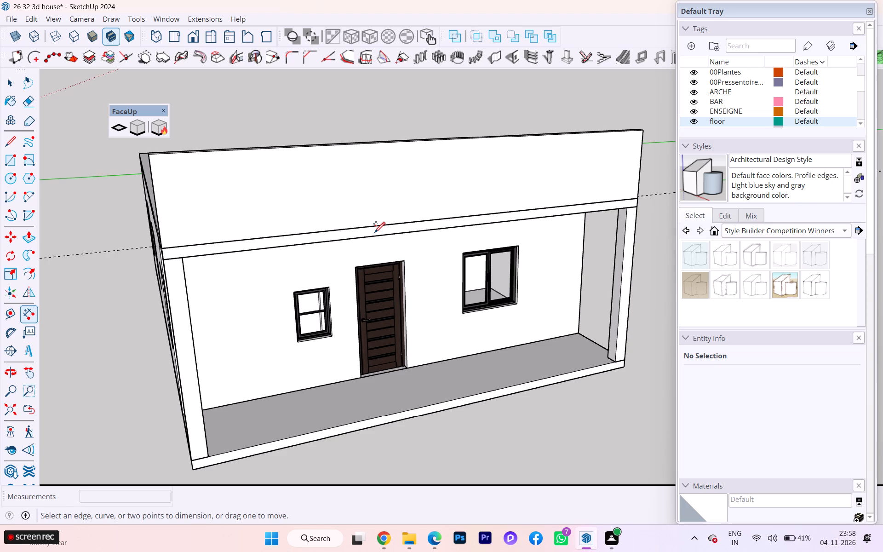
scroll(379, 240, down, 1)
scroll(311, 437, up, 6)
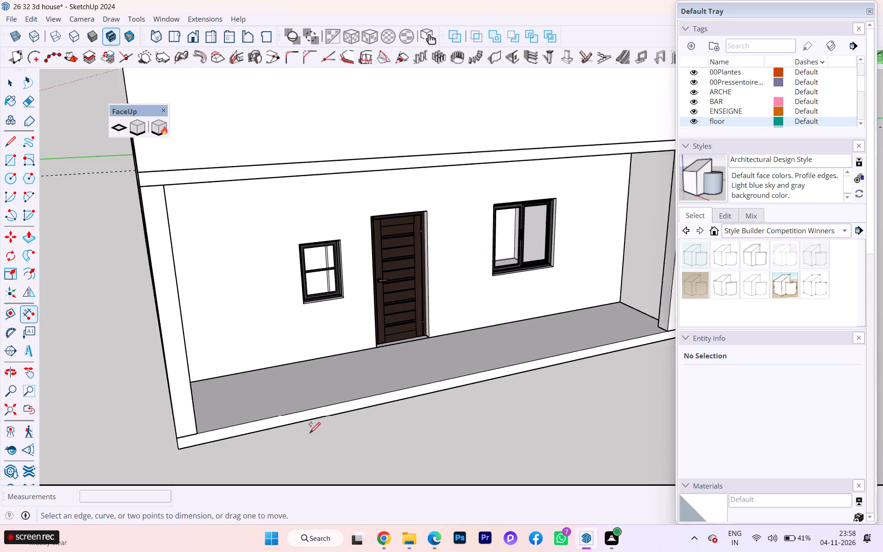
scroll(310, 431, down, 2)
middle_drag(310, 431, 380, 432)
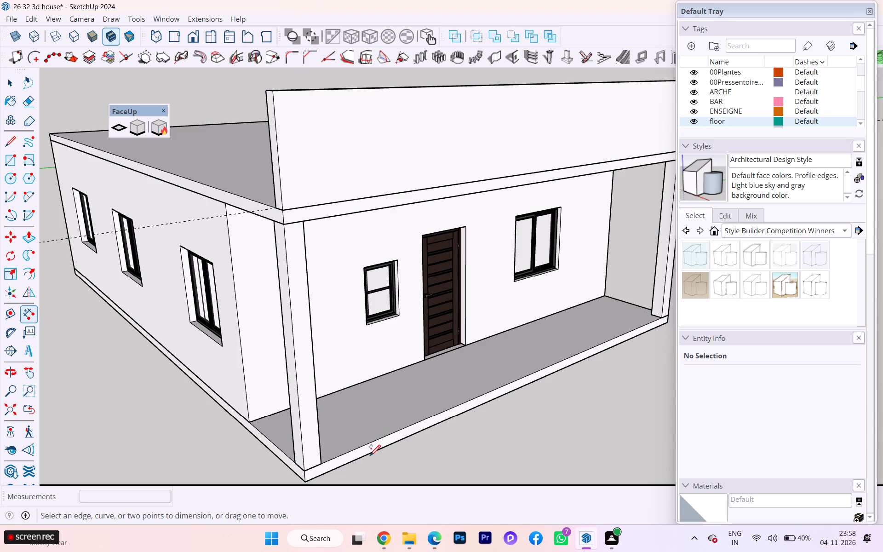
scroll(359, 390, down, 5)
scroll(359, 390, up, 2)
scroll(359, 390, down, 2)
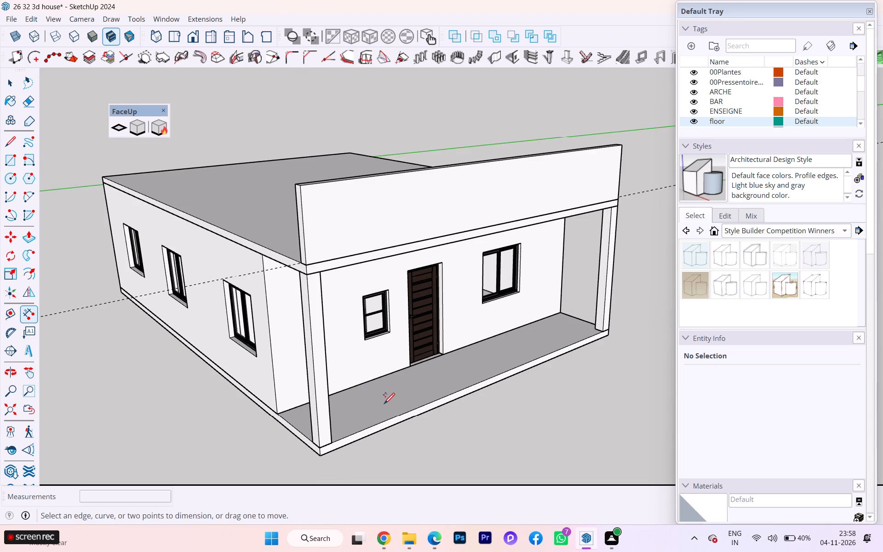
scroll(415, 386, up, 2)
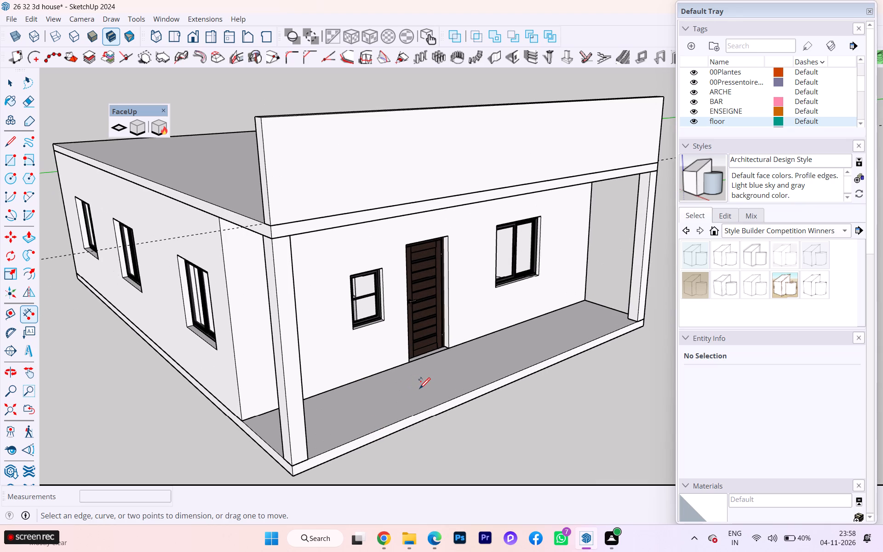
scroll(406, 405, down, 1)
scroll(406, 386, up, 9)
scroll(414, 337, down, 2)
scroll(415, 337, up, 3)
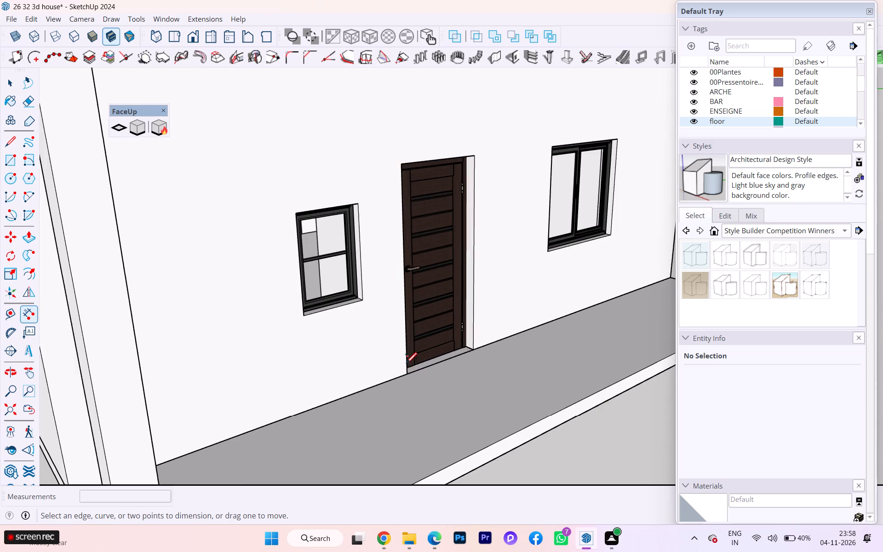
scroll(406, 362, up, 4)
scroll(405, 367, down, 3)
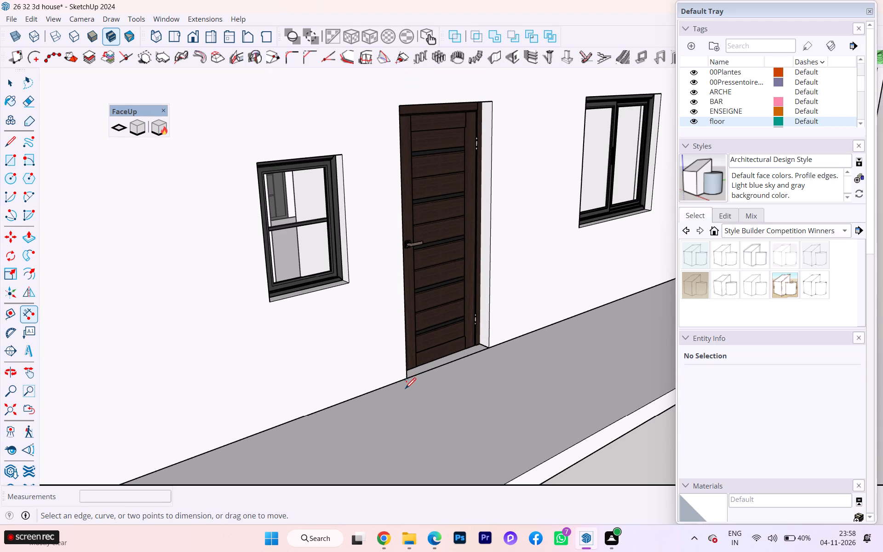
scroll(409, 405, down, 3)
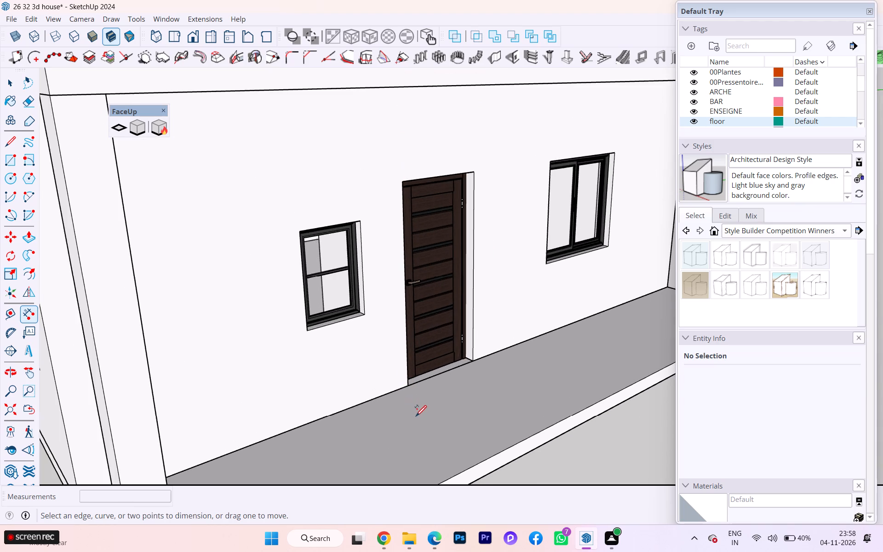
scroll(419, 415, down, 6)
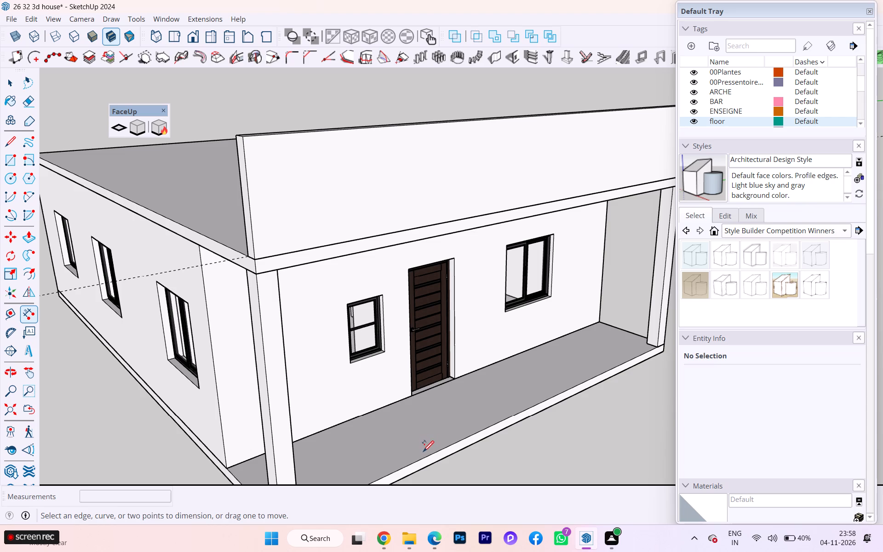
scroll(436, 425, up, 2)
scroll(437, 424, down, 1)
middle_drag(437, 422, 292, 361)
middle_drag(286, 379, 222, 474)
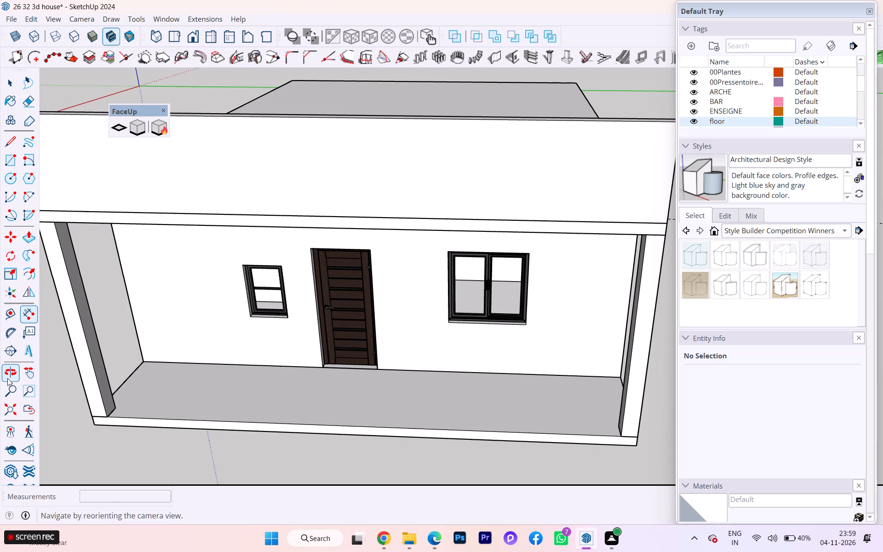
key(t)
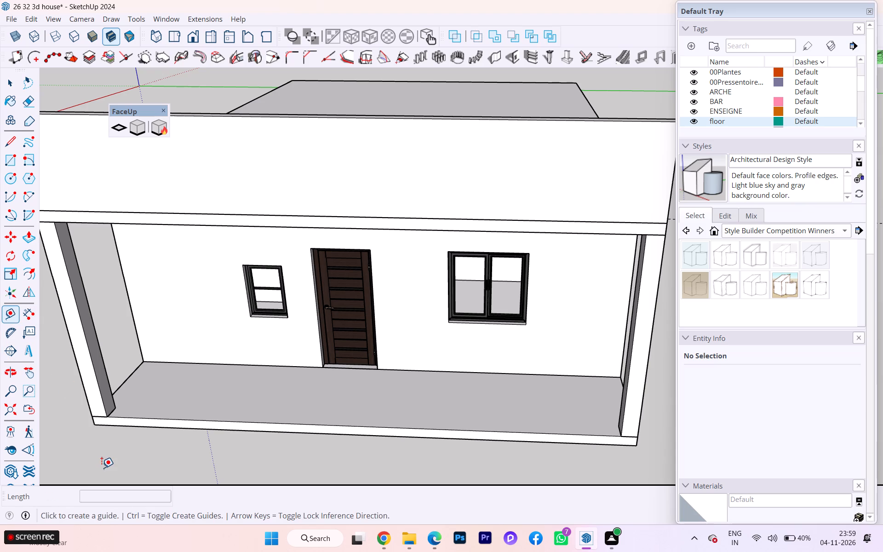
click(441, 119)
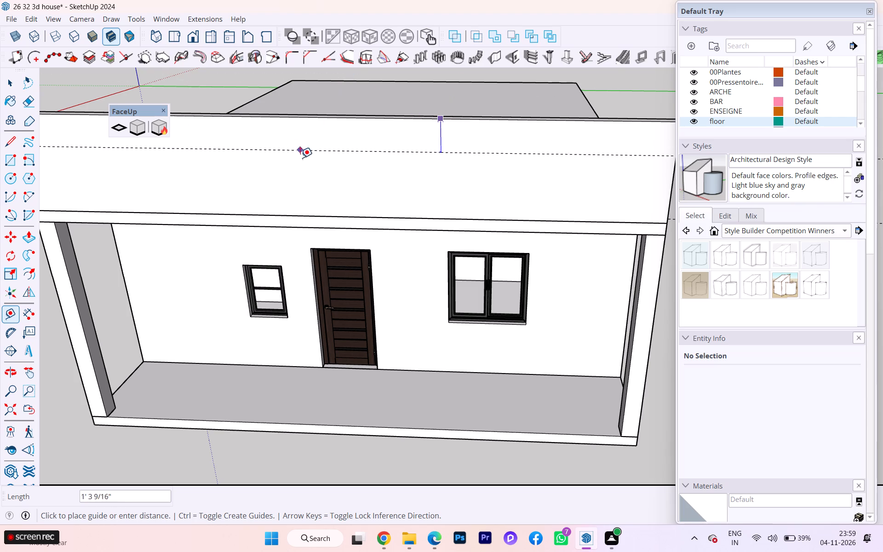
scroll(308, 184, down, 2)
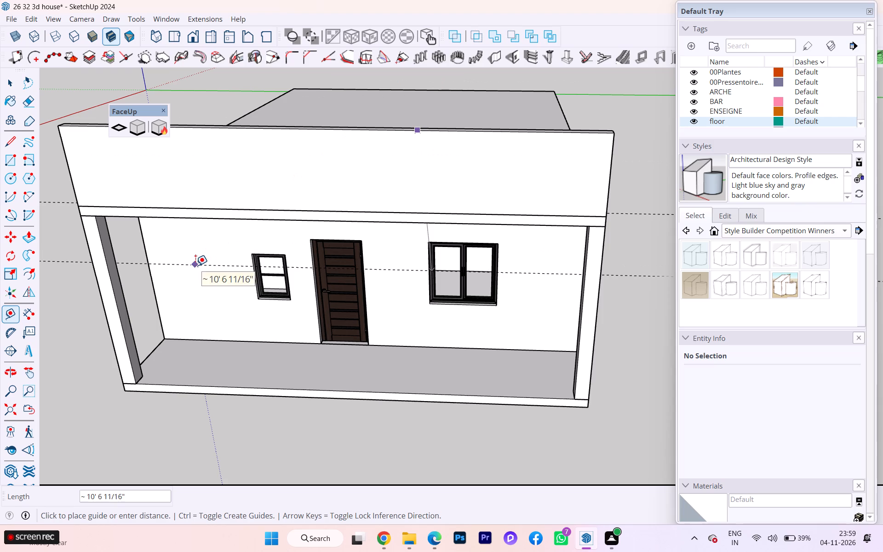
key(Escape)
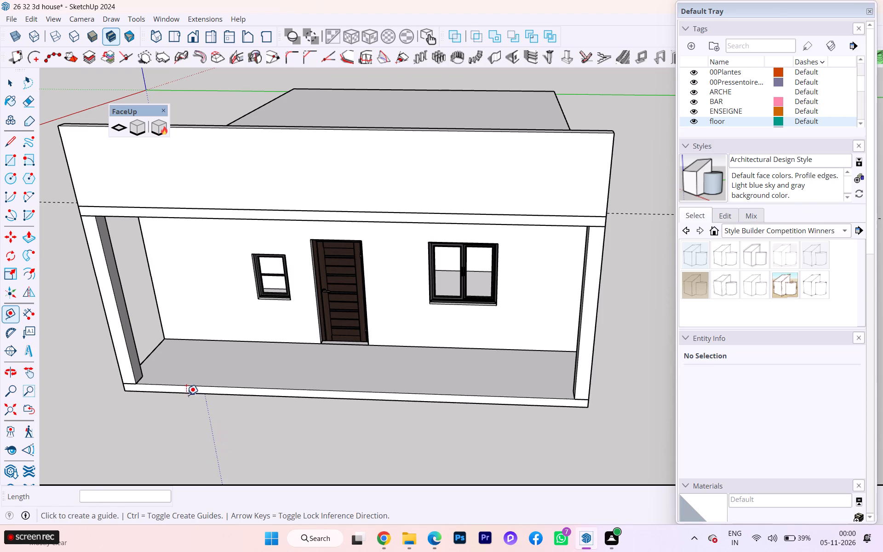
Examine the porch floor, columns, entrance door and front windows at close range and from a more frontal view.
scroll(182, 332, down, 3)
scroll(182, 332, up, 7)
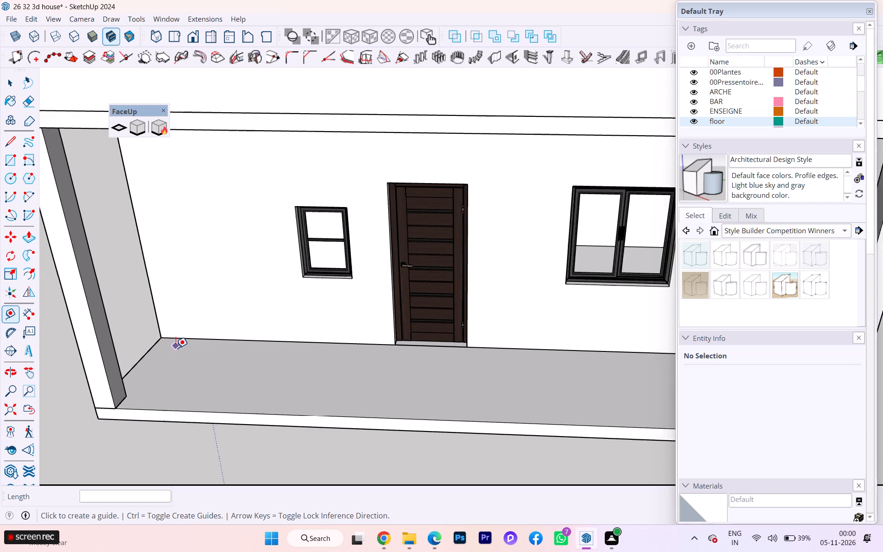
scroll(177, 351, down, 1)
scroll(178, 352, up, 1)
scroll(178, 355, down, 2)
scroll(178, 359, up, 1)
scroll(179, 363, down, 2)
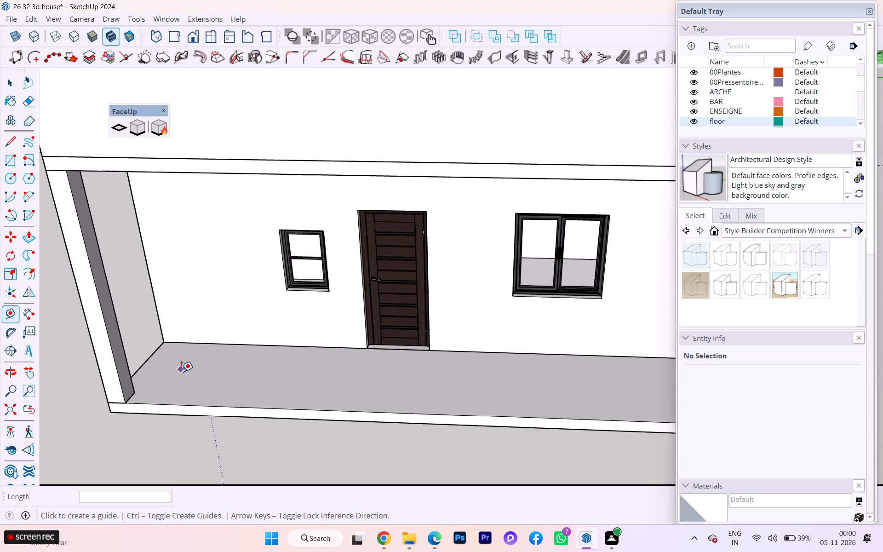
scroll(181, 375, down, 1)
middle_drag(181, 375, 194, 336)
scroll(191, 350, down, 4)
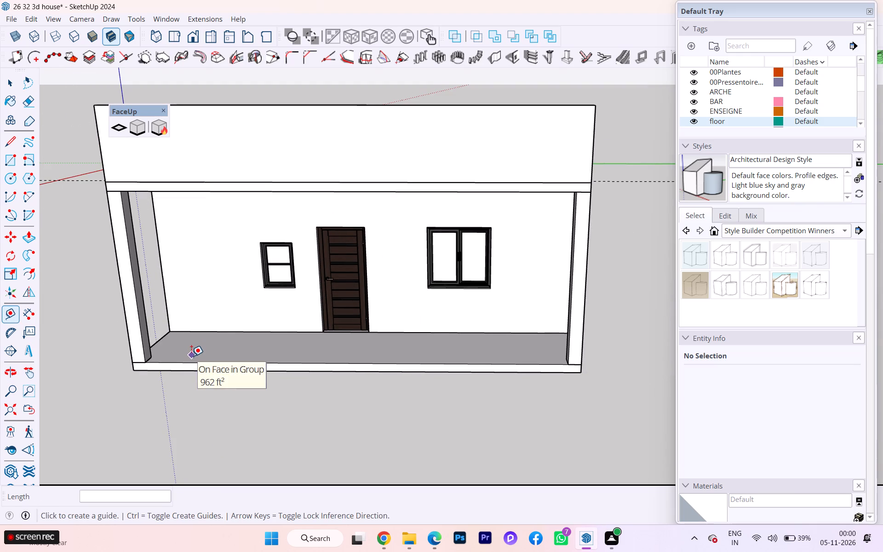
scroll(192, 356, down, 1)
scroll(222, 271, up, 3)
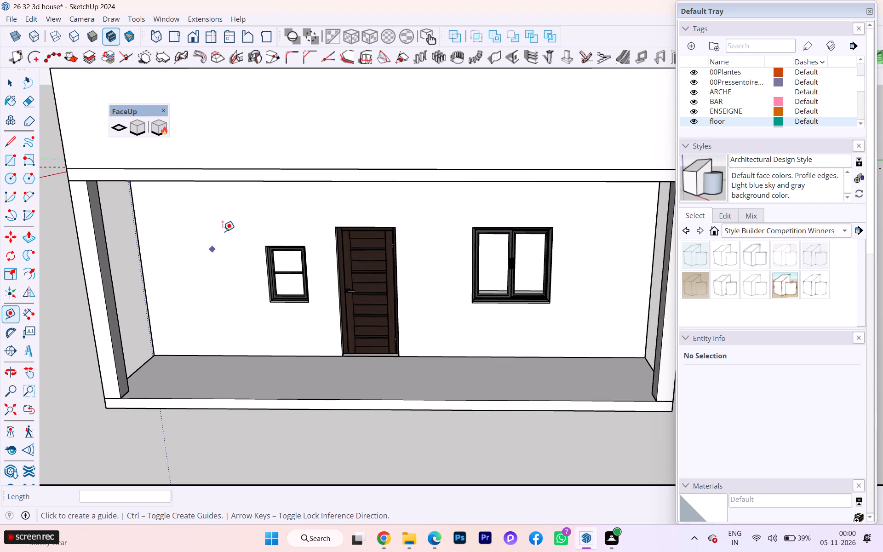
scroll(223, 252, up, 2)
scroll(241, 271, down, 4)
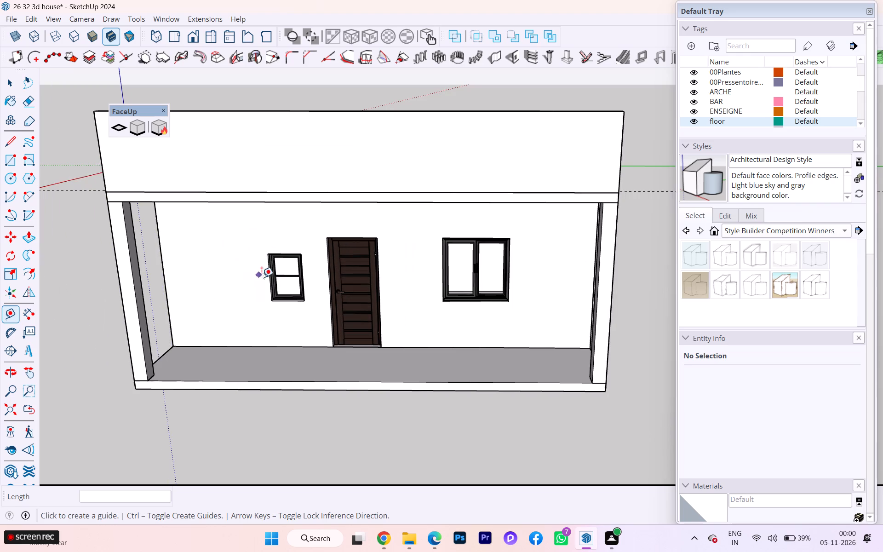
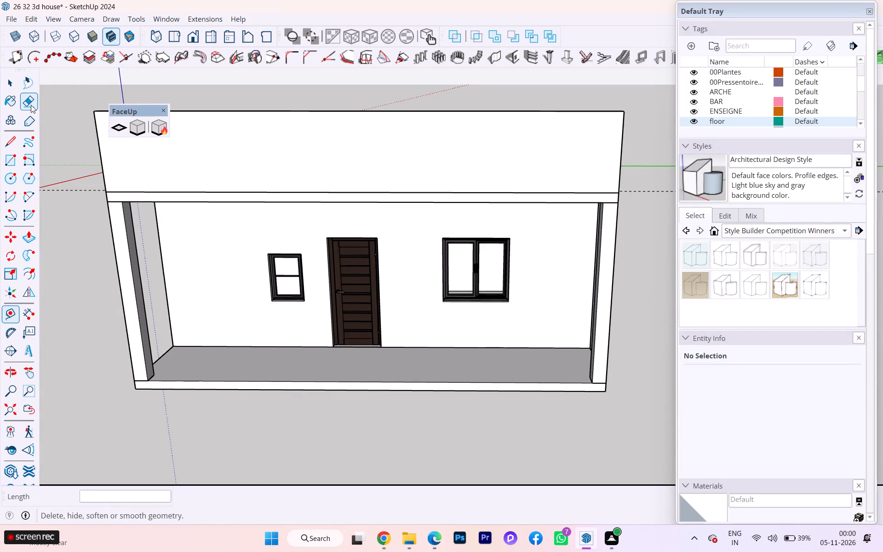
Examine the front elevation, porch, door and windows from both sides of the house.
click(13, 83)
scroll(211, 185, down, 2)
scroll(224, 205, up, 1)
scroll(226, 208, down, 1)
middle_drag(234, 220, 373, 207)
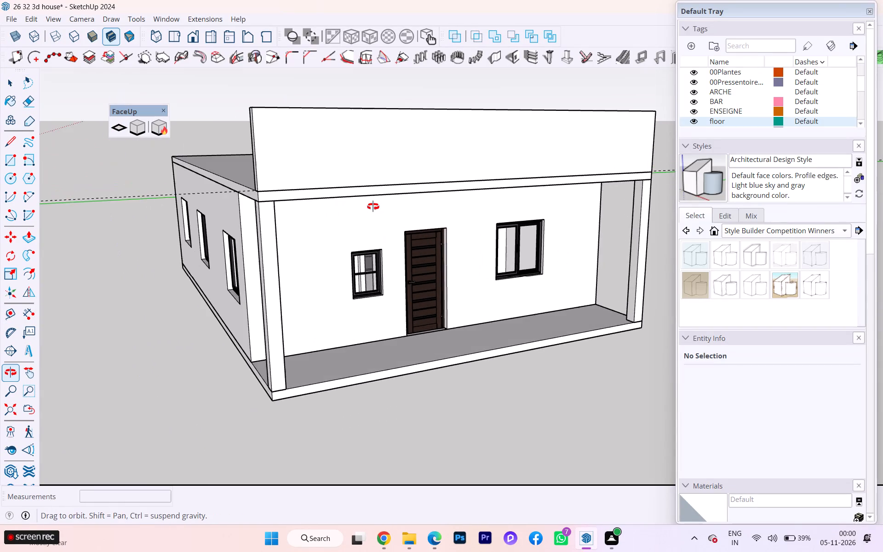
middle_drag(373, 207, 317, 228)
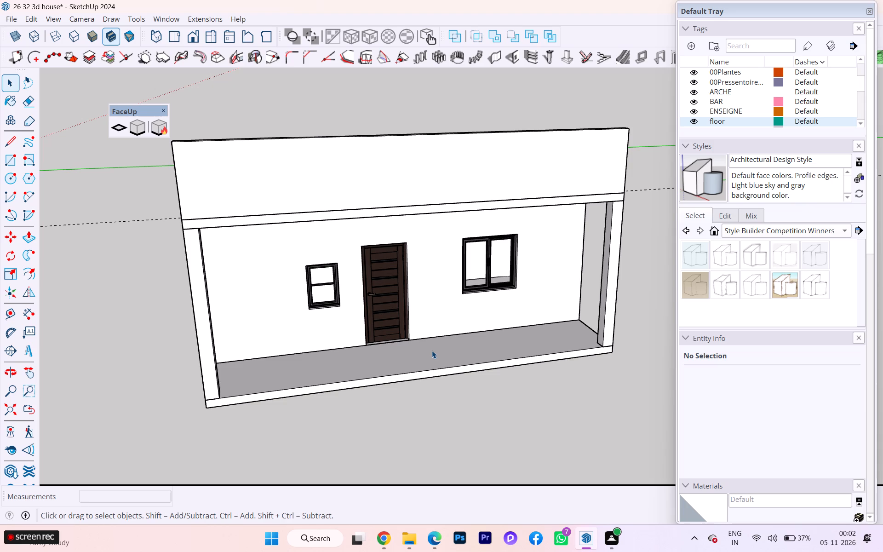
scroll(425, 256, up, 1)
scroll(426, 256, down, 2)
scroll(433, 253, up, 1)
scroll(435, 253, down, 1)
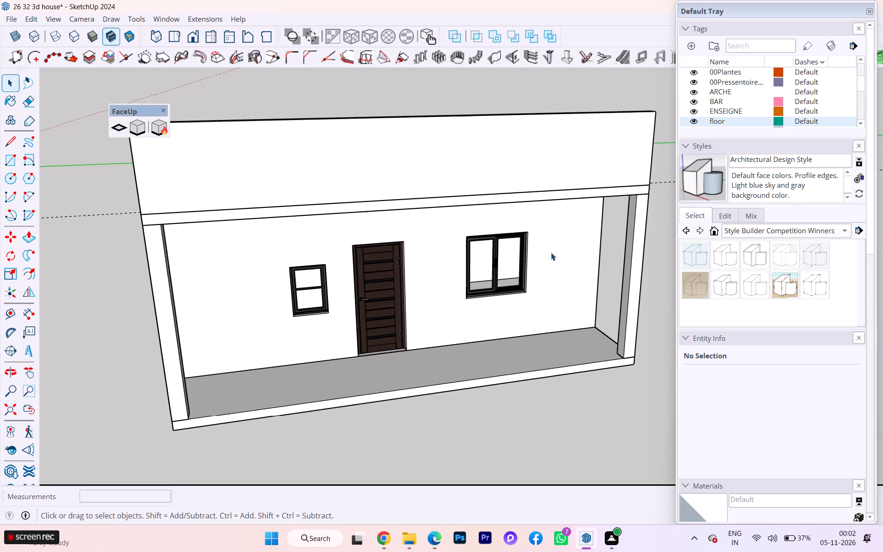
middle_drag(554, 252, 346, 246)
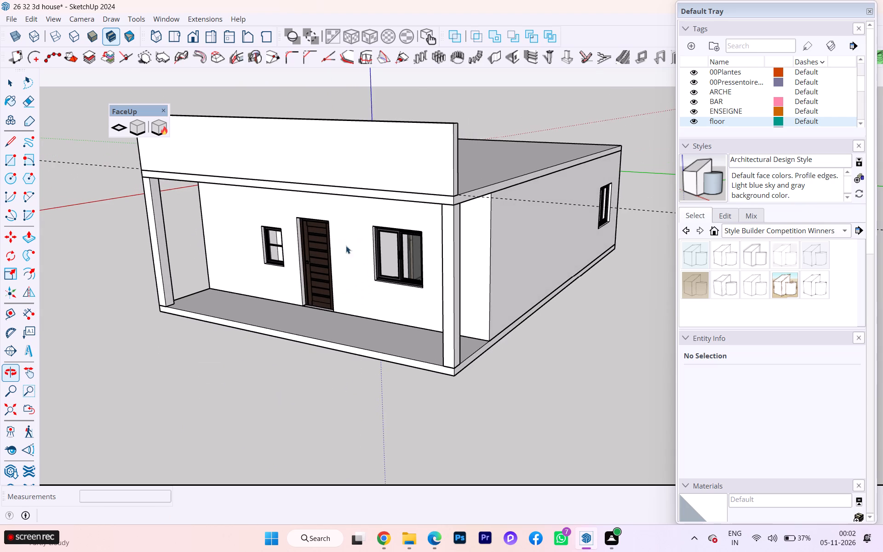
scroll(359, 178, up, 3)
scroll(428, 186, up, 1)
scroll(412, 221, down, 1)
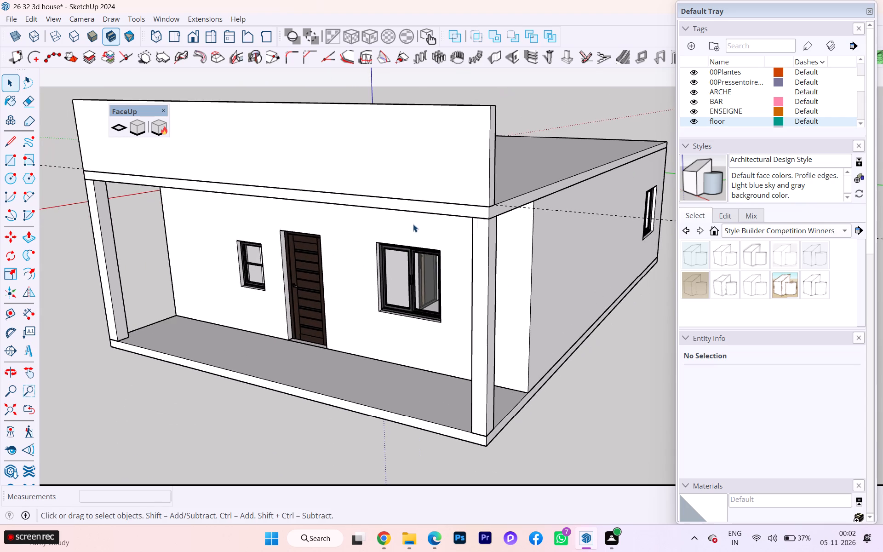
middle_drag(430, 225, 470, 225)
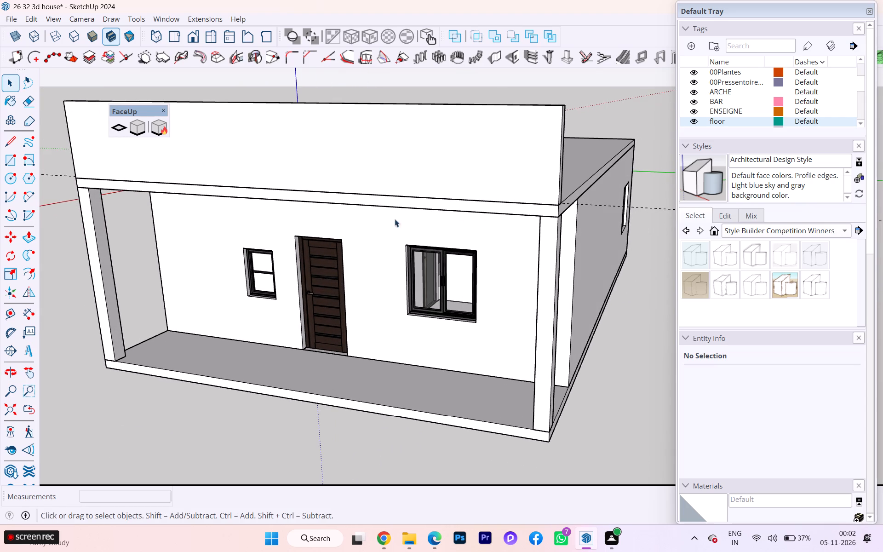
Move the porch's corner column at the double-window side about 9' 2 3/16" along the slab's front edge, beside the entrance door.
click(363, 203)
click(538, 374)
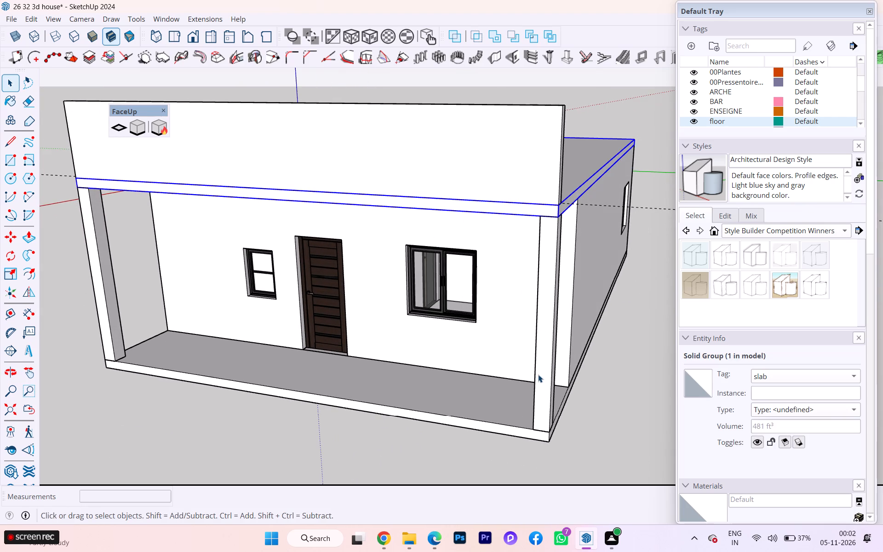
key(m)
click(533, 429)
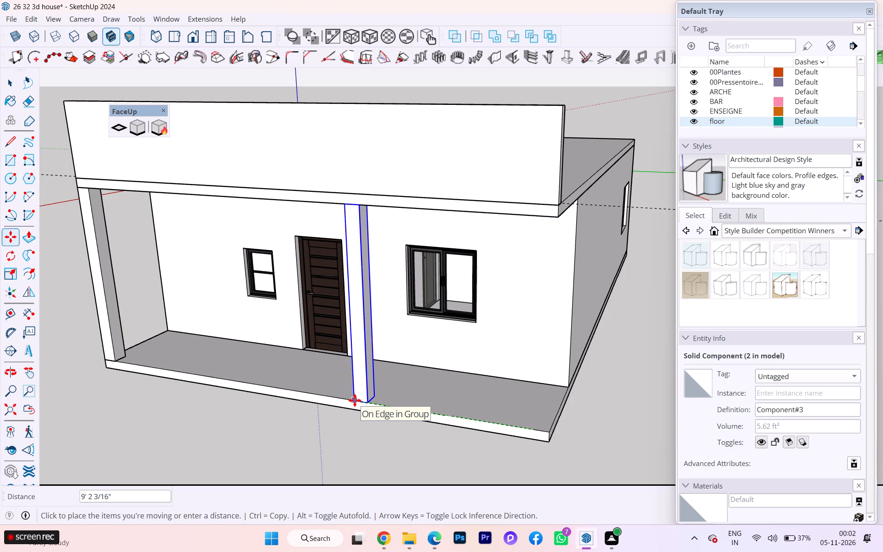
click(355, 400)
key(Escape)
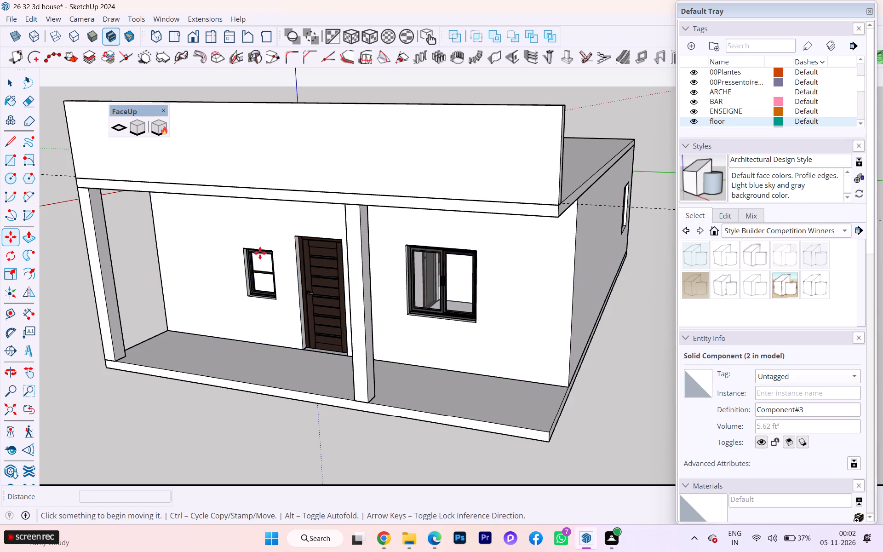
click(6, 84)
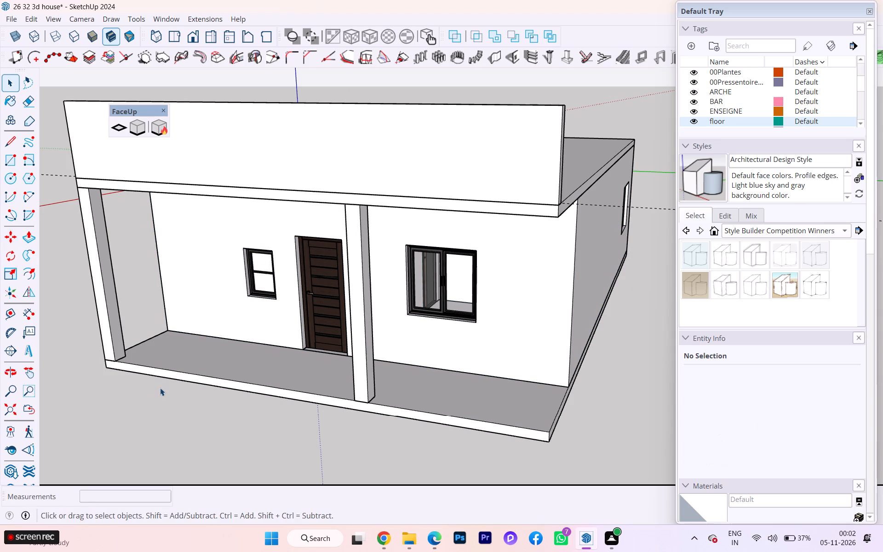
click(160, 388)
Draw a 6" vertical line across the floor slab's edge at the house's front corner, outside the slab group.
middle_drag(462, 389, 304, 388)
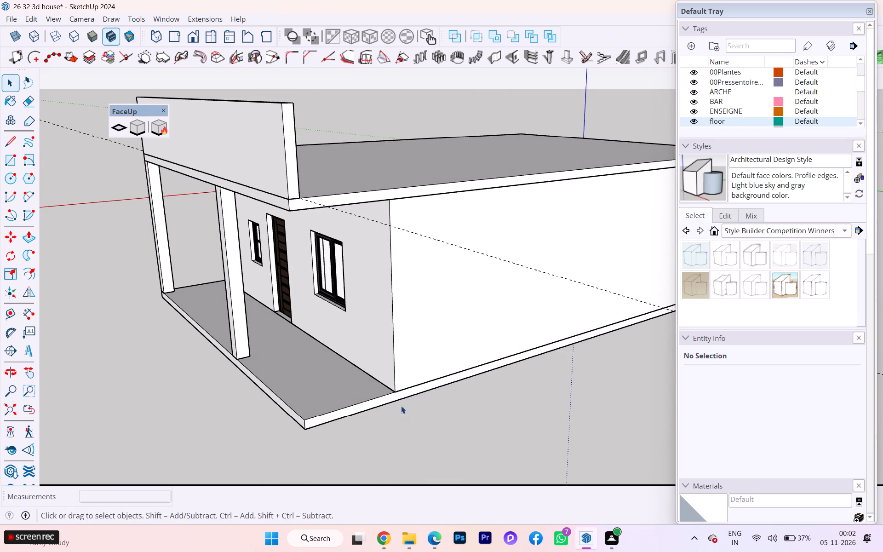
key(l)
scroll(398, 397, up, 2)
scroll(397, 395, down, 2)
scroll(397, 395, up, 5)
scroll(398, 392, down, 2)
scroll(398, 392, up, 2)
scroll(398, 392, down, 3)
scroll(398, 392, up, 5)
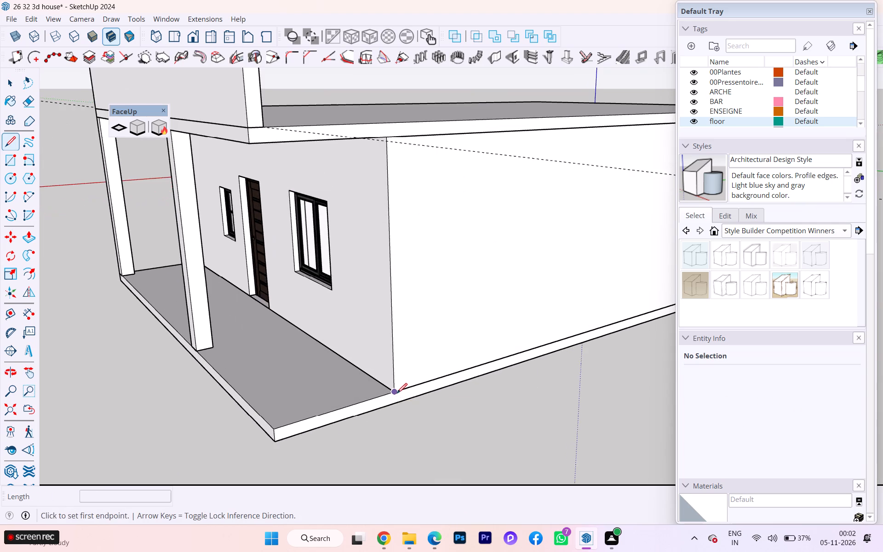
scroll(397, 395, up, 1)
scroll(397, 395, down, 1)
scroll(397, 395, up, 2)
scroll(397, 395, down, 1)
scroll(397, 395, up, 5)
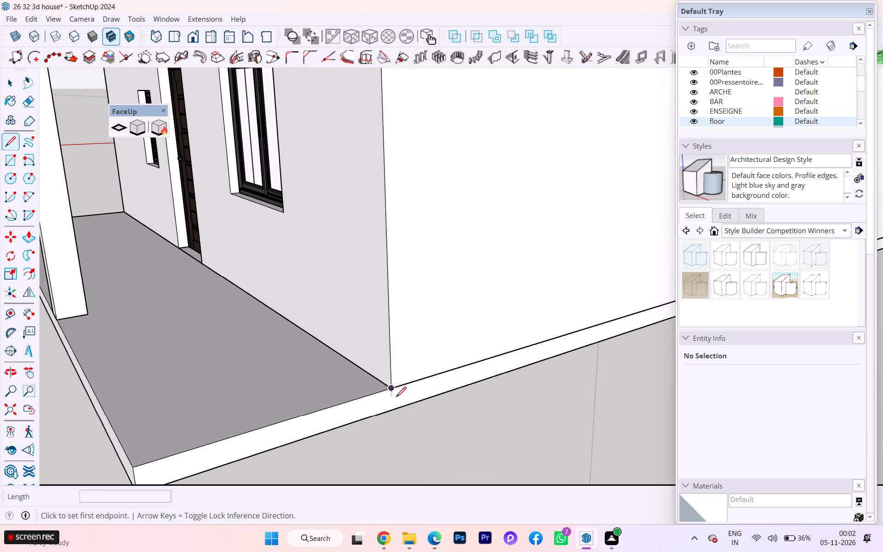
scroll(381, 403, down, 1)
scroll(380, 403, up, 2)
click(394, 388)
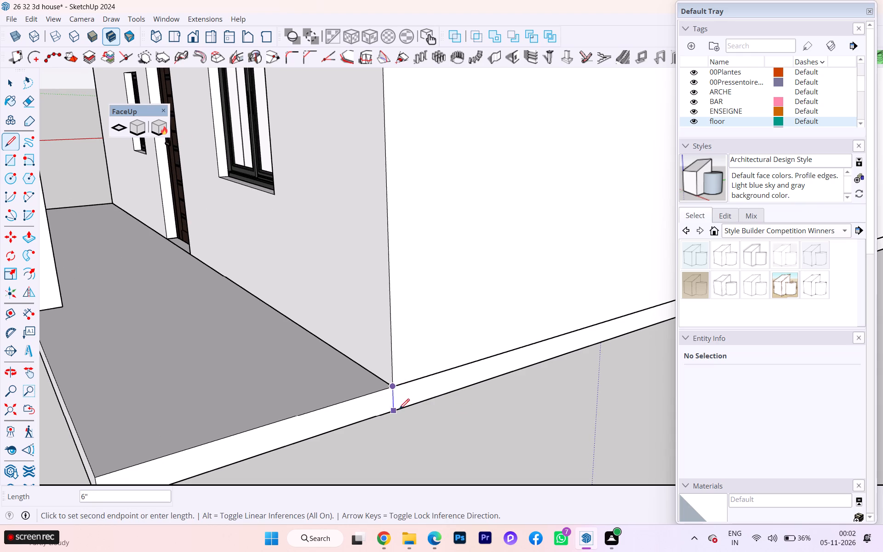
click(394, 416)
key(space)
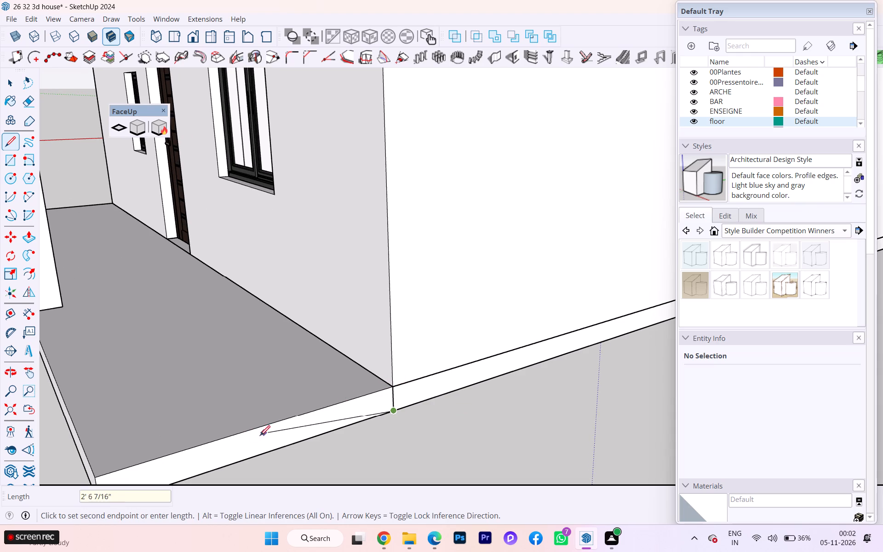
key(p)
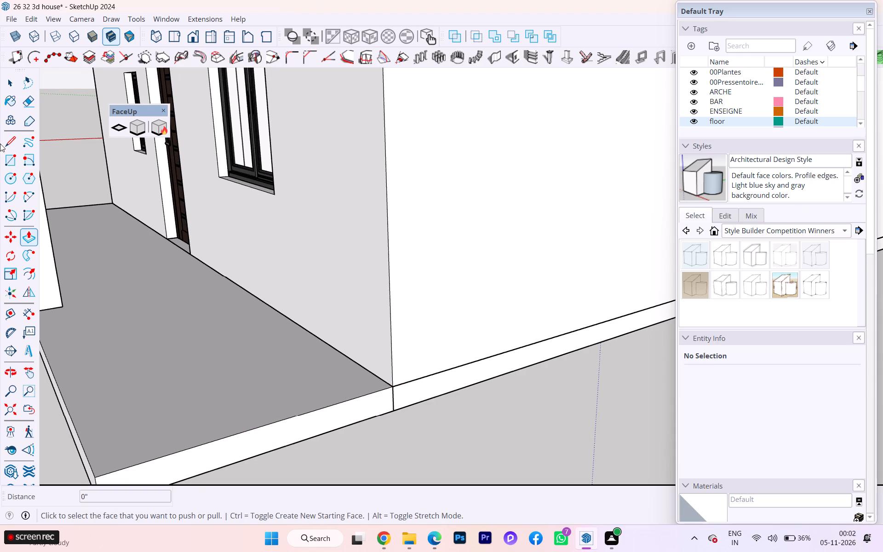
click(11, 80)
Open the floor slab group and split its side face with a 6" vertical line at the house's front corner.
click(312, 433)
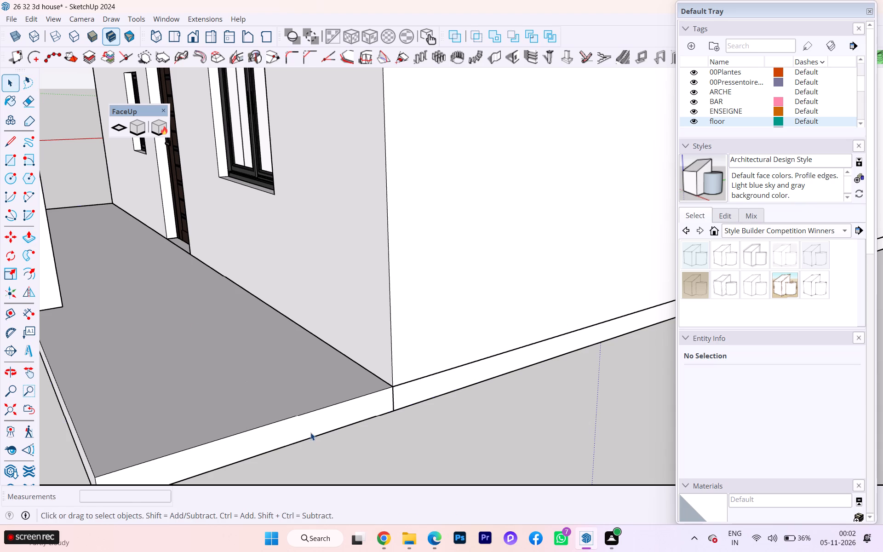
double_click(310, 430)
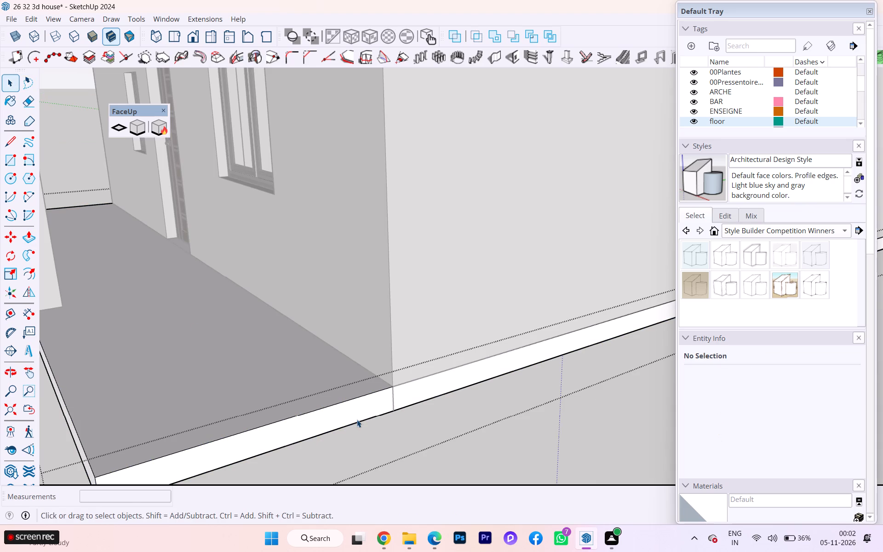
key(l)
click(394, 388)
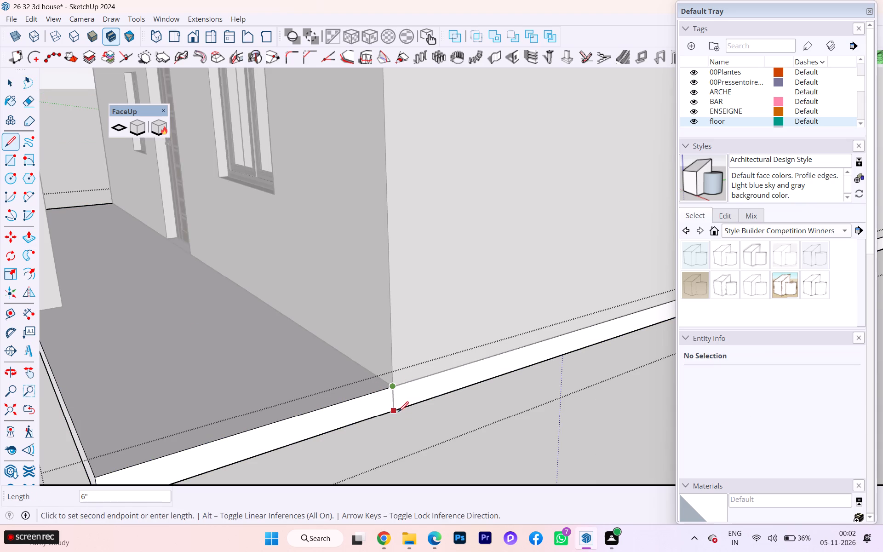
click(398, 411)
key(space)
key(space)
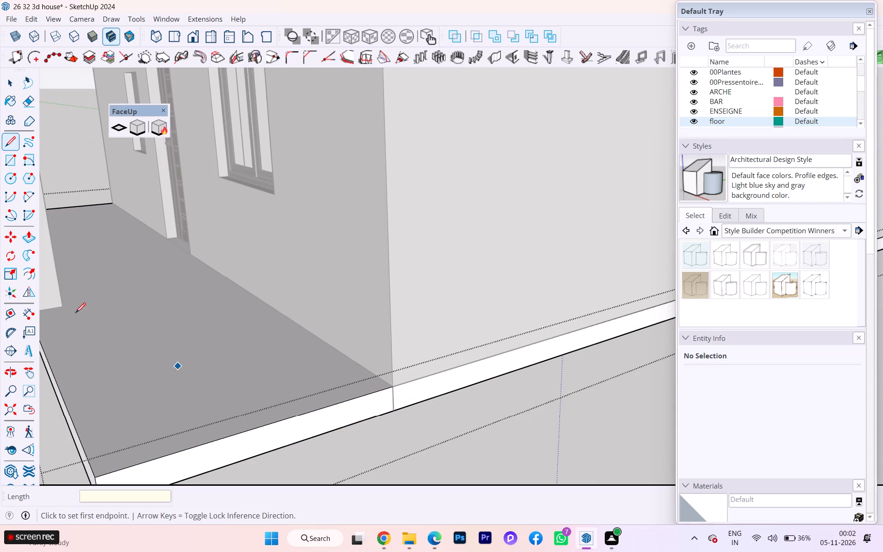
click(8, 80)
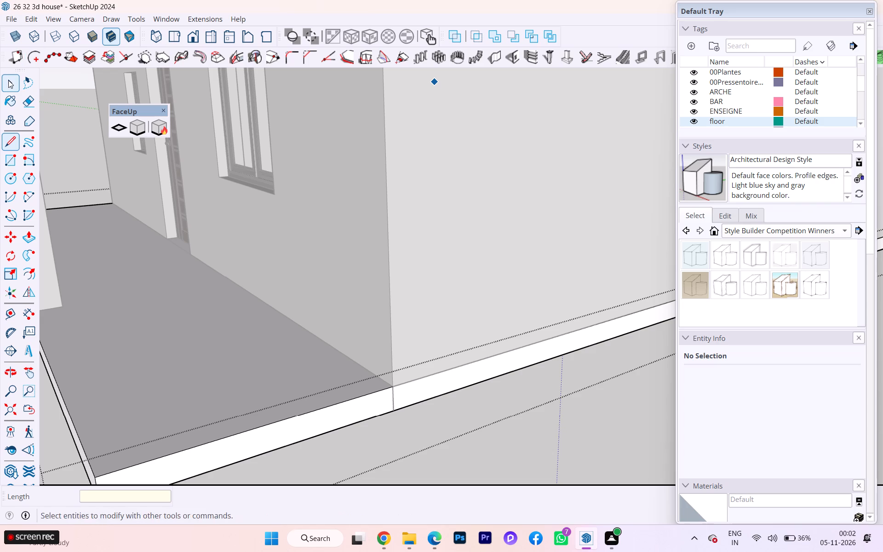
Push the porch slab's side face inward about 9' 1 7/8" to the relocated column, clearing the floor below the double window.
click(279, 438)
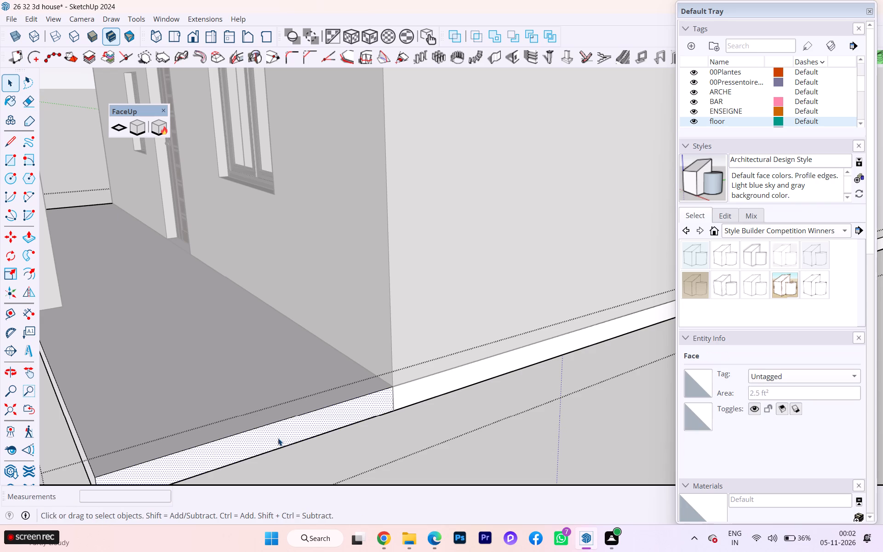
key(p)
click(275, 437)
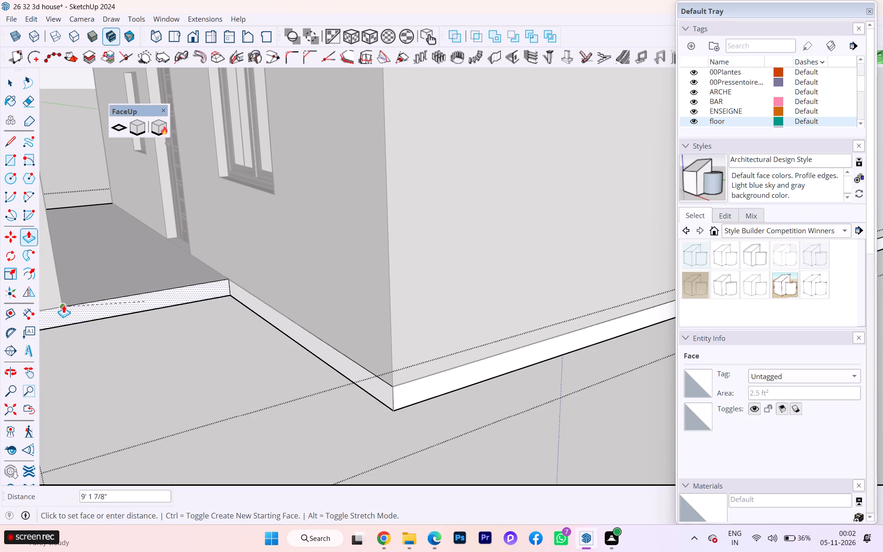
click(63, 305)
Adjust the shortened porch slab's end face slightly beside the relocated column with Push/Pull.
scroll(374, 319, down, 4)
scroll(381, 320, up, 1)
scroll(405, 321, down, 1)
middle_drag(405, 321, 414, 321)
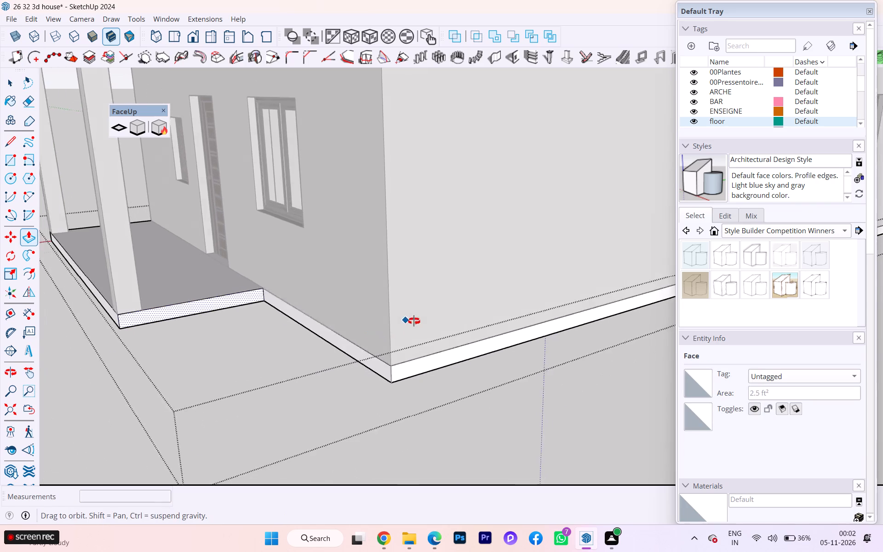
middle_drag(414, 321, 610, 328)
scroll(296, 372, up, 4)
scroll(303, 362, down, 2)
scroll(304, 361, up, 1)
scroll(318, 354, down, 1)
scroll(318, 354, up, 1)
scroll(318, 354, down, 1)
middle_drag(331, 354, 378, 355)
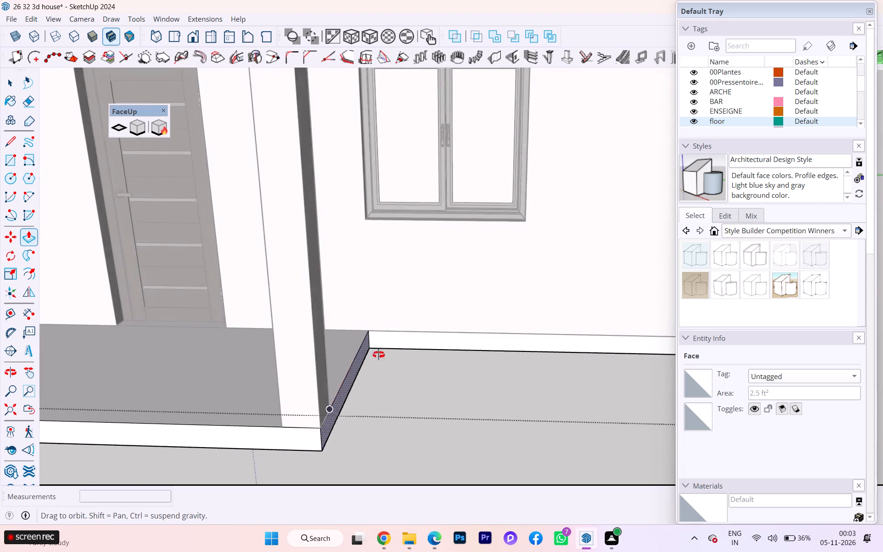
middle_drag(378, 355, 205, 383)
click(289, 356)
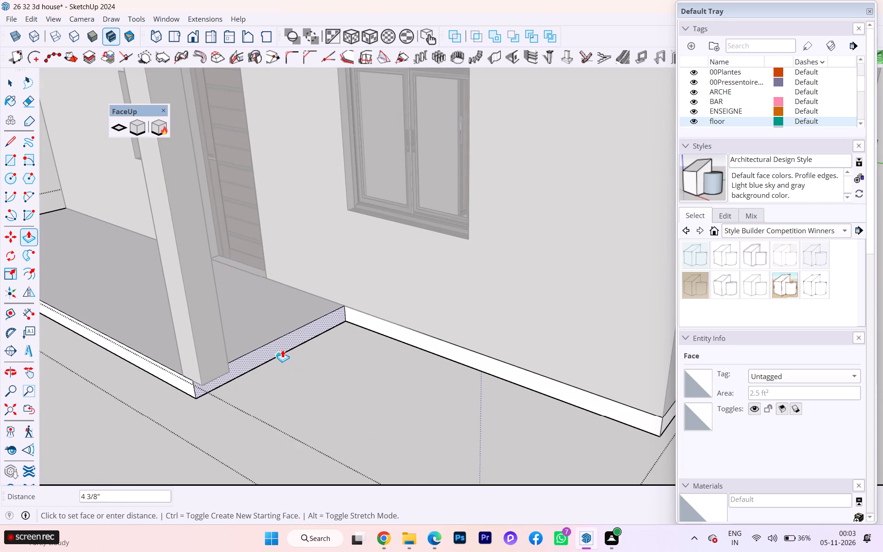
click(348, 200)
Push the porch slab's end face inward about 7 9/16" past the column base and exit the slab group.
middle_drag(275, 365, 388, 339)
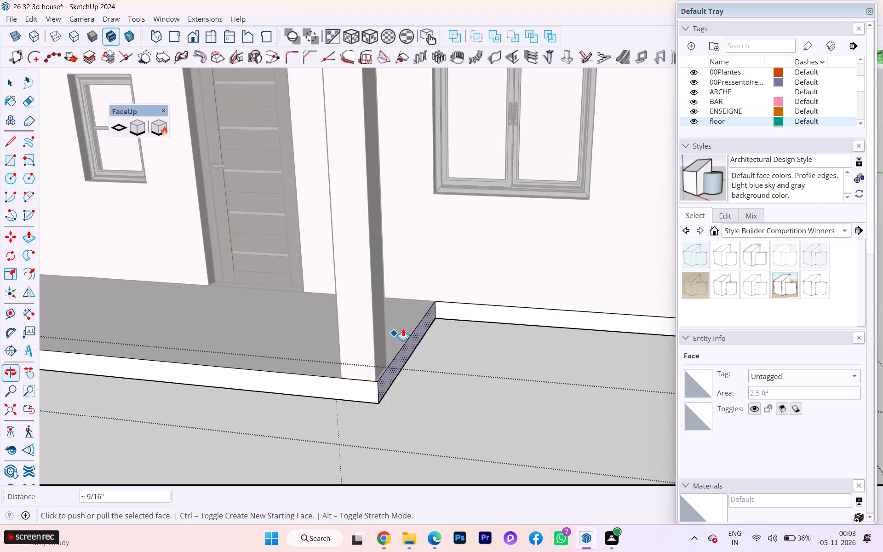
click(418, 334)
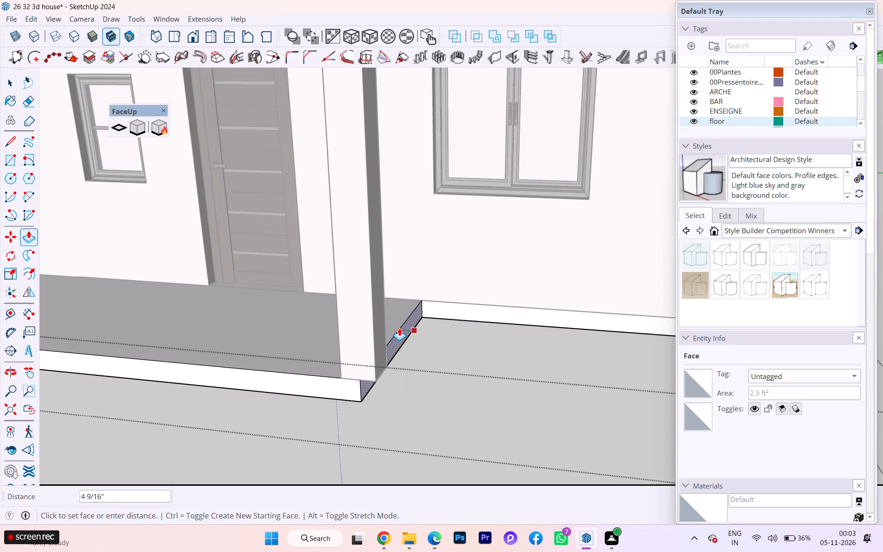
click(390, 325)
click(4, 83)
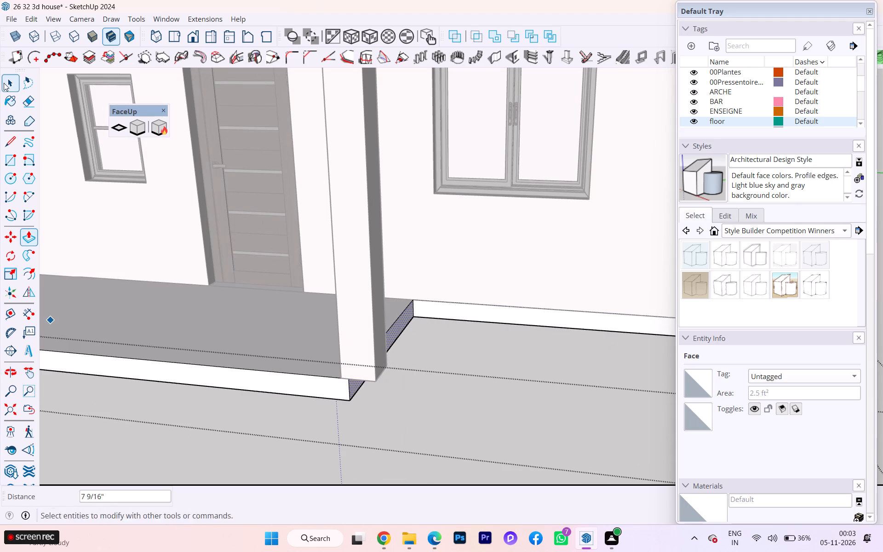
click(422, 388)
scroll(321, 422, down, 2)
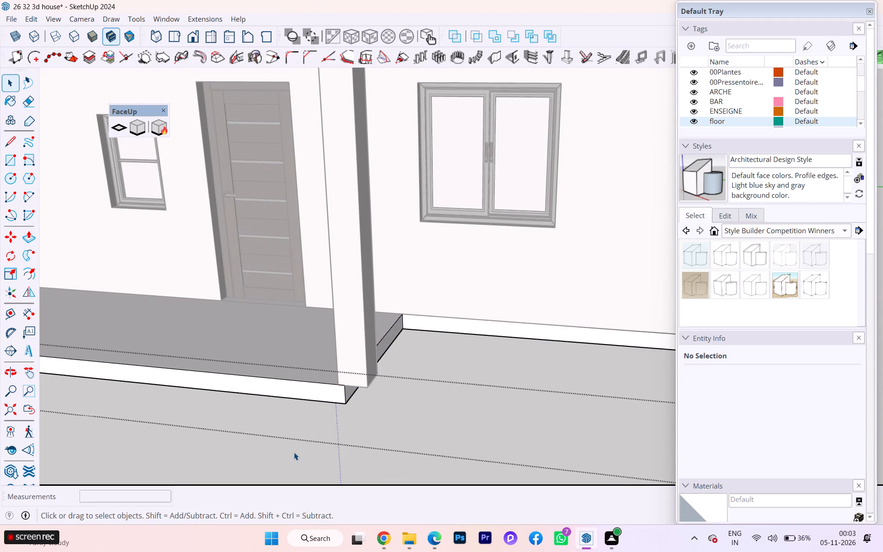
double_click(293, 452)
Move the relocated column along the porch front so its base corner sits on the shortened slab's front corner.
click(360, 369)
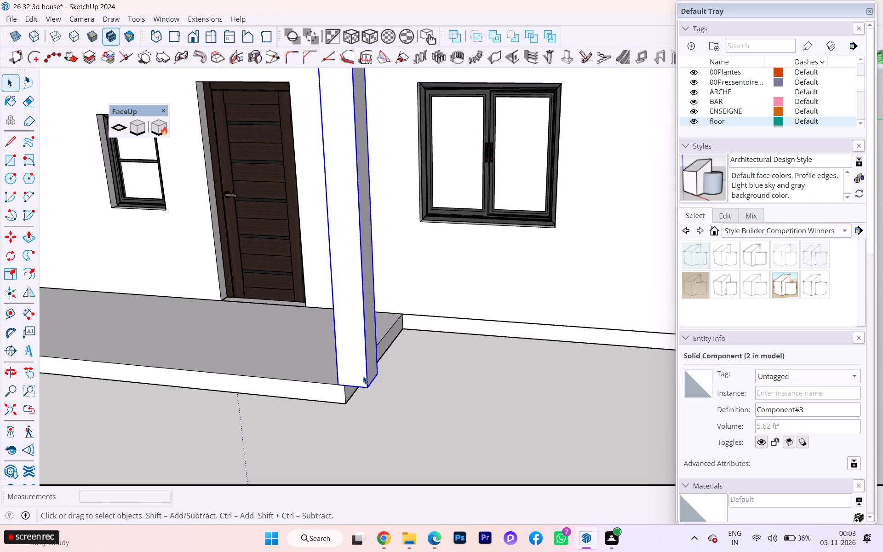
key(m)
scroll(363, 377, up, 7)
click(372, 401)
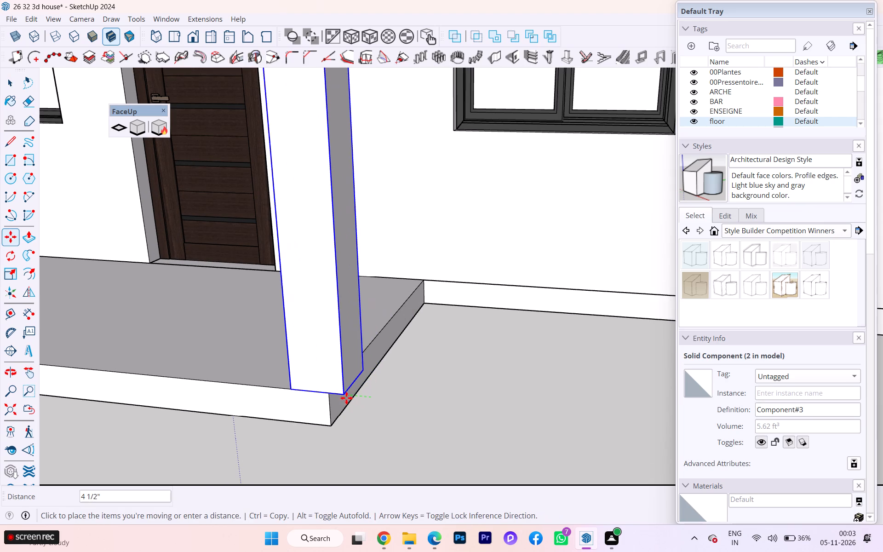
click(326, 394)
scroll(356, 372, down, 2)
scroll(354, 371, up, 1)
scroll(362, 363, down, 4)
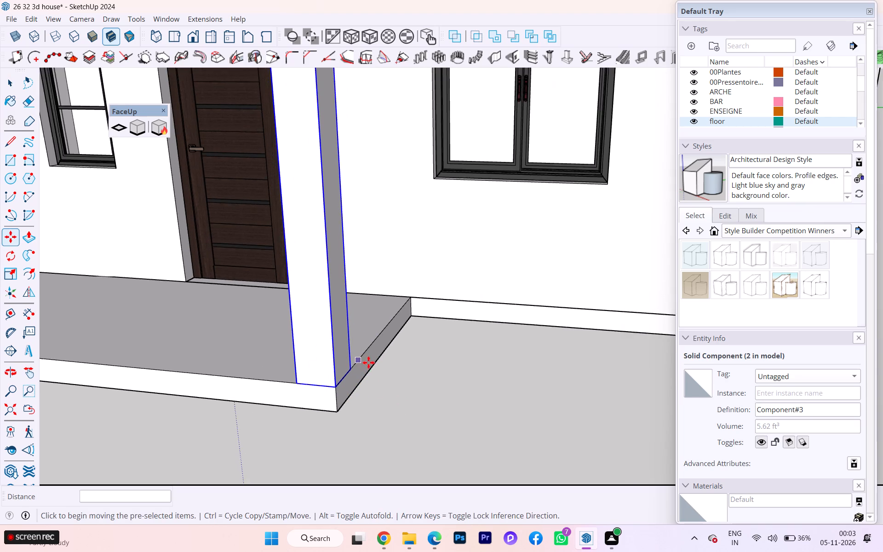
scroll(370, 362, down, 1)
scroll(370, 362, up, 4)
scroll(370, 362, down, 1)
scroll(370, 362, up, 1)
scroll(370, 362, down, 1)
key(Escape)
scroll(453, 290, down, 9)
scroll(453, 319, up, 1)
scroll(458, 327, down, 2)
scroll(459, 333, up, 3)
scroll(459, 338, down, 5)
scroll(458, 343, up, 1)
scroll(458, 343, down, 3)
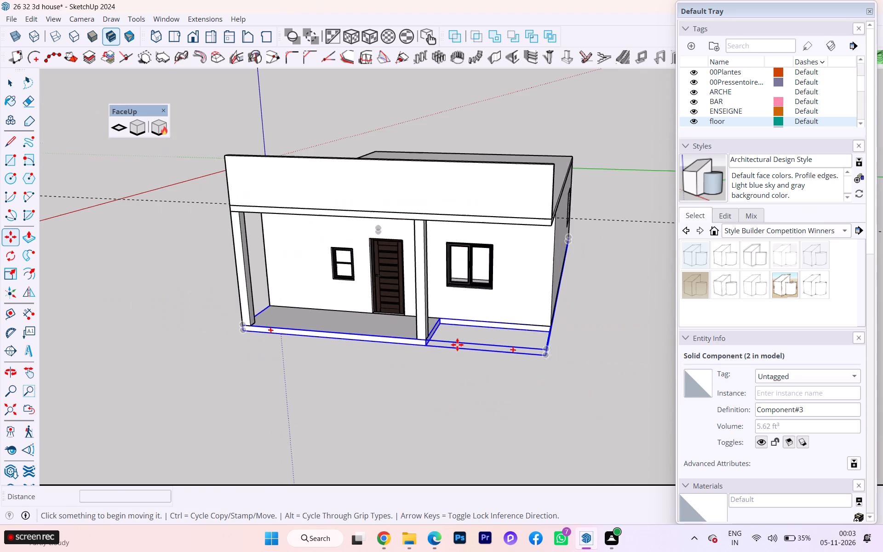
Clear the selection and examine the porch slab corner, relocated column and double window from several angles.
click(13, 82)
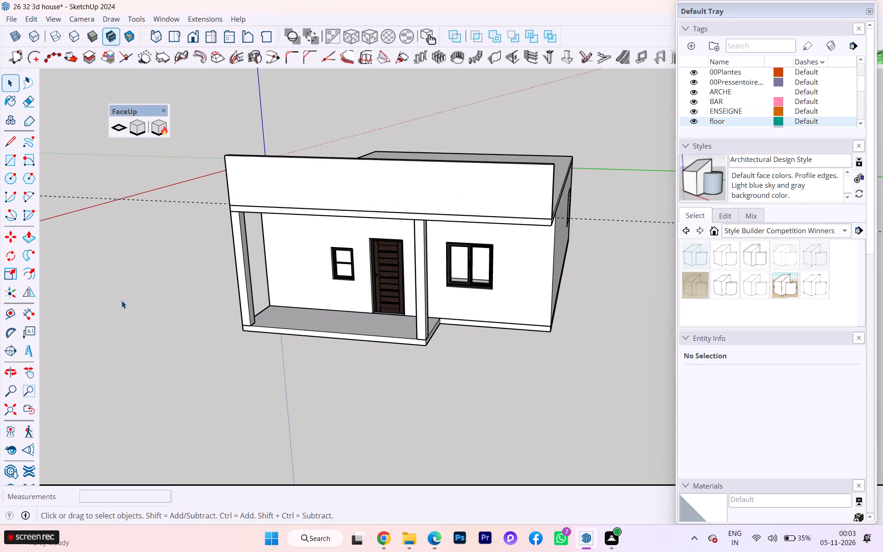
click(121, 300)
middle_drag(428, 299, 185, 303)
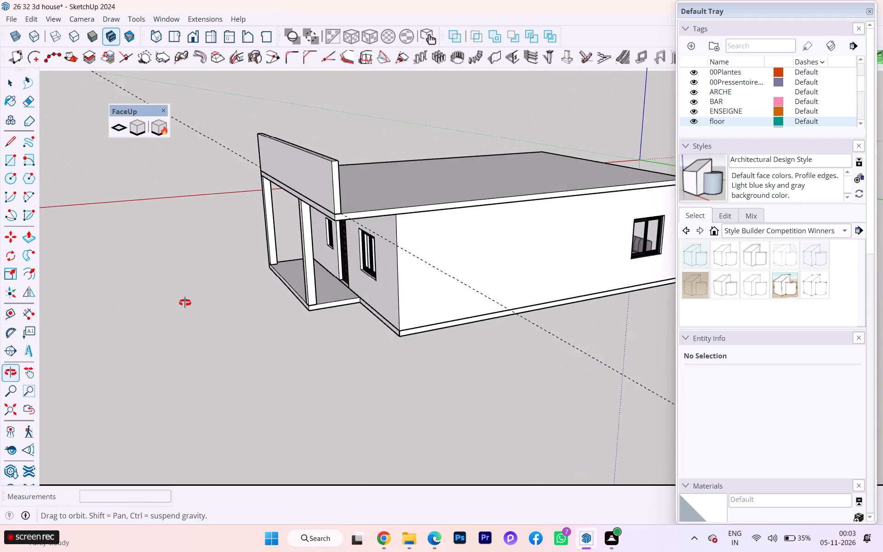
middle_drag(185, 303, 519, 309)
scroll(550, 278, up, 4)
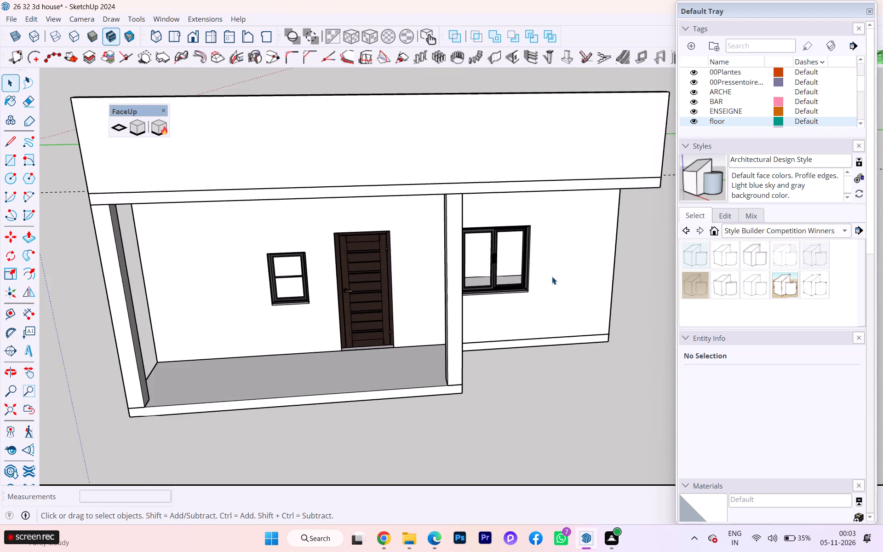
scroll(542, 285, up, 1)
scroll(542, 286, down, 3)
scroll(542, 286, up, 3)
middle_drag(350, 336, 143, 360)
scroll(338, 321, down, 4)
scroll(352, 326, up, 1)
scroll(366, 326, down, 1)
scroll(367, 326, up, 2)
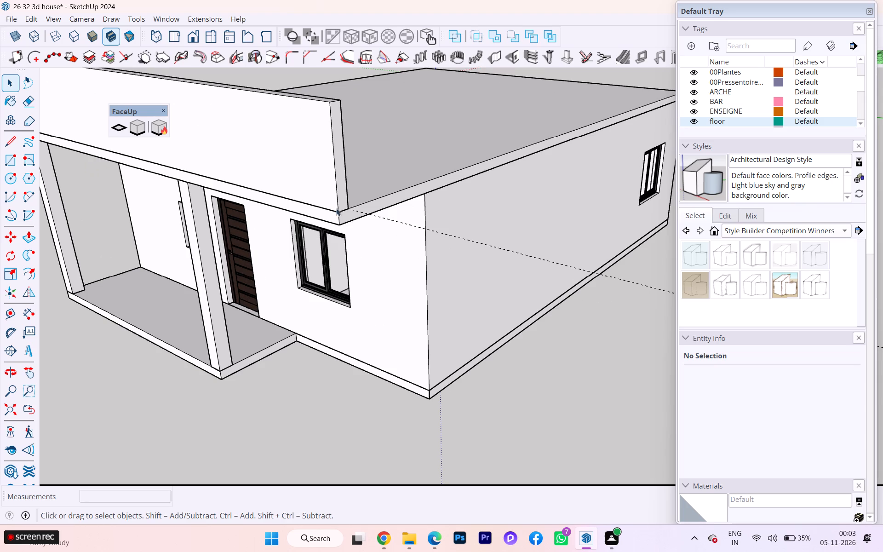
scroll(338, 223, down, 1)
scroll(338, 225, up, 6)
middle_drag(339, 237, 386, 190)
scroll(323, 180, up, 8)
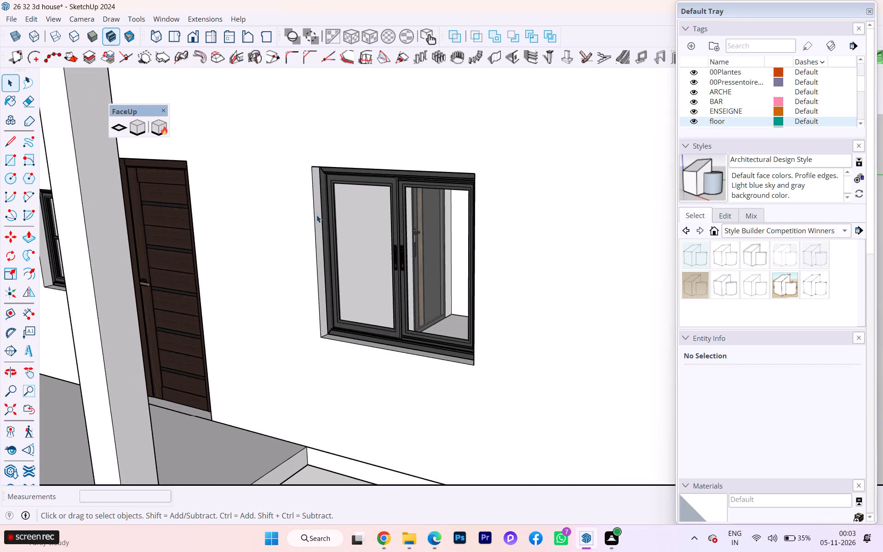
scroll(321, 223, down, 4)
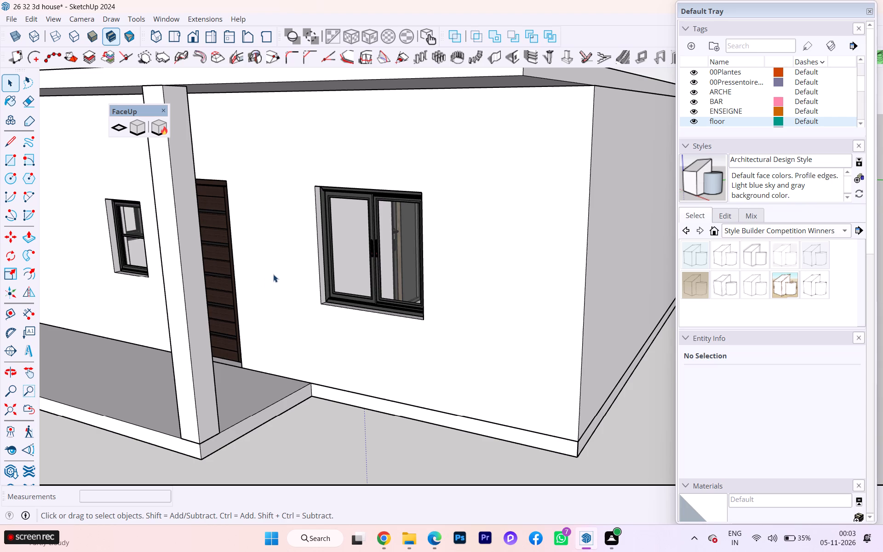
scroll(350, 314, down, 1)
middle_drag(373, 315, 430, 311)
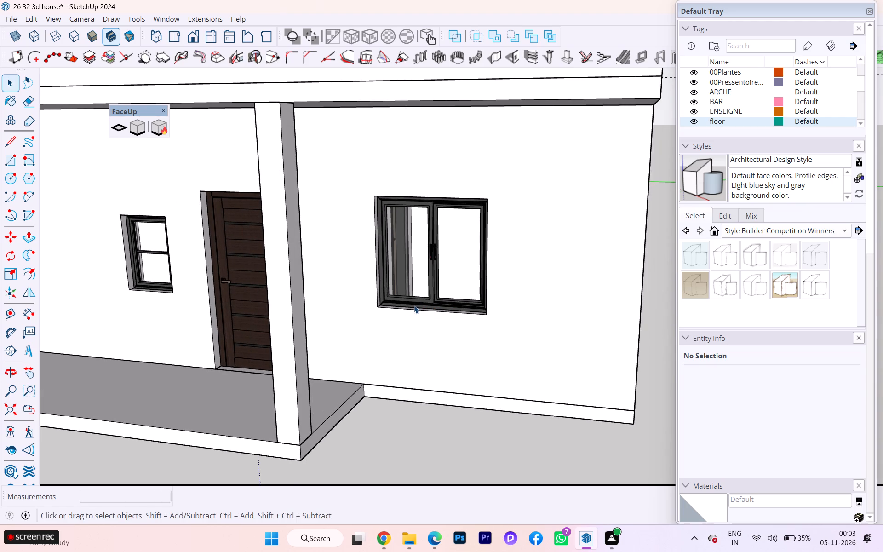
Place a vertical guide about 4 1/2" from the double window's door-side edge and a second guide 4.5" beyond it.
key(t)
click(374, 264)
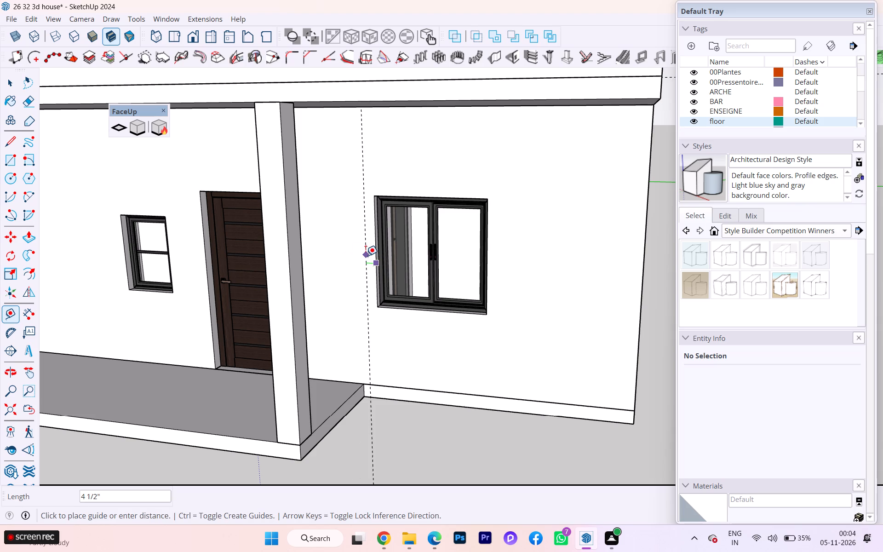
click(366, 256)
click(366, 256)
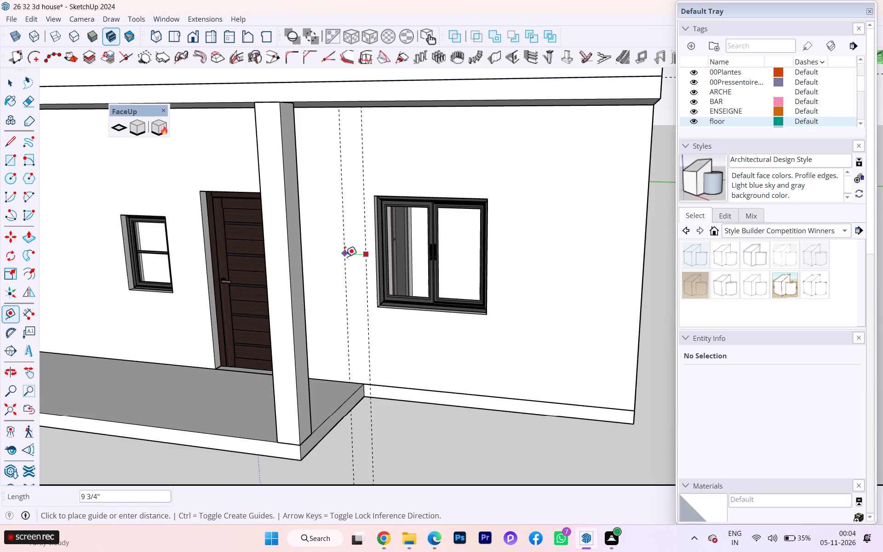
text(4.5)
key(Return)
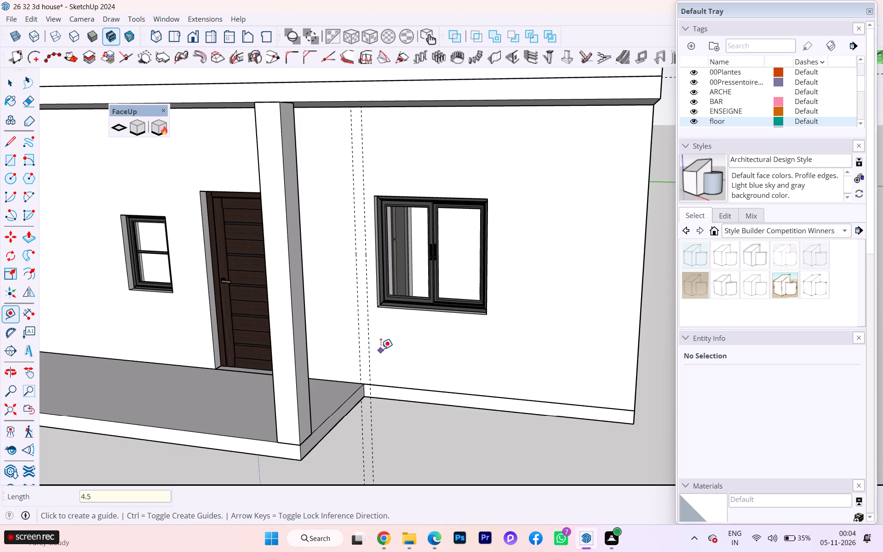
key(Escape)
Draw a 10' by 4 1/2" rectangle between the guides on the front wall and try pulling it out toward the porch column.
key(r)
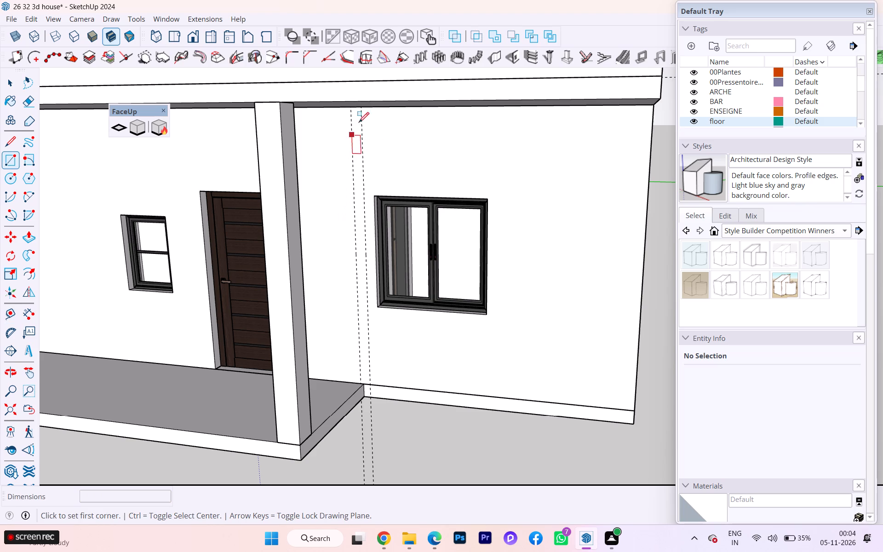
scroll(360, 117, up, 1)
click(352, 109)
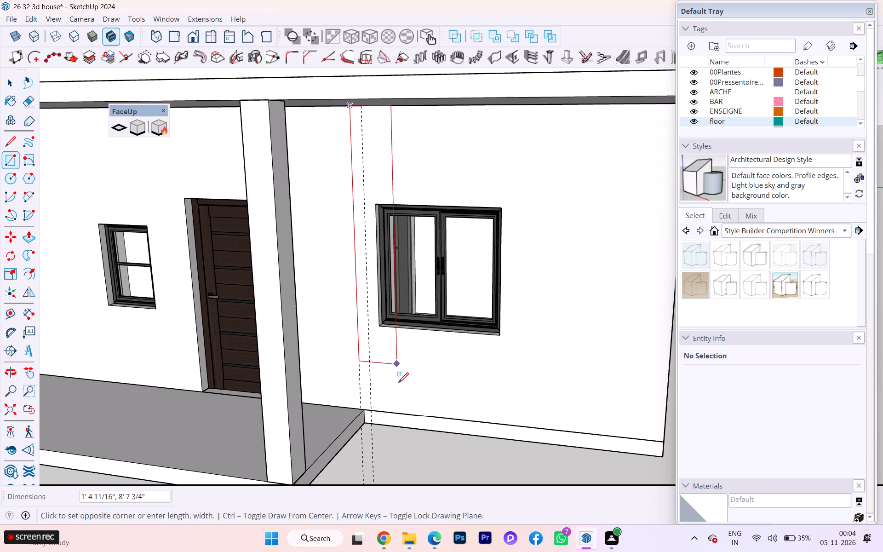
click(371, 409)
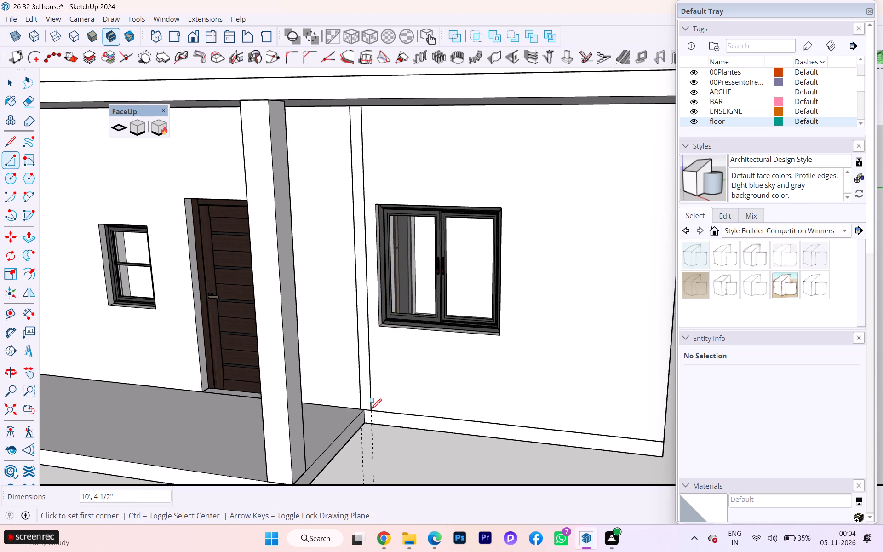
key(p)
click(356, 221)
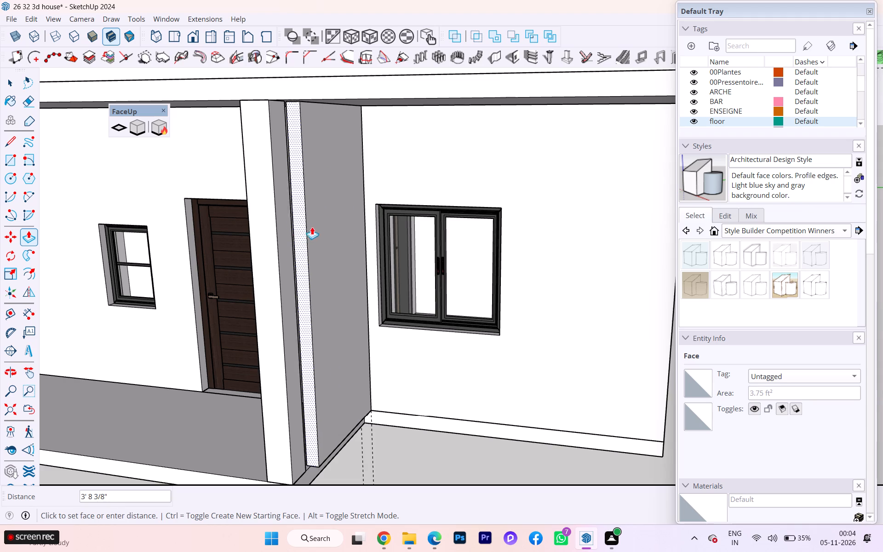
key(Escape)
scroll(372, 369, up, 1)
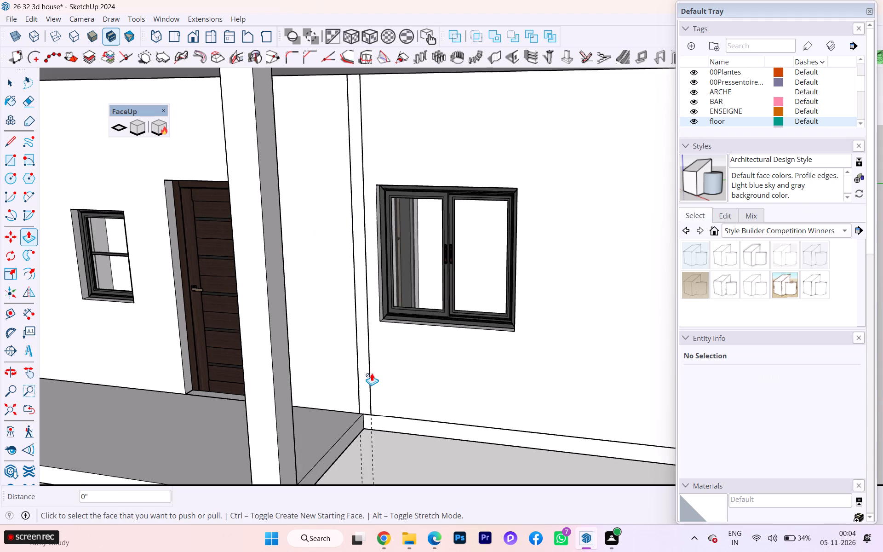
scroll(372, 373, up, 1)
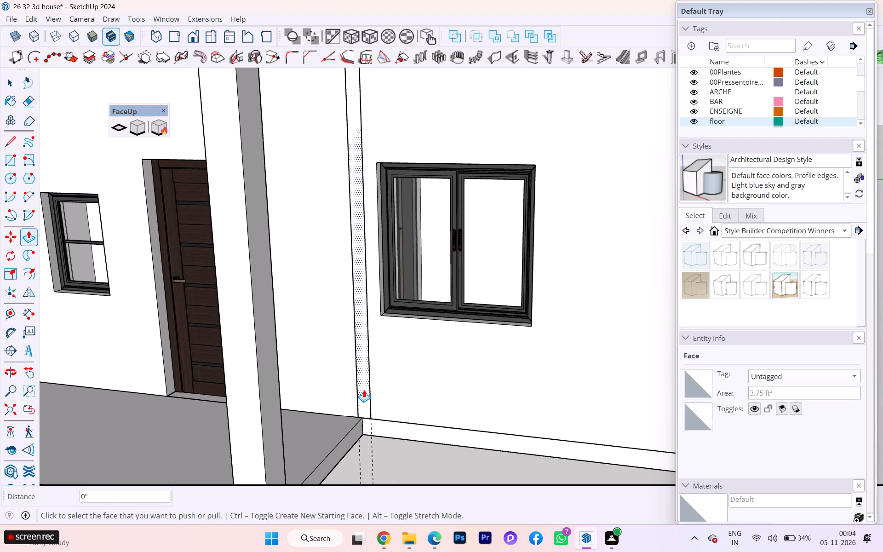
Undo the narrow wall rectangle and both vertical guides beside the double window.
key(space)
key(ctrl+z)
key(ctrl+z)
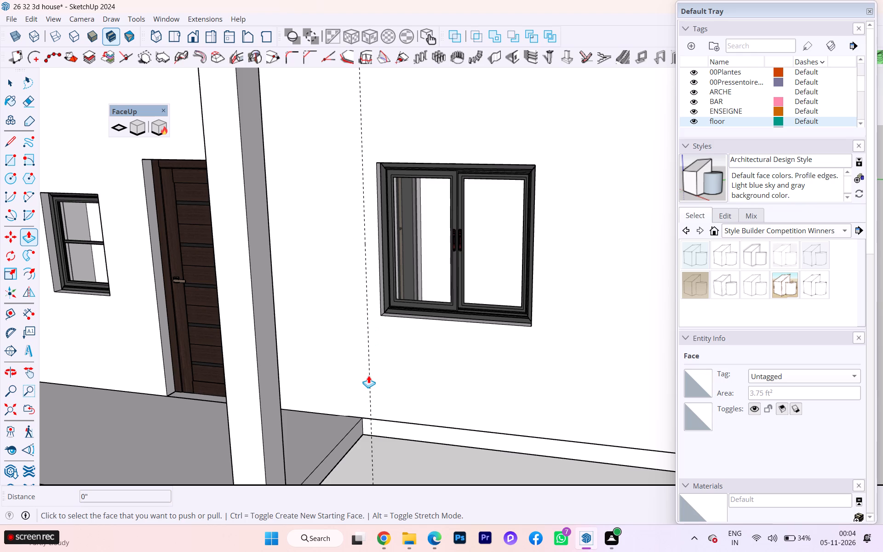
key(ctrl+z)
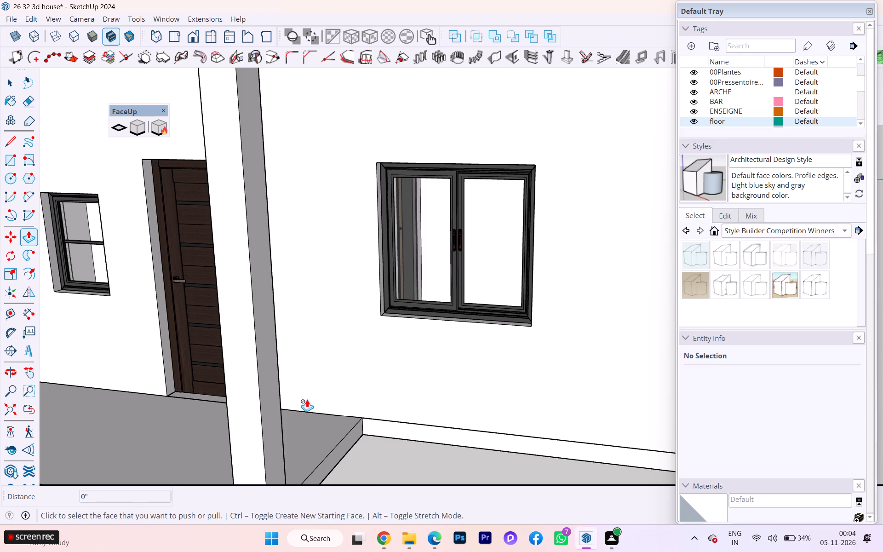
Place a vertical guide about 8 3/16" from the double window's edge, in line with the slab corner, and another 4.5" beyond it.
key(t)
click(380, 269)
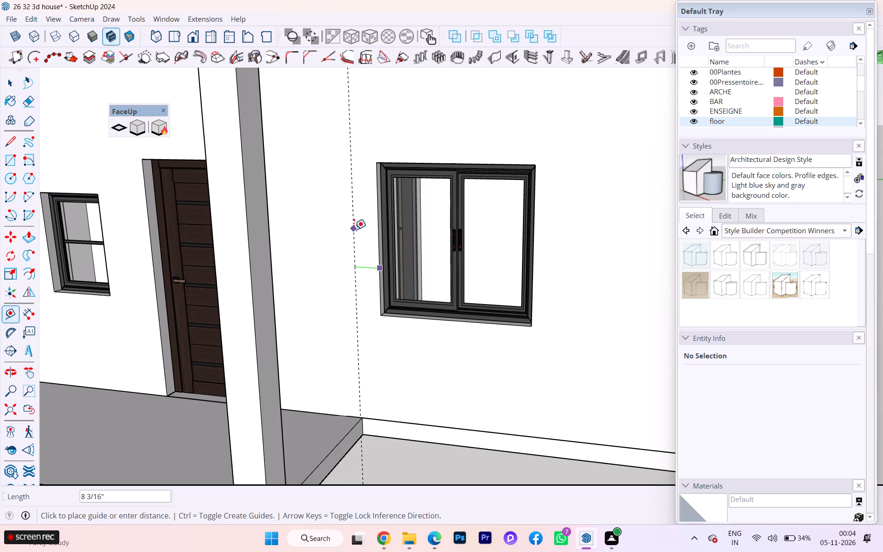
click(354, 230)
click(351, 232)
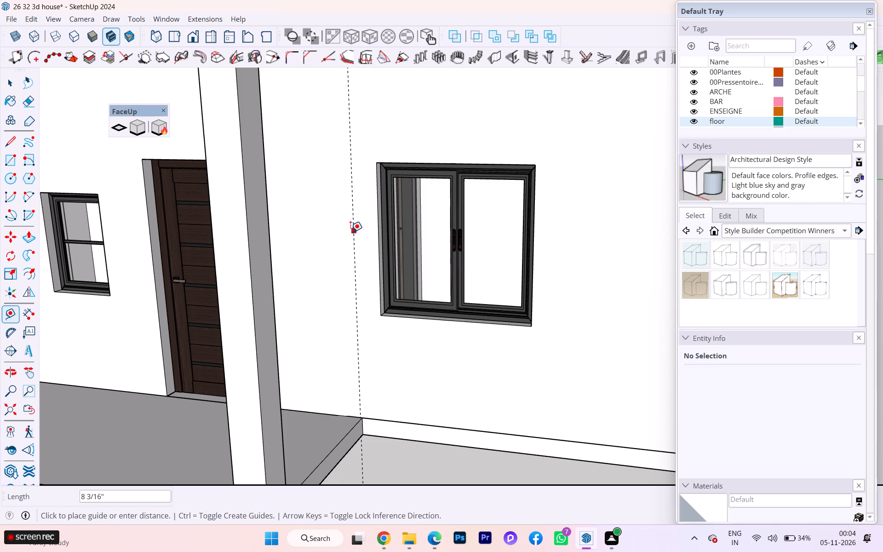
key(4)
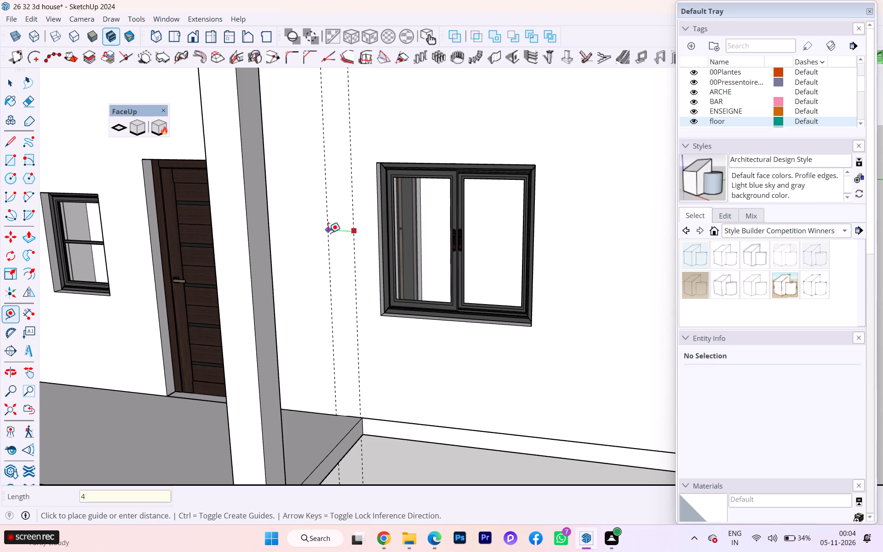
text(.5)
key(Return)
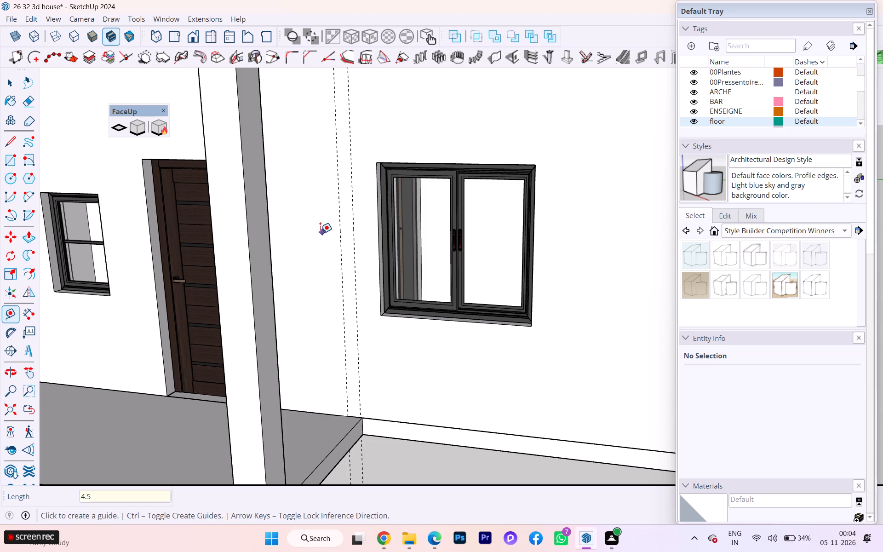
key(Escape)
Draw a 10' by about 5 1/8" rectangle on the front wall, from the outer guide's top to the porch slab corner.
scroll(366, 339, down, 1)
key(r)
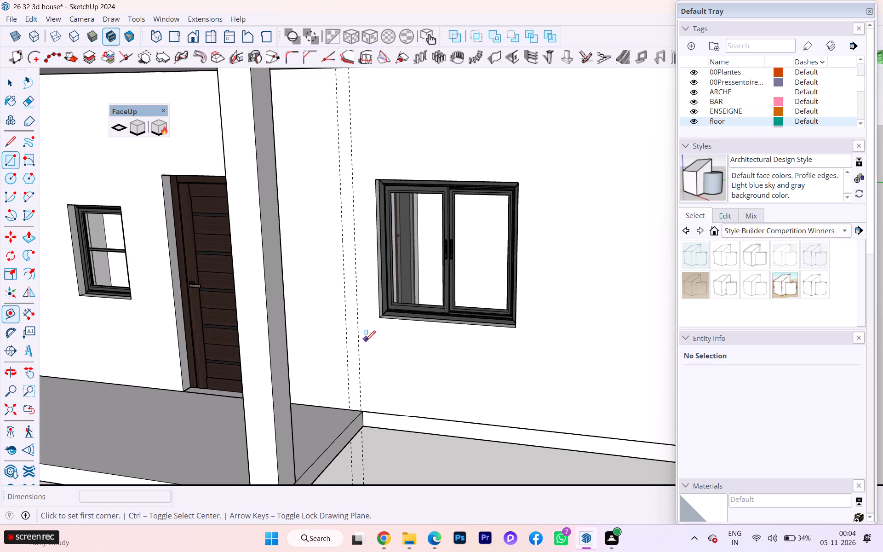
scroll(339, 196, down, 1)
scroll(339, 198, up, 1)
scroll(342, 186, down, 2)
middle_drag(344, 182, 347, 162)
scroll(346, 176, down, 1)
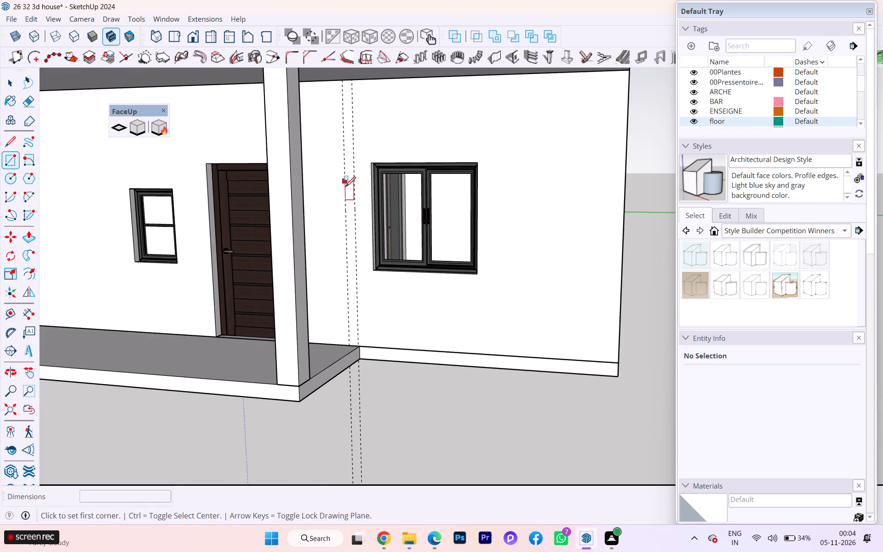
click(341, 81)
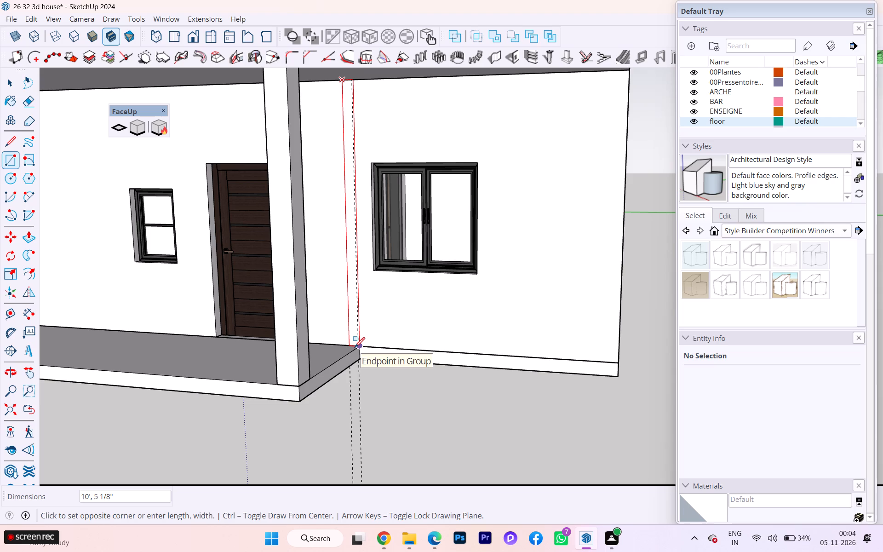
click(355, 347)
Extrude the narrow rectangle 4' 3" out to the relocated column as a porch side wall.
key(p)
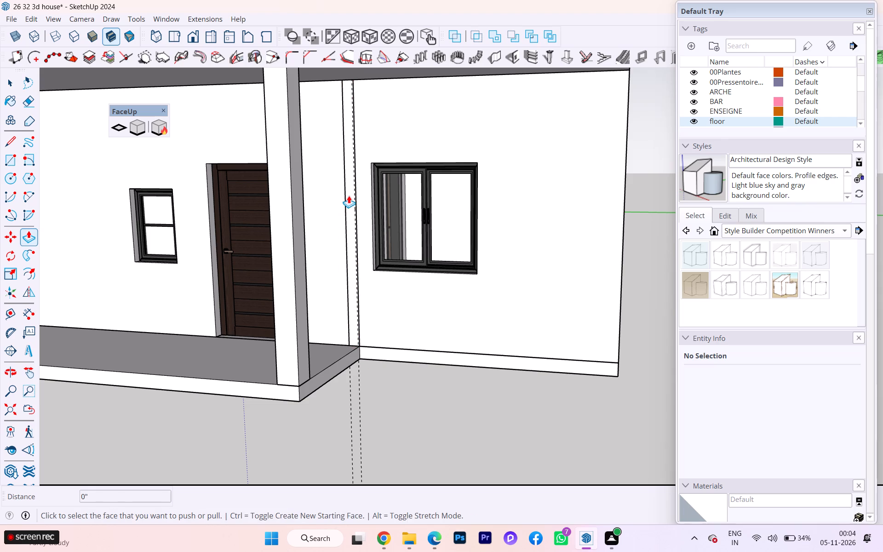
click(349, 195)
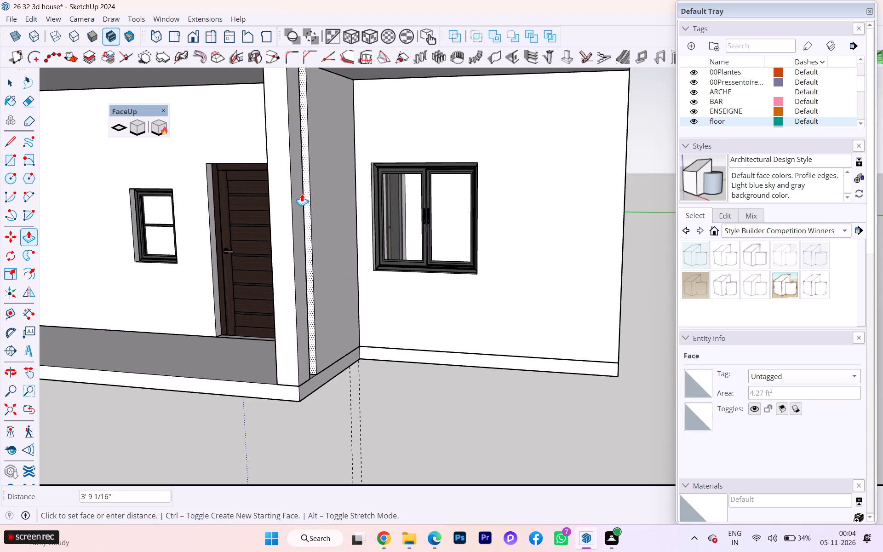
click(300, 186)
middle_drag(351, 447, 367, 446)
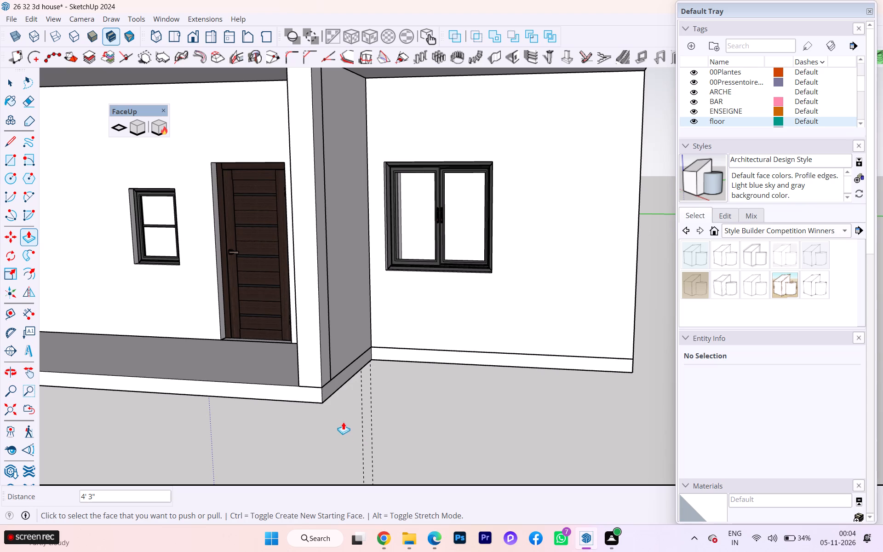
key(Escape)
Examine the porch side wall and its junctions with the column and slab from both sides.
scroll(331, 385, down, 6)
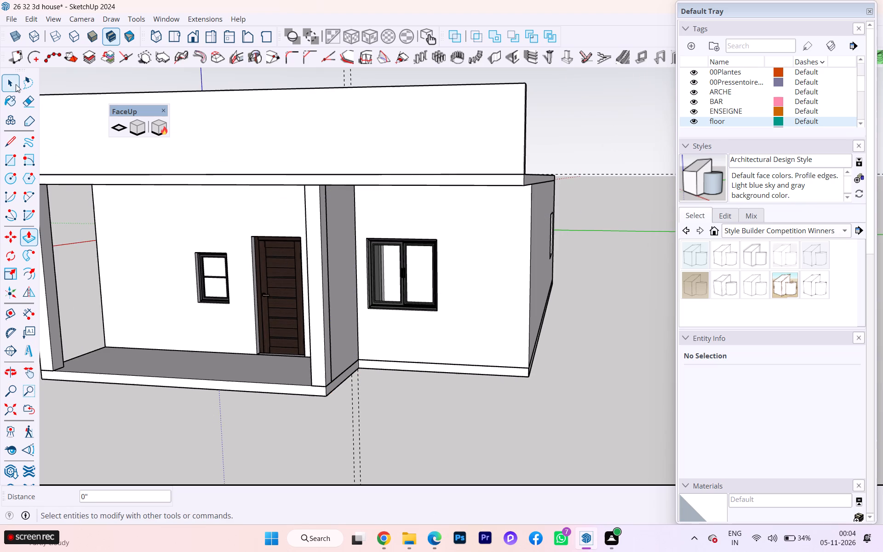
click(16, 84)
click(295, 459)
middle_drag(346, 438, 566, 420)
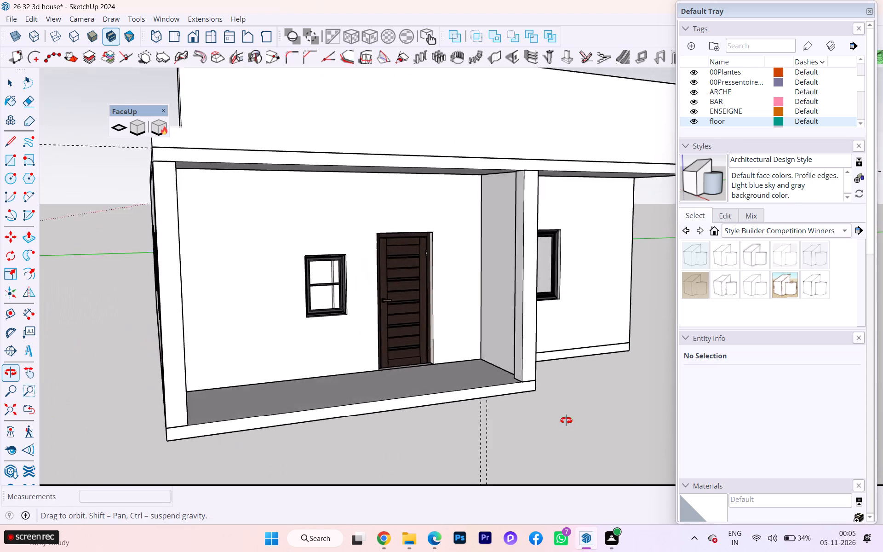
middle_drag(566, 420, 440, 455)
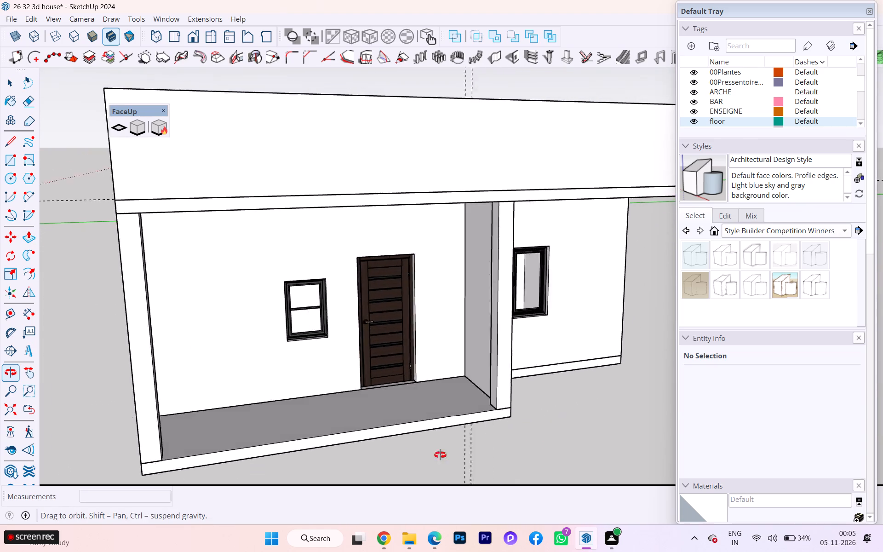
middle_drag(440, 455, 362, 460)
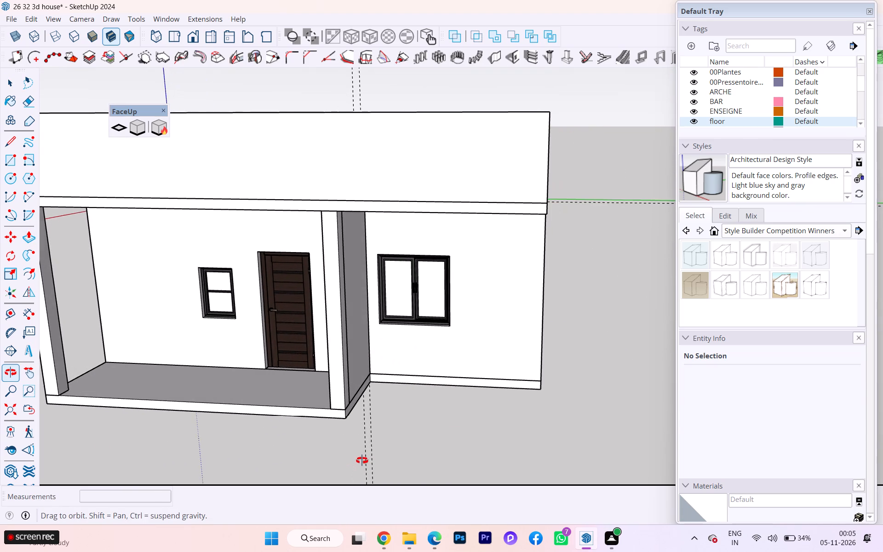
middle_drag(362, 460, 363, 463)
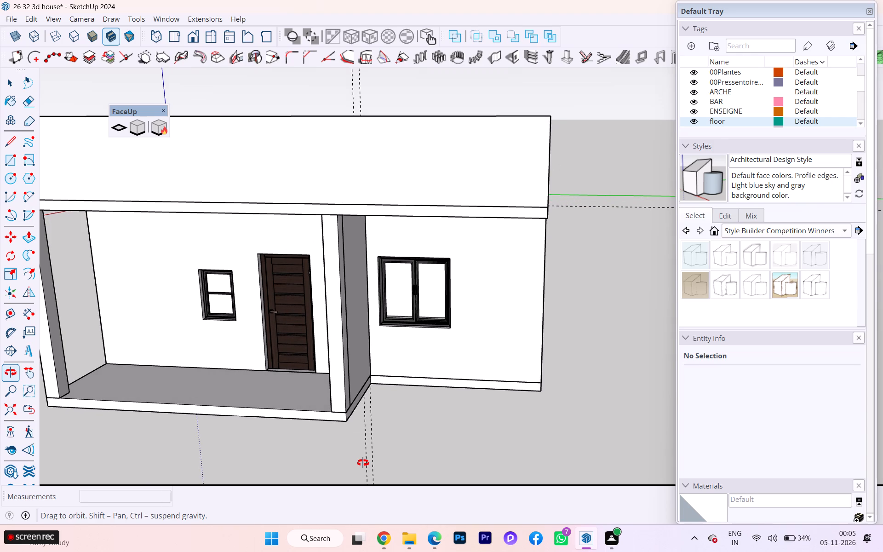
middle_drag(363, 463, 356, 460)
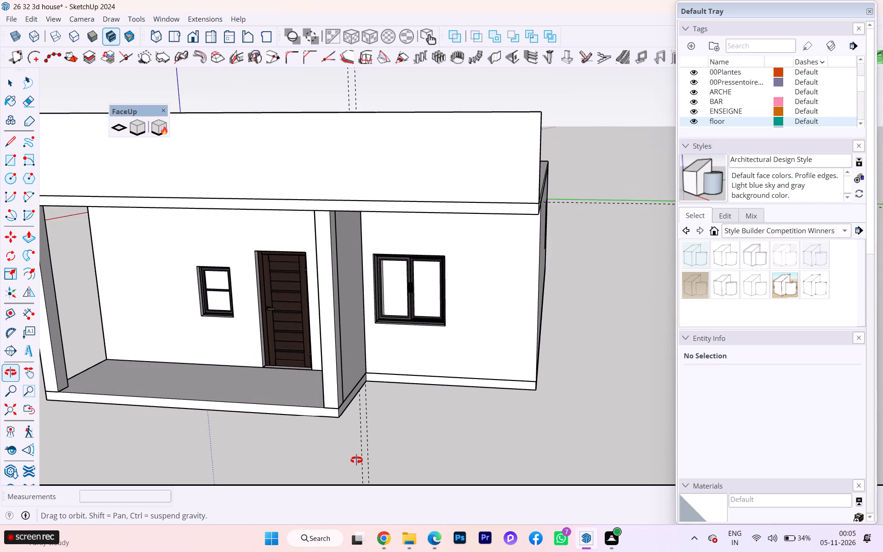
middle_drag(356, 460, 356, 456)
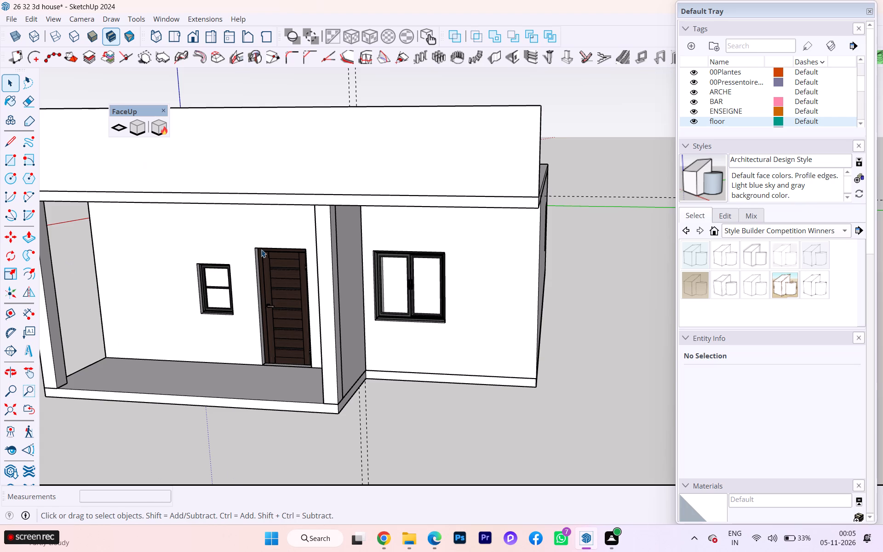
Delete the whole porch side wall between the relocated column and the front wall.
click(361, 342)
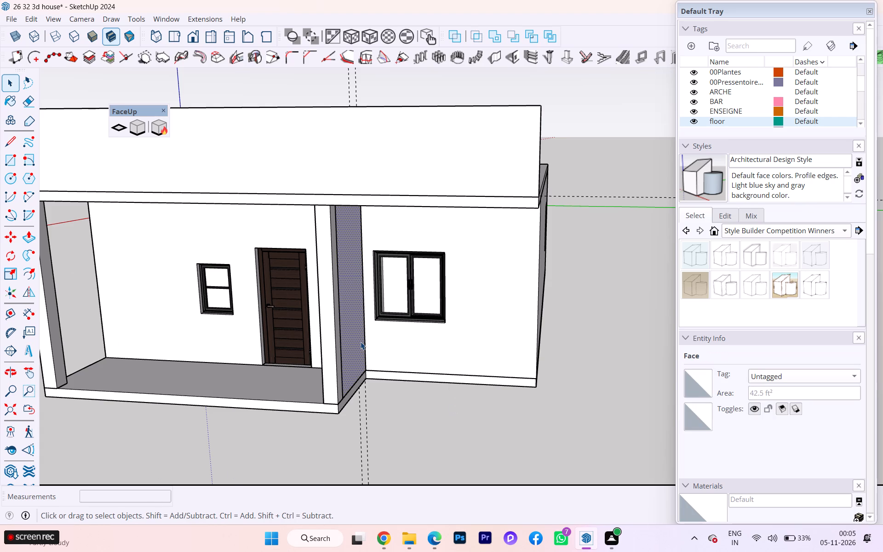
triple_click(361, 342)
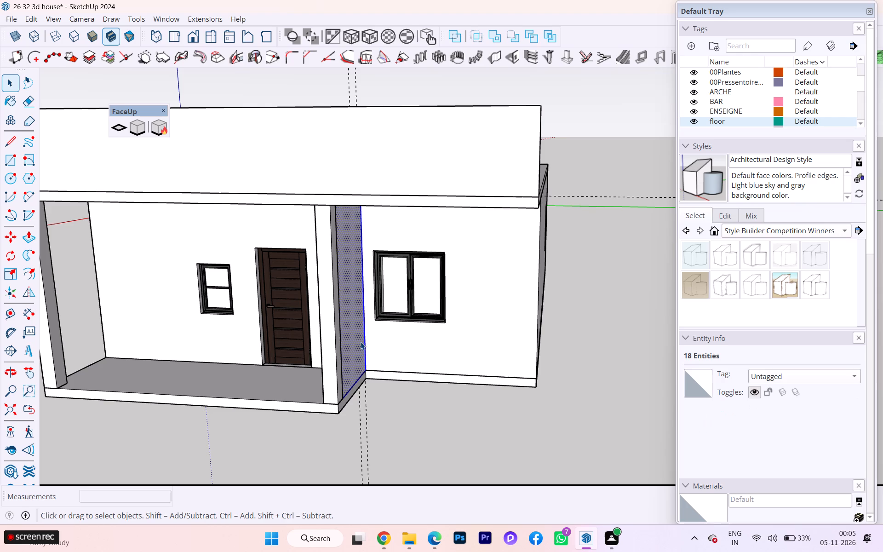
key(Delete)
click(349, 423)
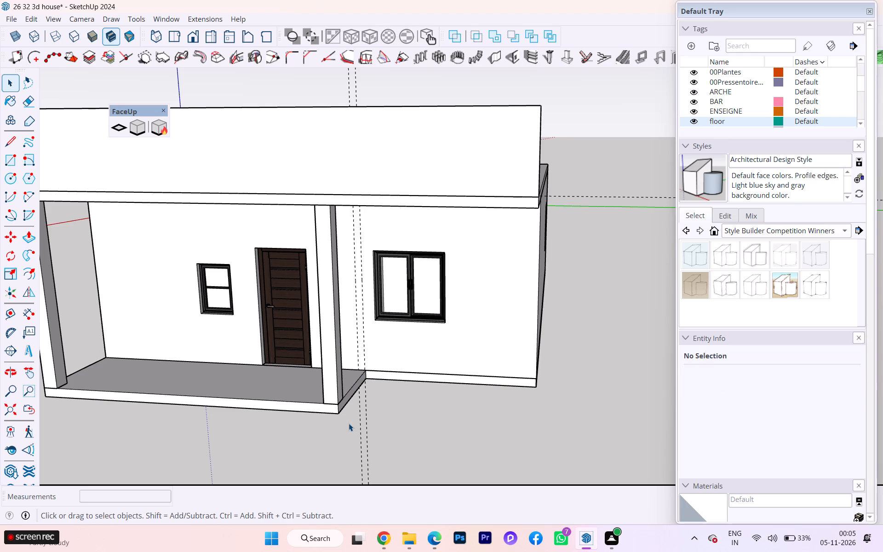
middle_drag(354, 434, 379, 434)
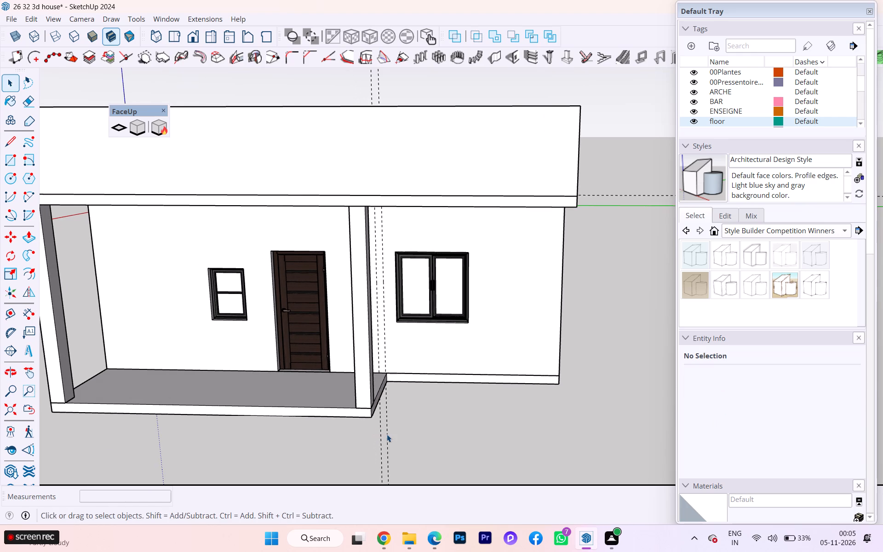
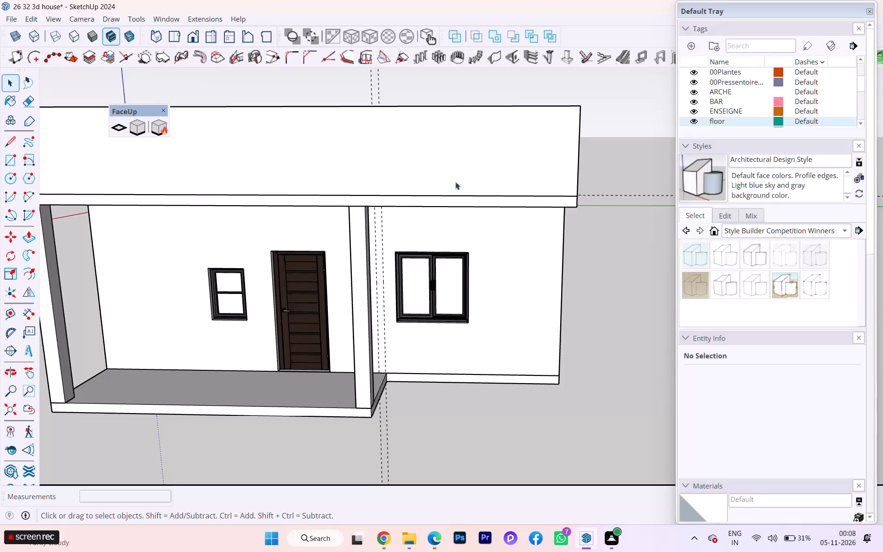
Split the roof slab's side face with a 6" vertical line at the front wall's outer corner.
middle_drag(361, 195, 228, 197)
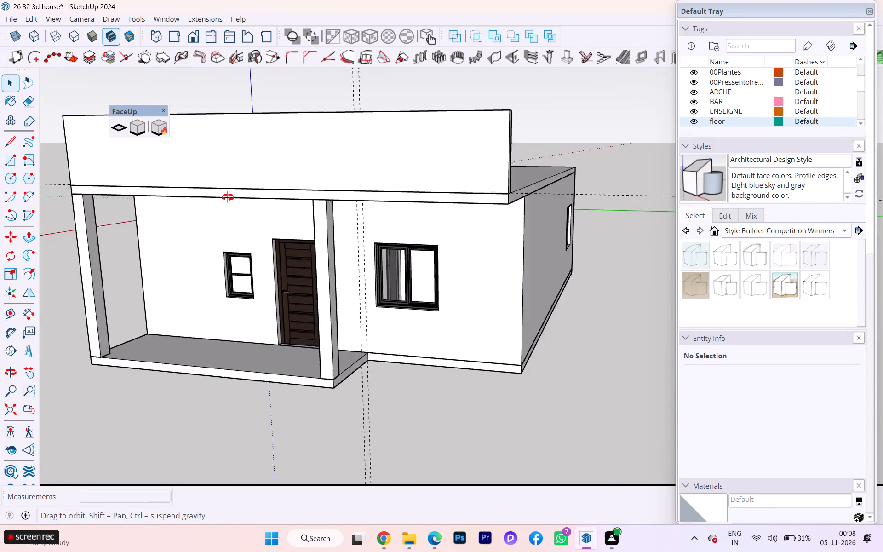
middle_drag(228, 197, 93, 210)
scroll(362, 156, up, 1)
scroll(363, 156, down, 1)
scroll(363, 156, up, 1)
scroll(365, 156, down, 1)
scroll(365, 156, up, 1)
scroll(397, 225, up, 3)
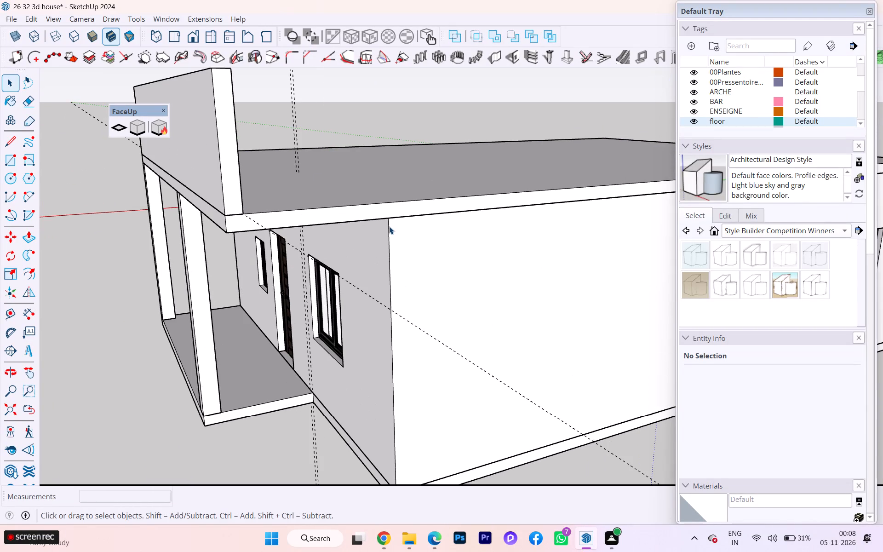
double_click(373, 213)
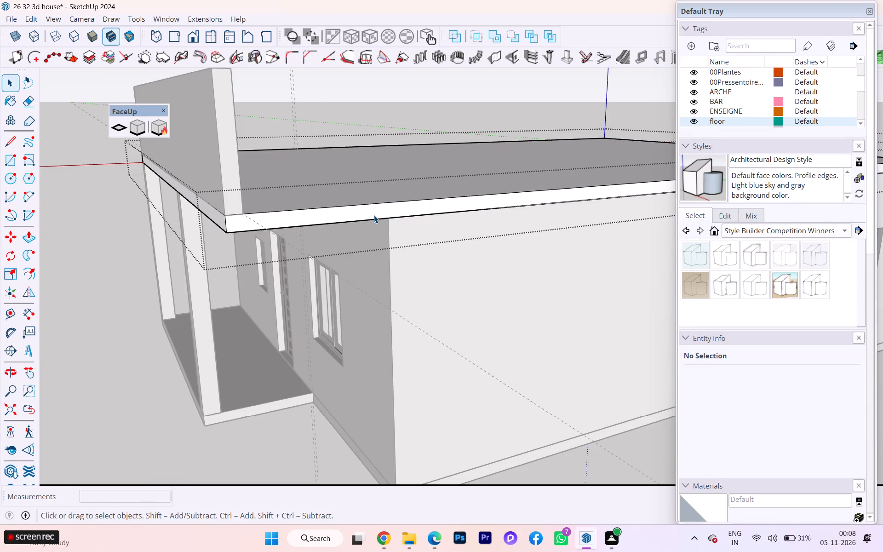
key(l)
click(392, 217)
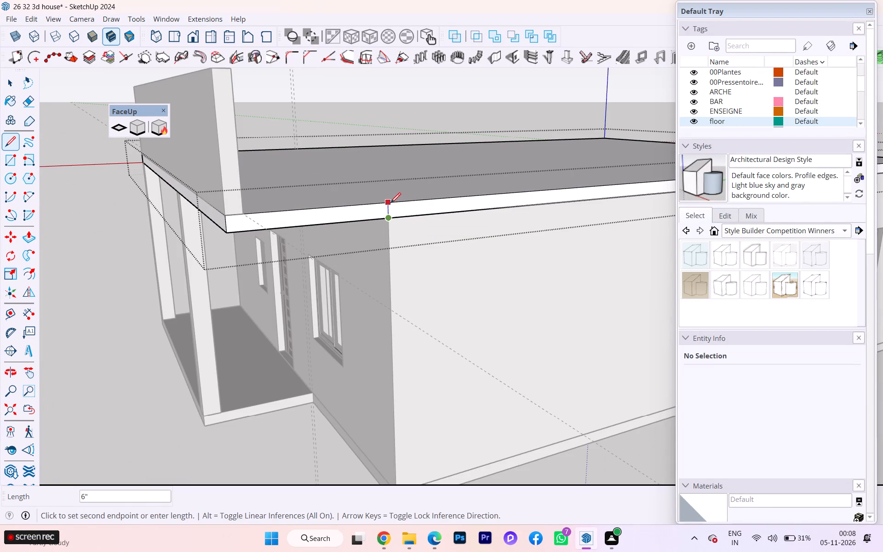
click(390, 203)
key(space)
click(14, 86)
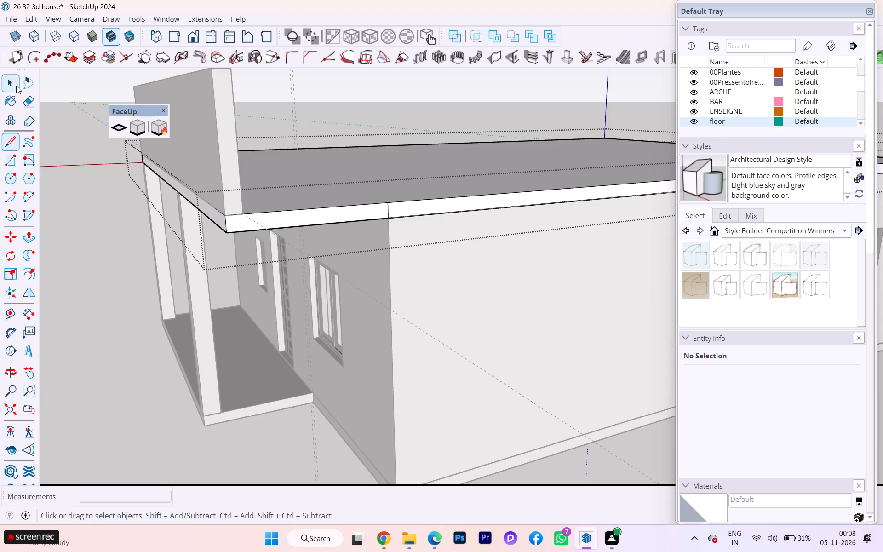
Push the roof overhang's side face back about 9' 8 7/8" so the overhang ends at the relocated porch column.
click(326, 216)
key(p)
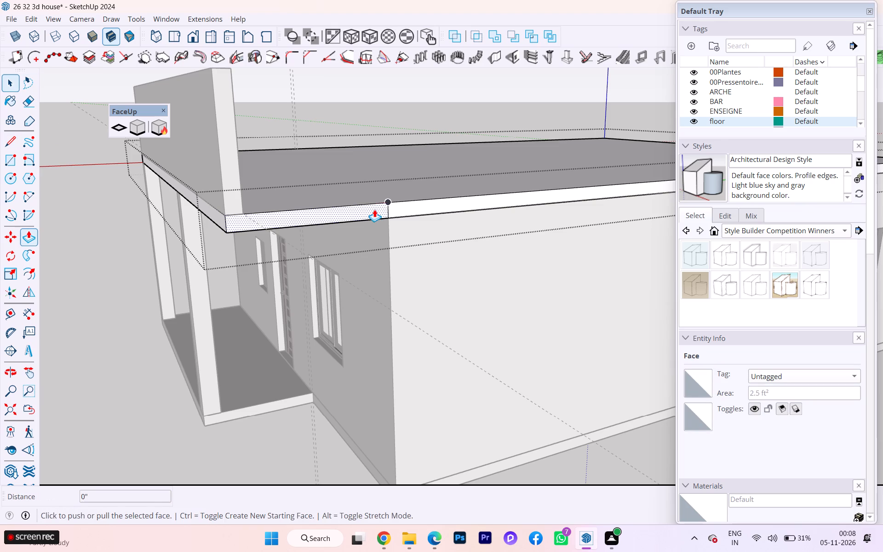
click(318, 217)
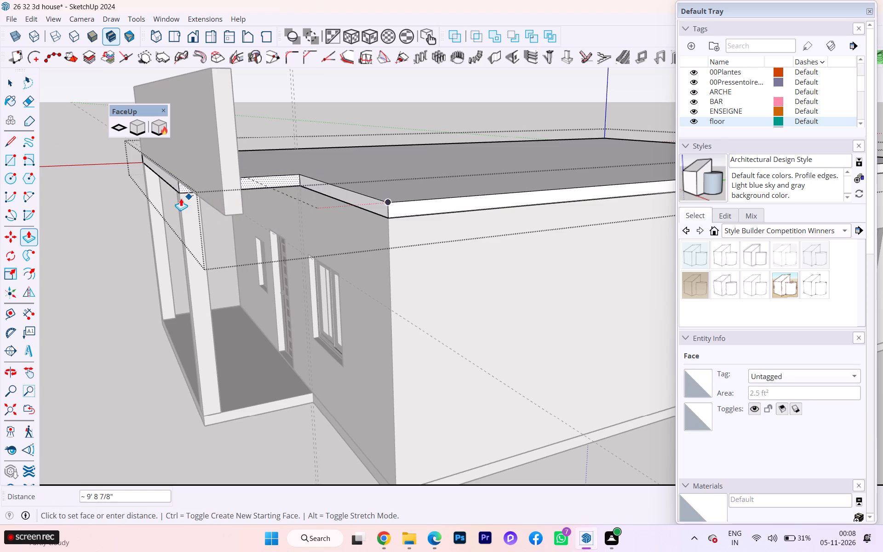
click(180, 195)
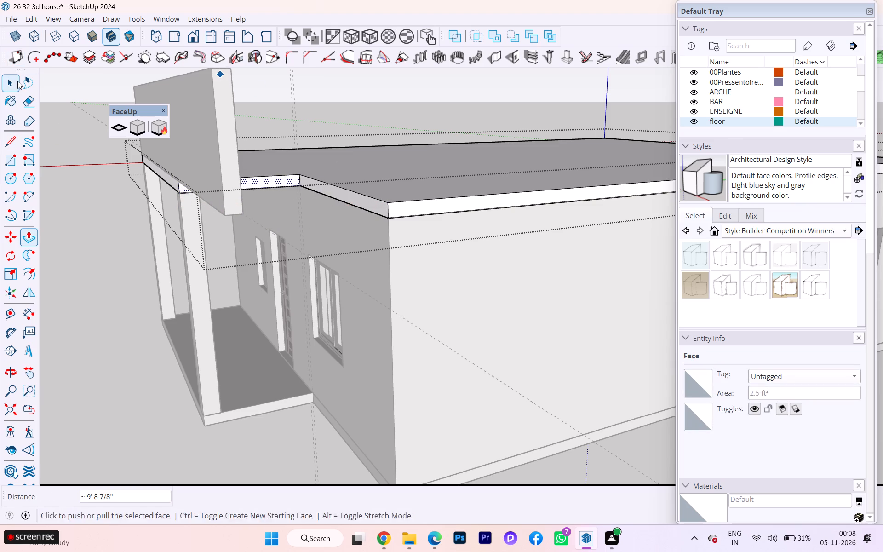
click(17, 81)
click(116, 241)
Push the front parapet's end face back about 9' 8 7/8" to the shortened roof overhang's corner.
double_click(229, 161)
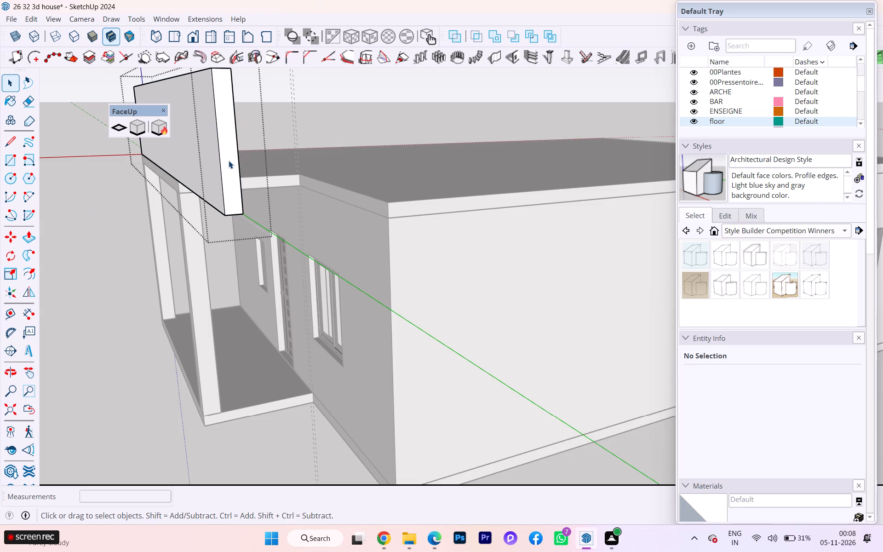
click(228, 161)
key(p)
click(228, 161)
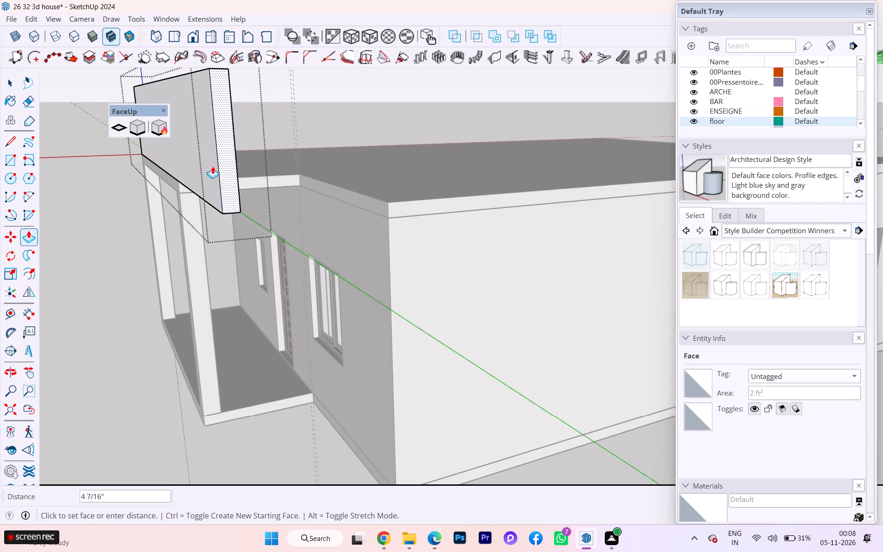
click(176, 185)
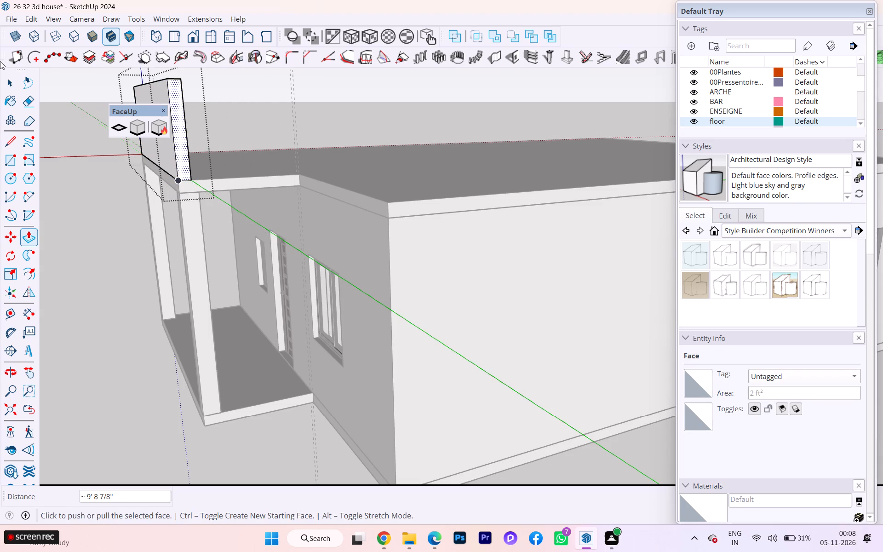
click(9, 79)
click(74, 193)
Examine the shortened roof overhang, parapet, porch column and adjoining window wall from the front.
middle_drag(226, 195, 425, 212)
scroll(346, 185, down, 1)
scroll(344, 185, up, 1)
scroll(342, 185, down, 1)
middle_drag(330, 182, 397, 173)
scroll(363, 175, down, 2)
scroll(287, 185, down, 1)
scroll(469, 249, up, 1)
scroll(453, 264, down, 1)
scroll(445, 272, up, 3)
scroll(439, 275, down, 1)
scroll(439, 275, up, 2)
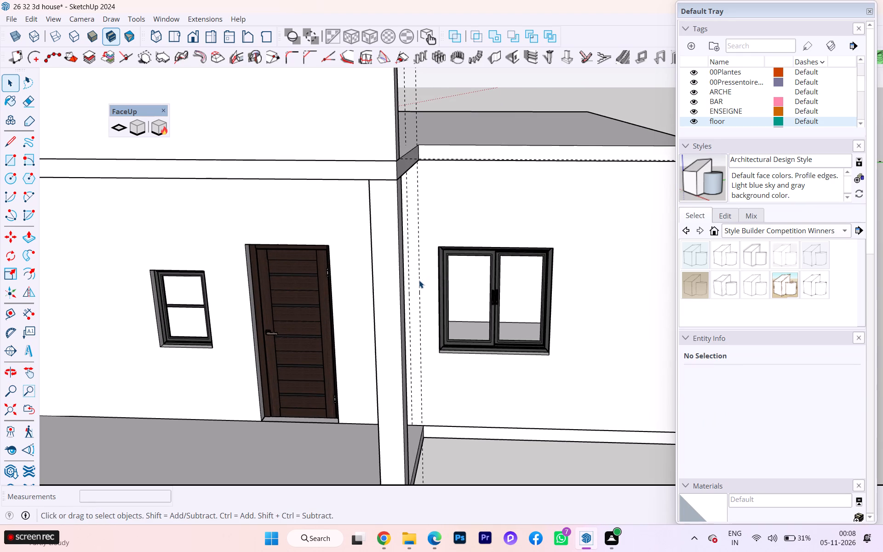
scroll(420, 280, down, 7)
middle_drag(434, 284, 438, 273)
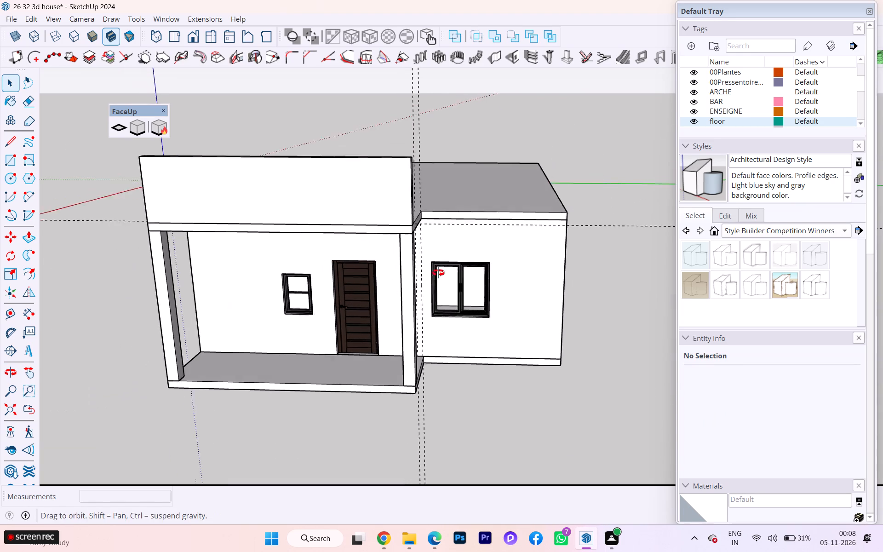
middle_drag(438, 273, 443, 264)
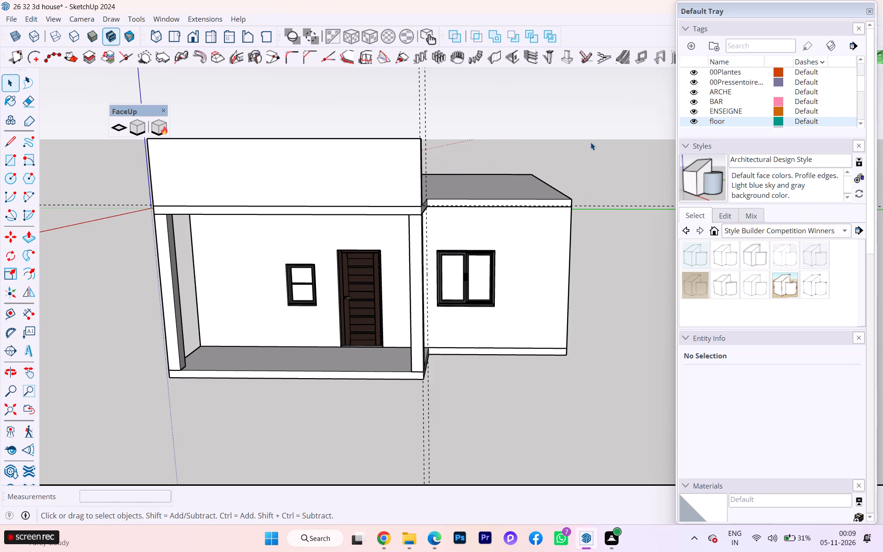
scroll(567, 186, up, 6)
scroll(342, 243, down, 1)
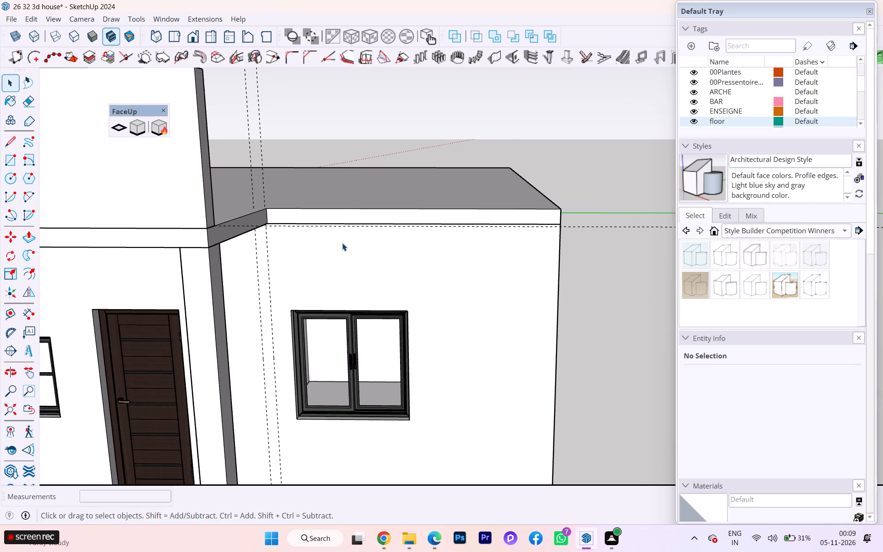
scroll(342, 243, down, 1)
scroll(293, 249, down, 1)
scroll(267, 289, down, 1)
middle_drag(298, 310, 301, 310)
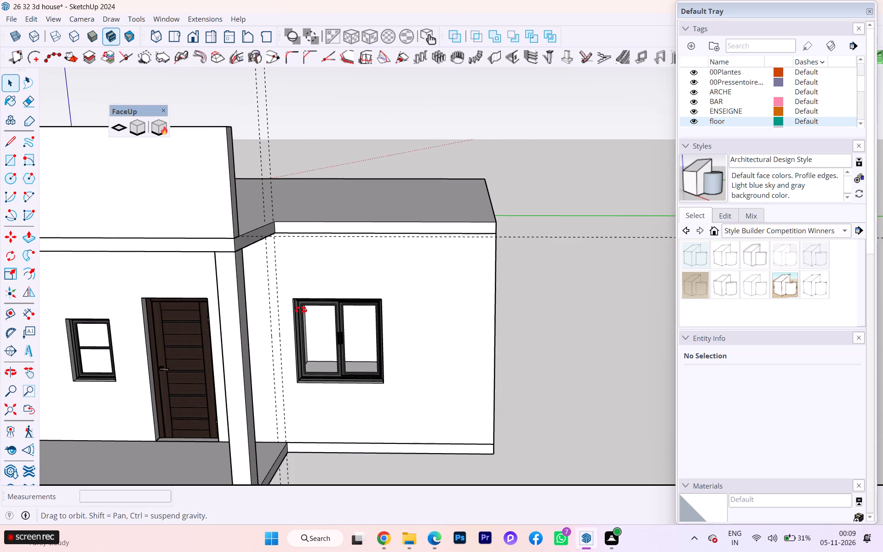
middle_drag(301, 310, 315, 310)
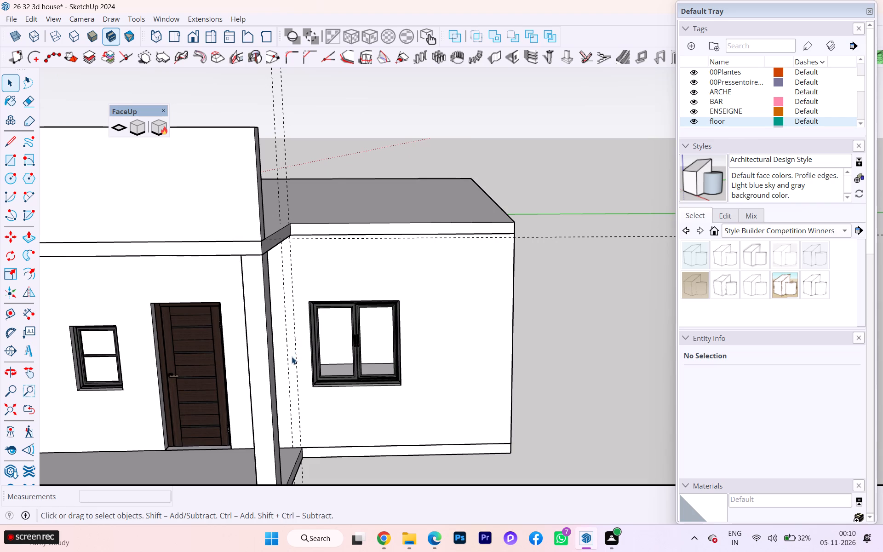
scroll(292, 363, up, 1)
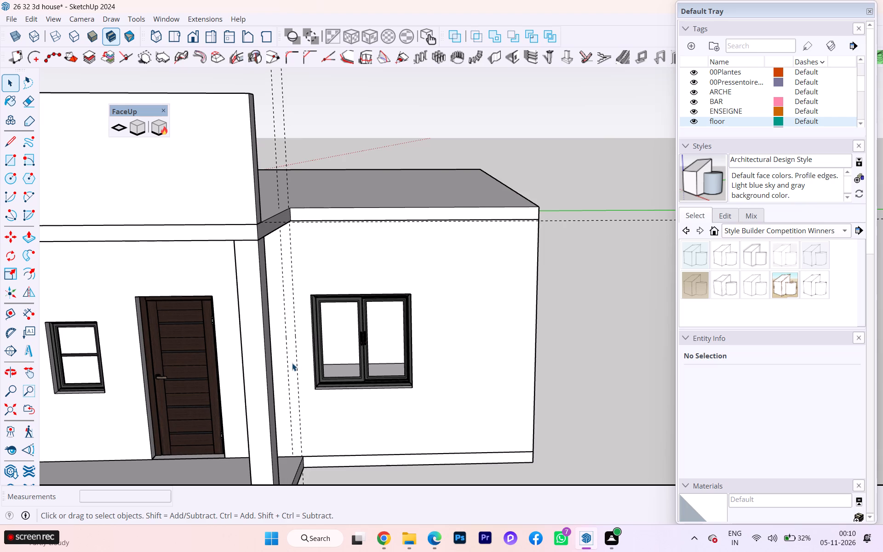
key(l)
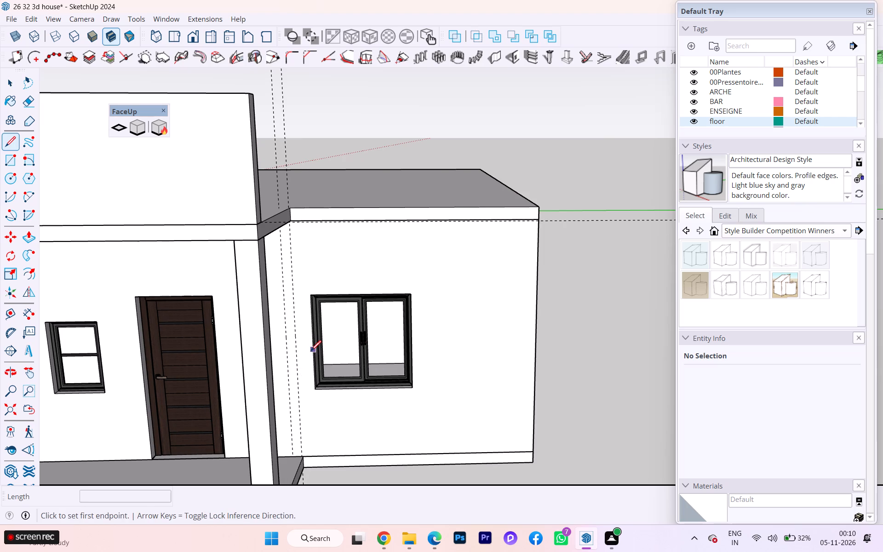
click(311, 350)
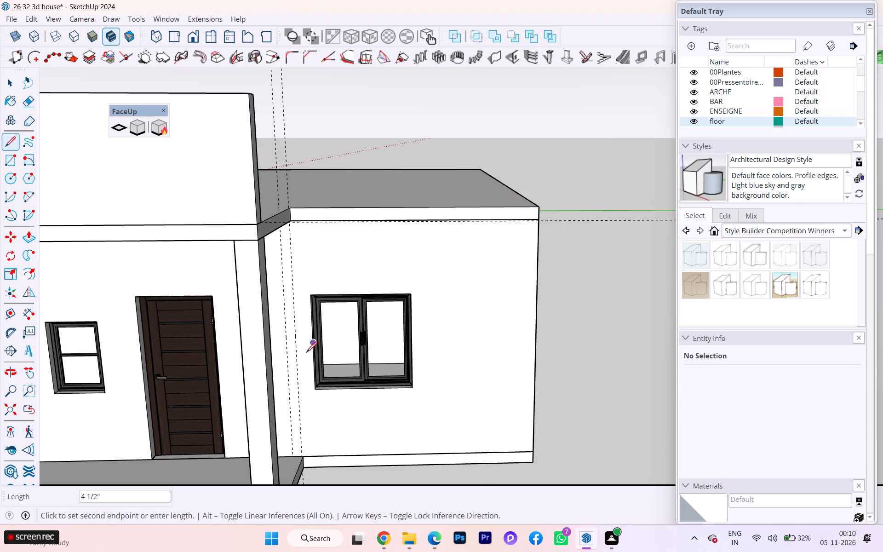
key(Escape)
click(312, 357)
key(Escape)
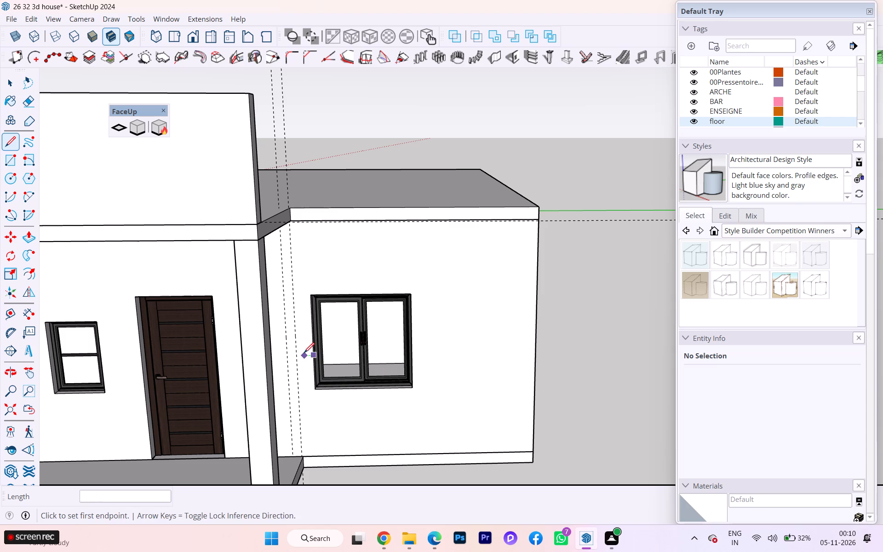
Place a vertical guide on the front wall beside the two-pane window, on its porch side.
key(t)
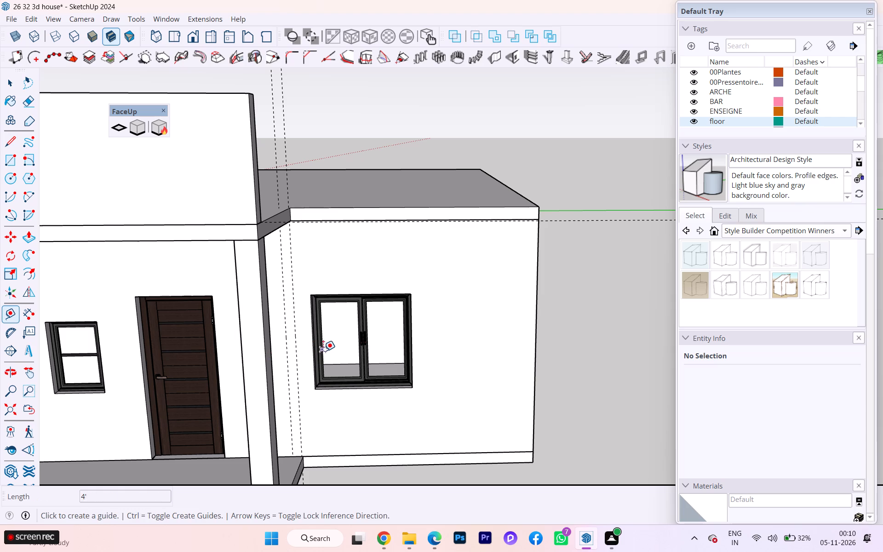
click(314, 348)
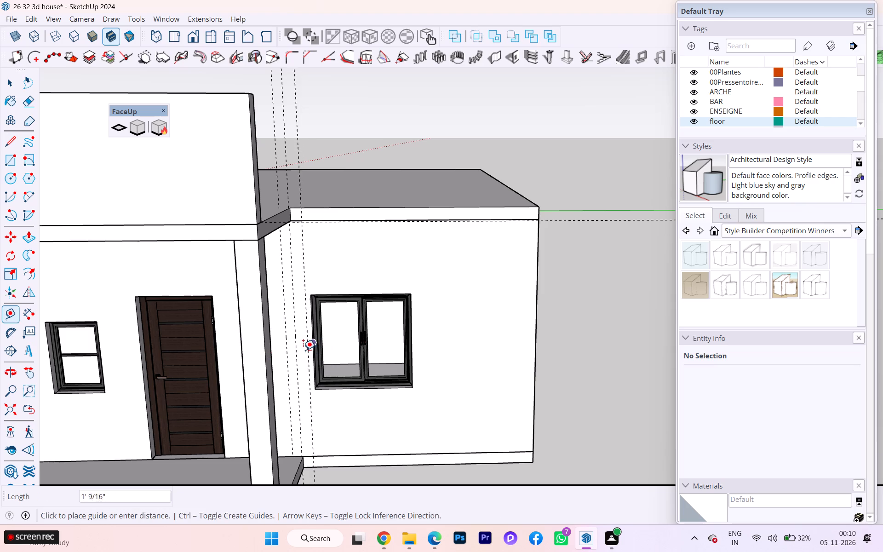
click(302, 350)
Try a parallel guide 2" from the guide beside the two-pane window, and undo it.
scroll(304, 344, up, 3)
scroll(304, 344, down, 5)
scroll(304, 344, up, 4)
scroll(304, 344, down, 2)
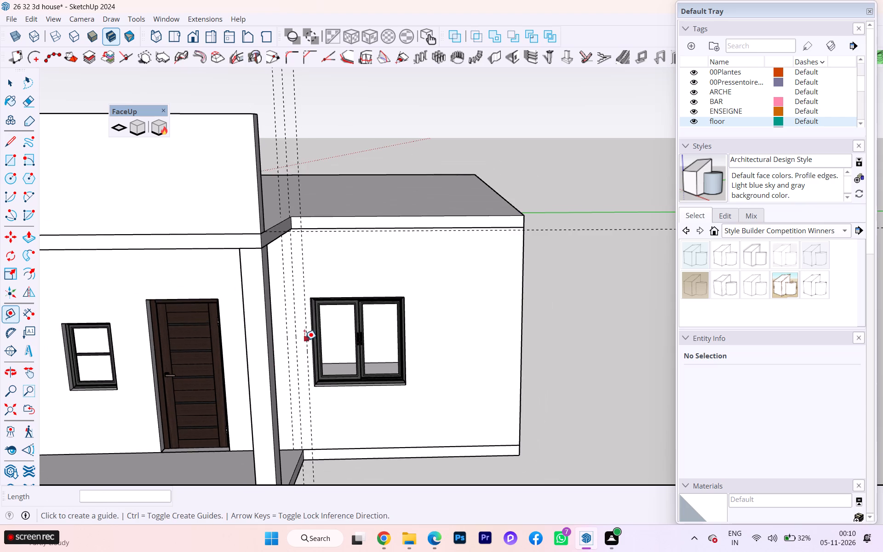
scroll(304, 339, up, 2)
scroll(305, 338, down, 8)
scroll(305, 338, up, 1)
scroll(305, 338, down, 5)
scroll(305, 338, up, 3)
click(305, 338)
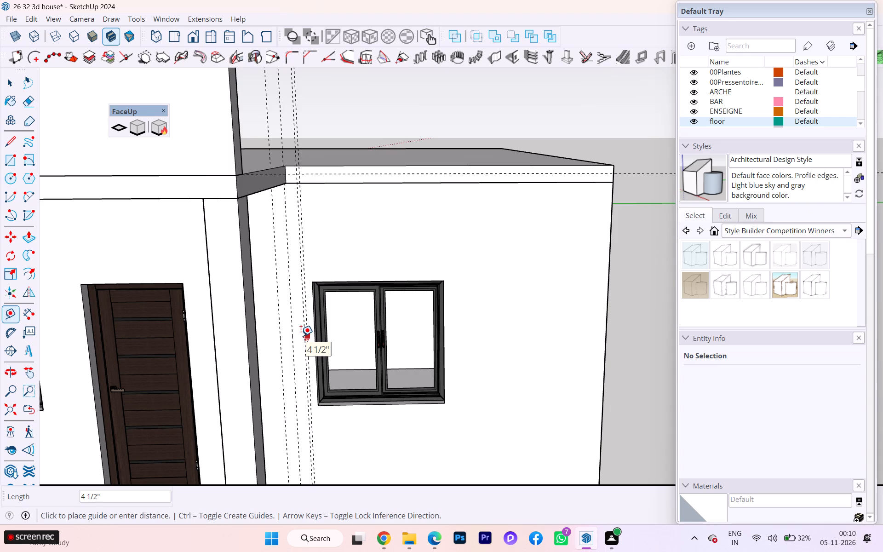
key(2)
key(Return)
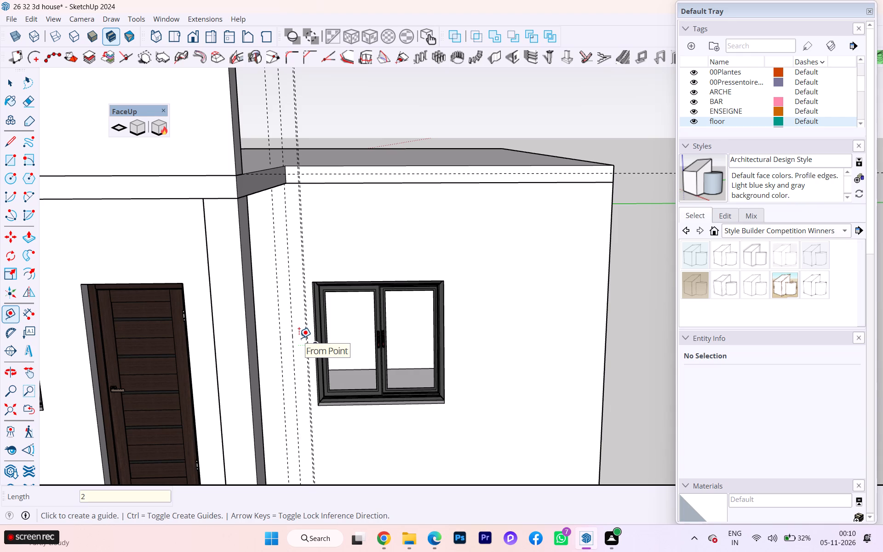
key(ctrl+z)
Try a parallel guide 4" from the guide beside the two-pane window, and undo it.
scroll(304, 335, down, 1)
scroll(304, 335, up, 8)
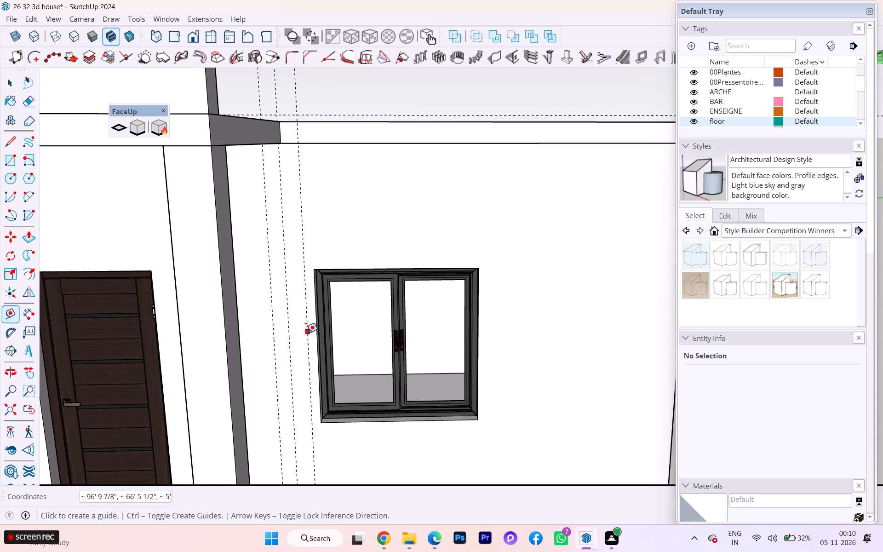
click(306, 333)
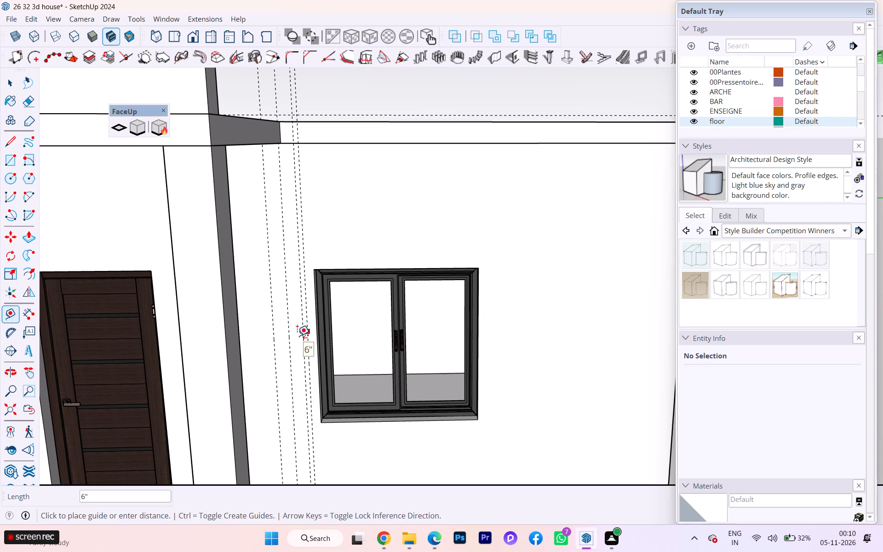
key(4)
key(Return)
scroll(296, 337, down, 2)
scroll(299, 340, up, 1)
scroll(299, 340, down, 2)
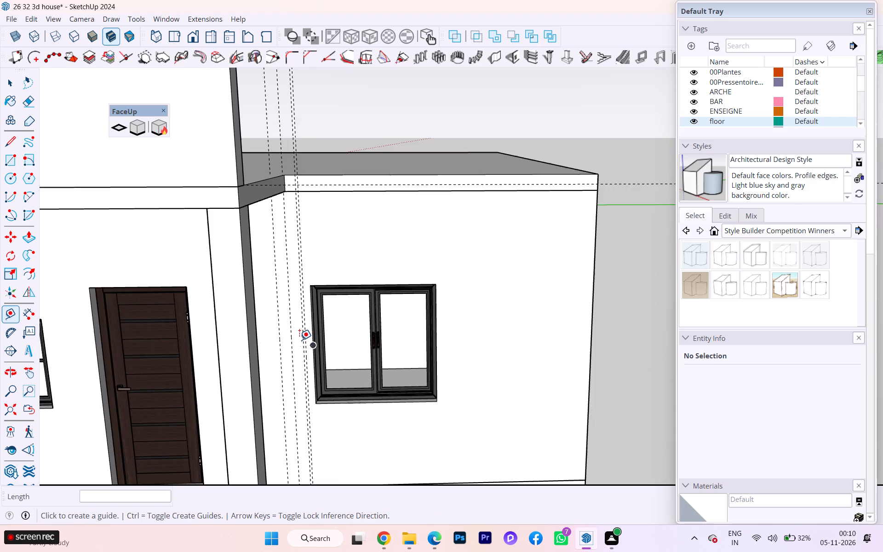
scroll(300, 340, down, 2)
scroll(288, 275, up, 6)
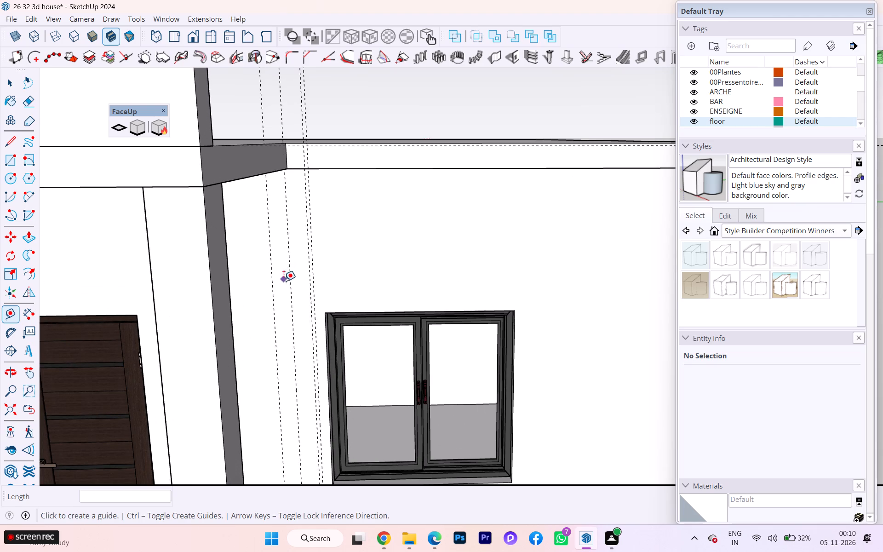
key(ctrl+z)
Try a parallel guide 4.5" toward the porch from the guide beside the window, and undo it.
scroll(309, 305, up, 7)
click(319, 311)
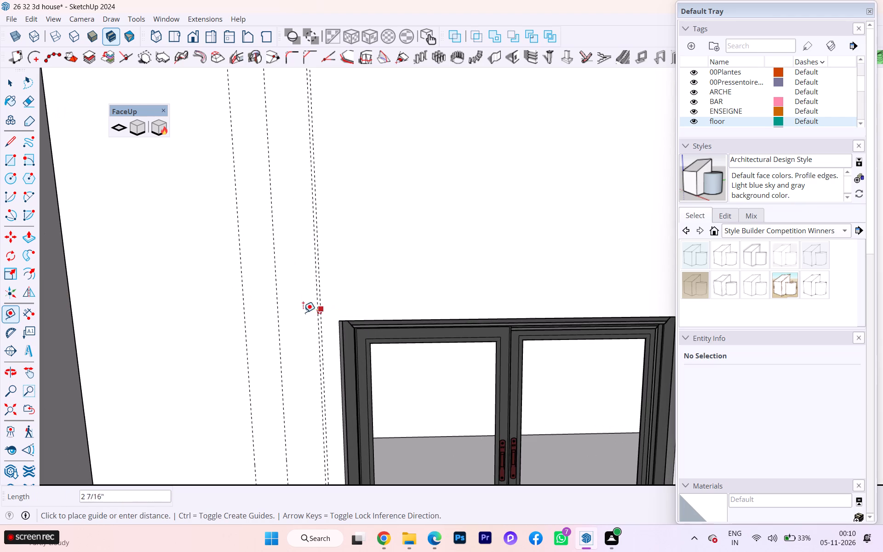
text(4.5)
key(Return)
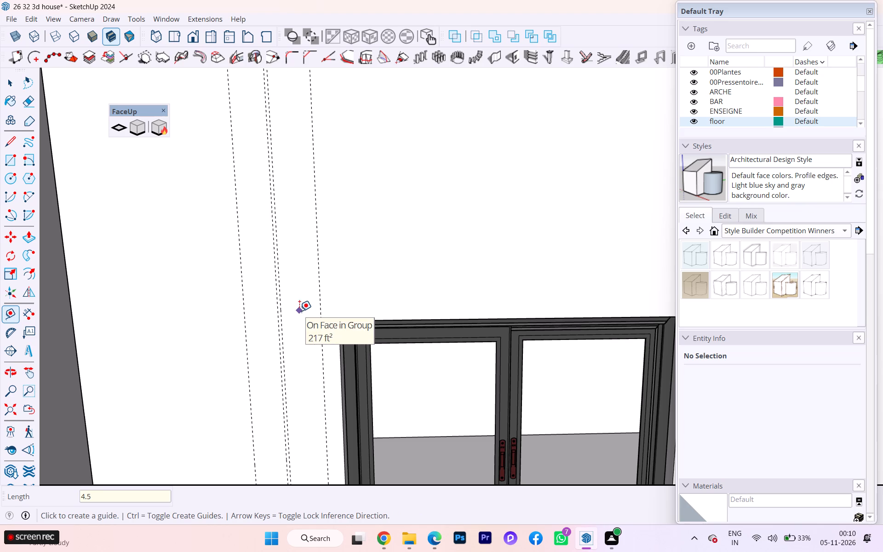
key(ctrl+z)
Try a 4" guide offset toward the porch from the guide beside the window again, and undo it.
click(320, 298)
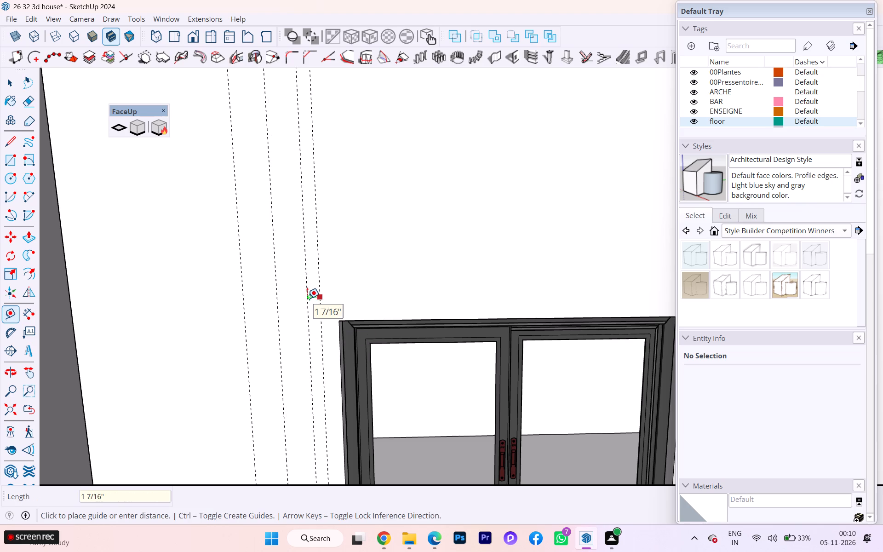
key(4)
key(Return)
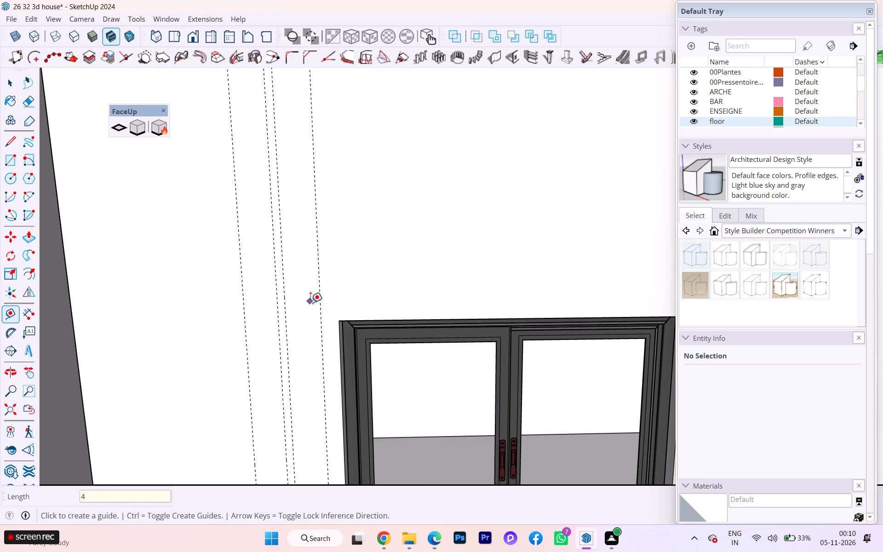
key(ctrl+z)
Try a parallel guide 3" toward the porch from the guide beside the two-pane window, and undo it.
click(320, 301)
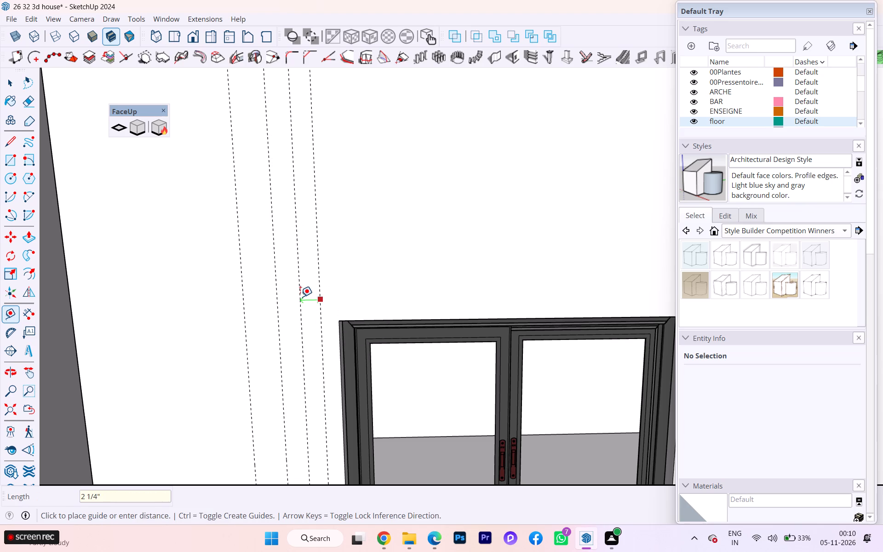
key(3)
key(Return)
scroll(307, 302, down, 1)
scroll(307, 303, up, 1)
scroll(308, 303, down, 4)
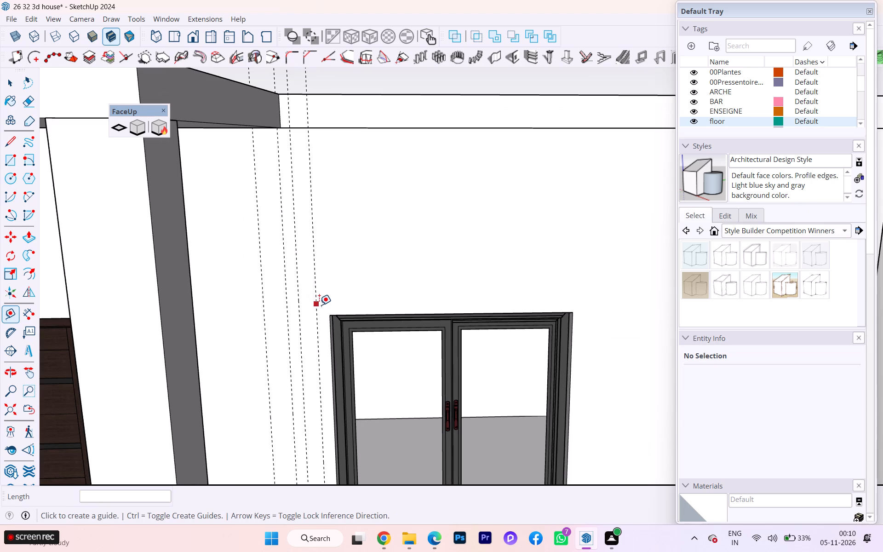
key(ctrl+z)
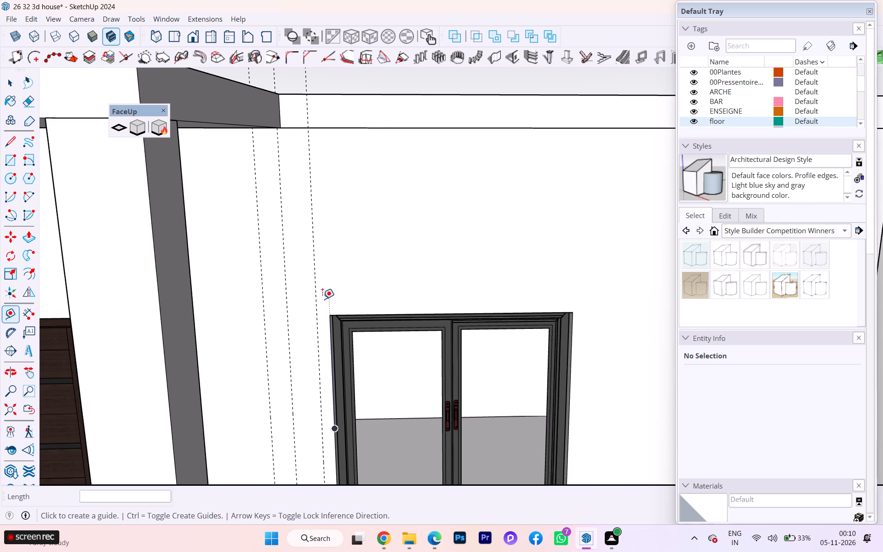
Delete all the guides in the model.
click(317, 295)
key(Escape)
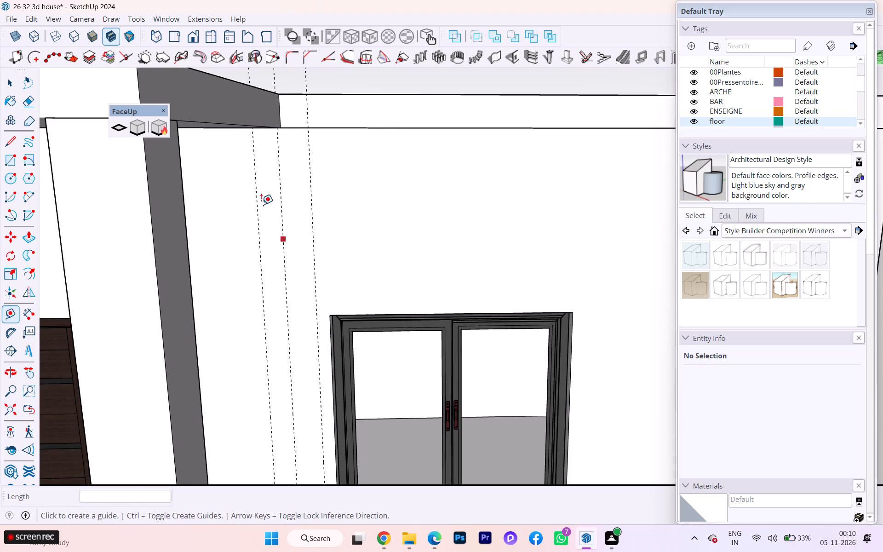
click(33, 19)
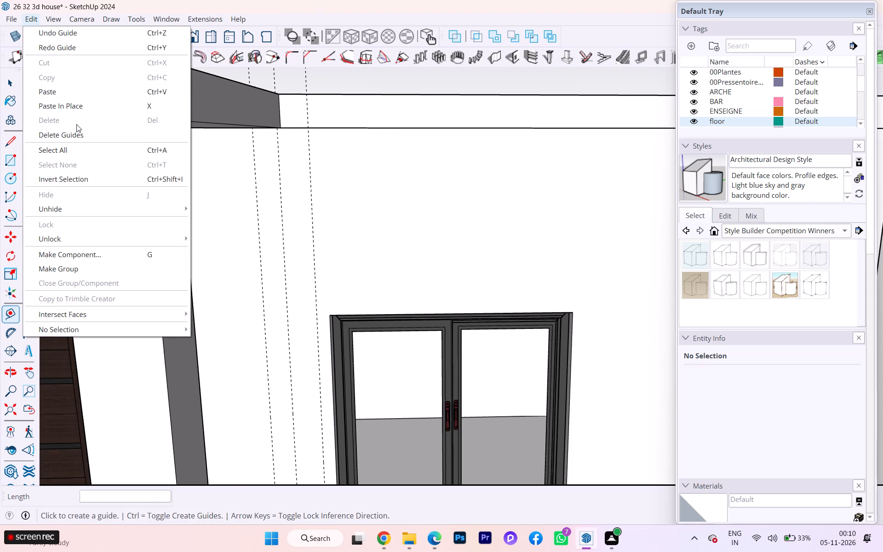
click(80, 131)
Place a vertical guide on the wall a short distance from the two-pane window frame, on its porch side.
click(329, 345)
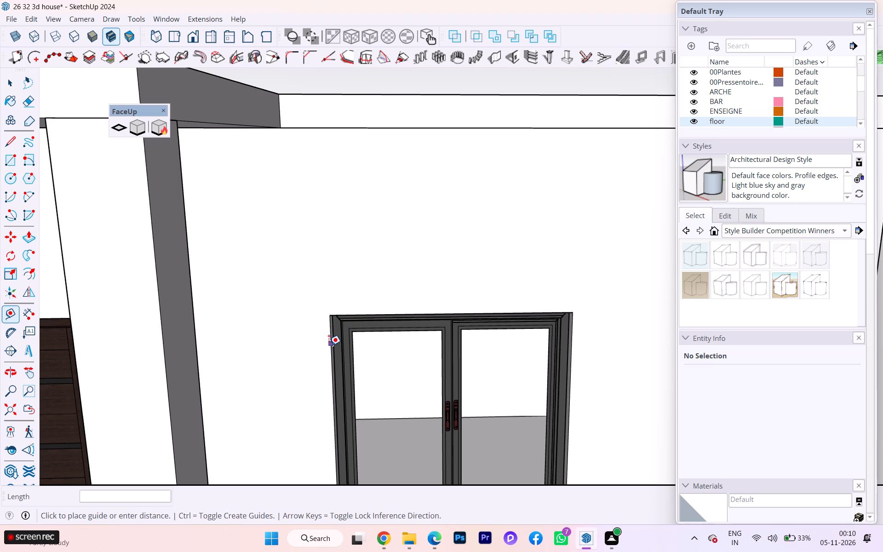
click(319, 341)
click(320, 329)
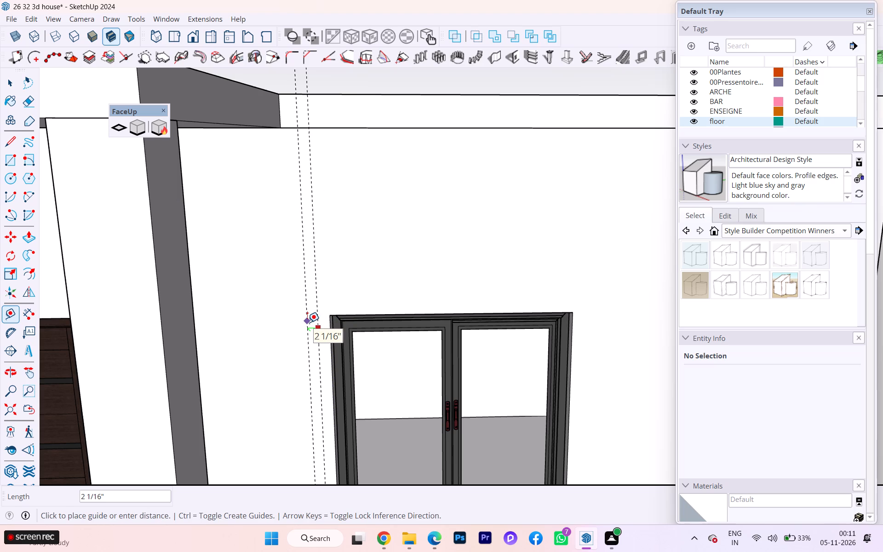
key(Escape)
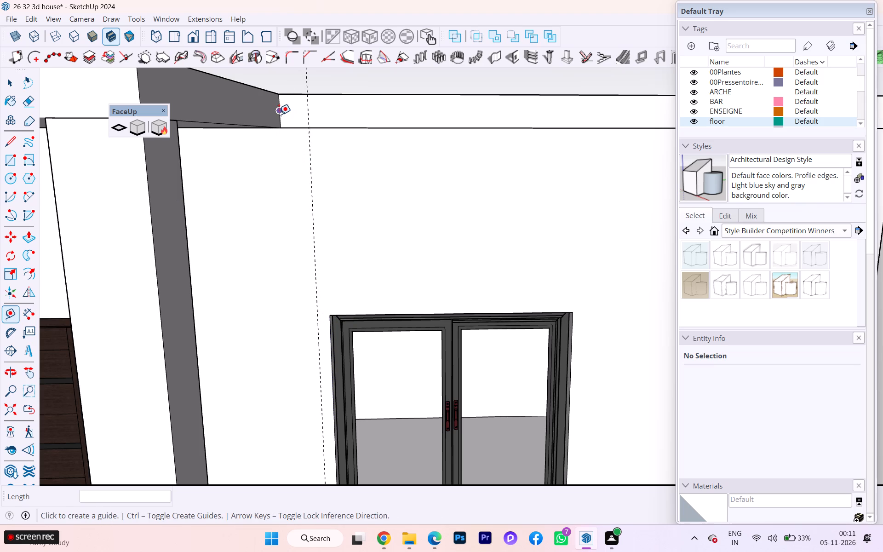
Place vertical guides along the corner edge where the porch beam meets the front wall and 3" from it toward the window.
click(279, 115)
click(275, 114)
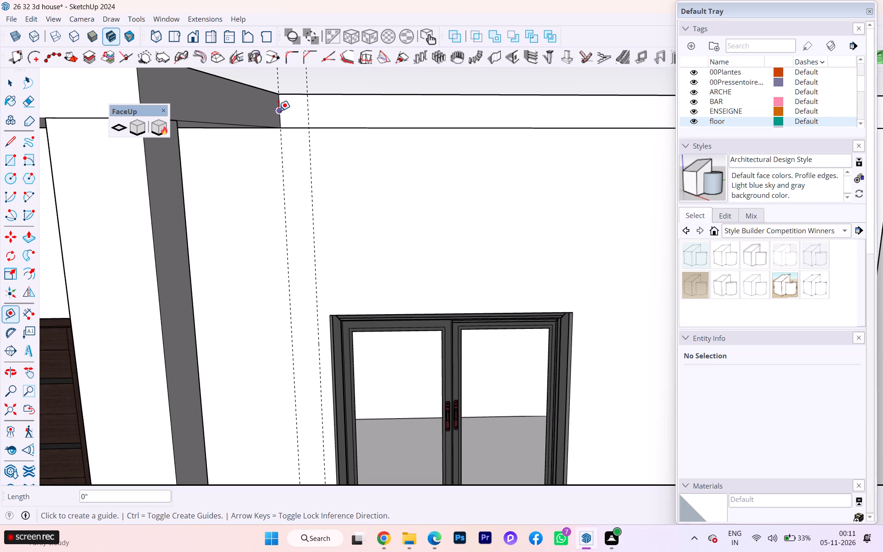
click(278, 111)
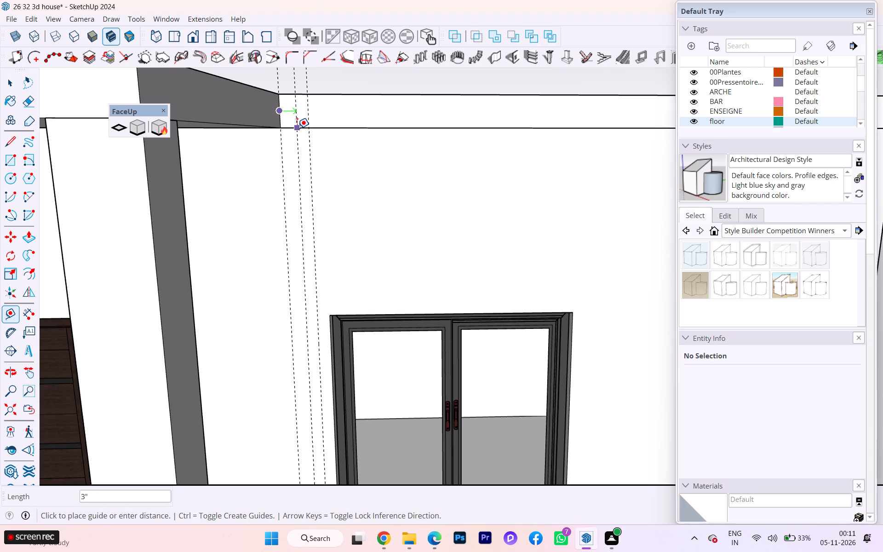
click(297, 128)
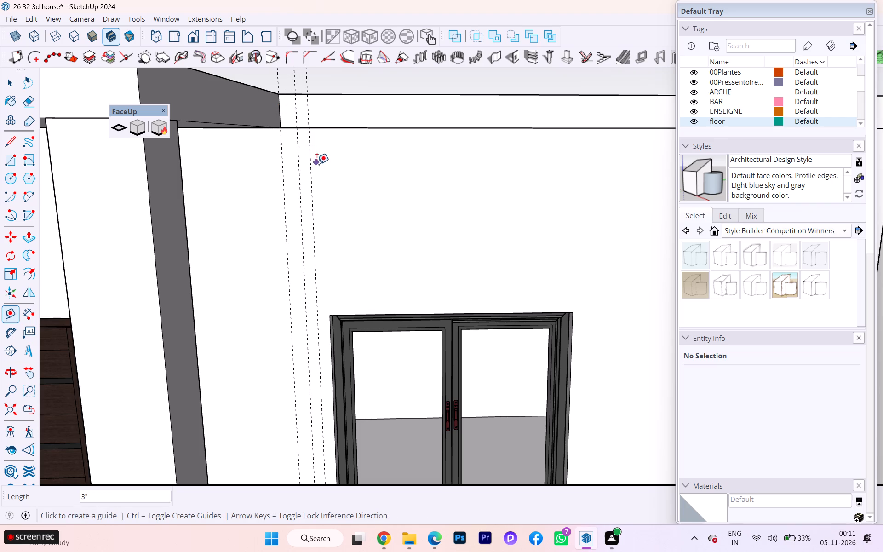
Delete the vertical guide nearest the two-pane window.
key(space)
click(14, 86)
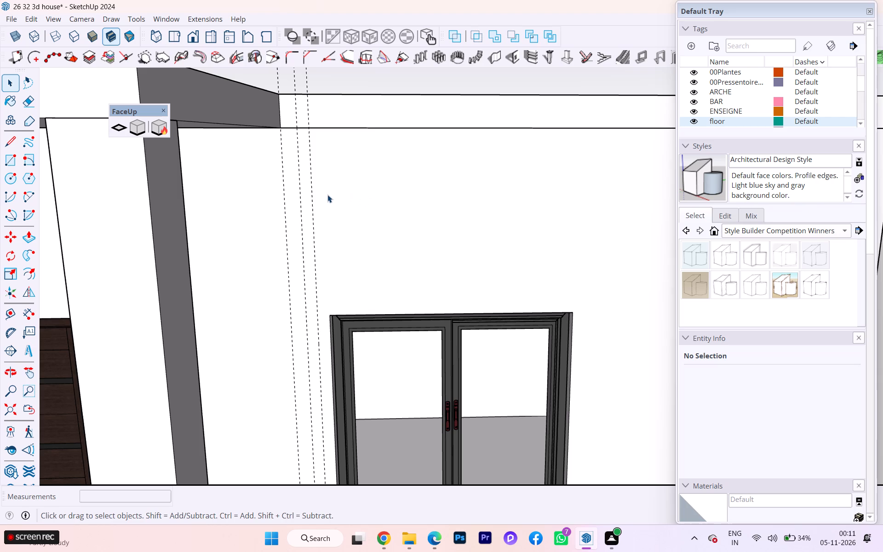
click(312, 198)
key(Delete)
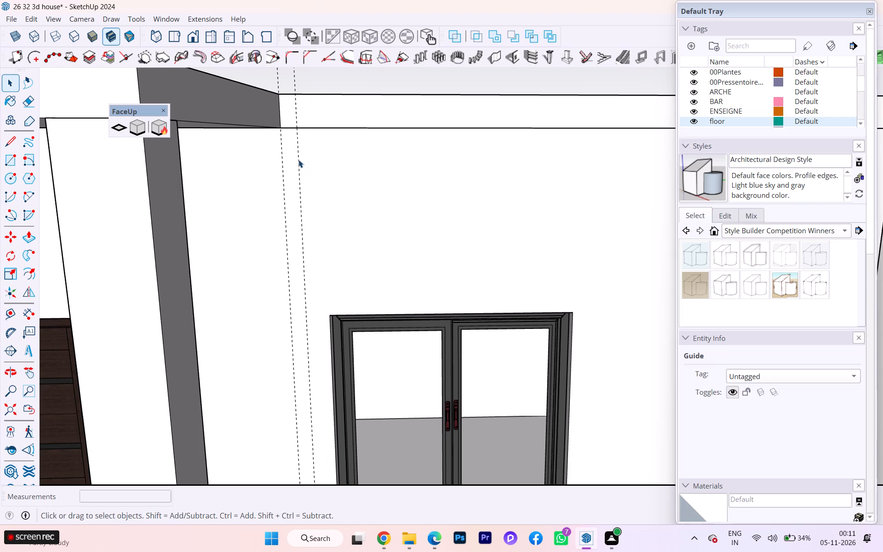
Draw a 3" by 10' 6" rectangle between the two guides, from the roof slab's top edge down to the plinth's top edge.
key(r)
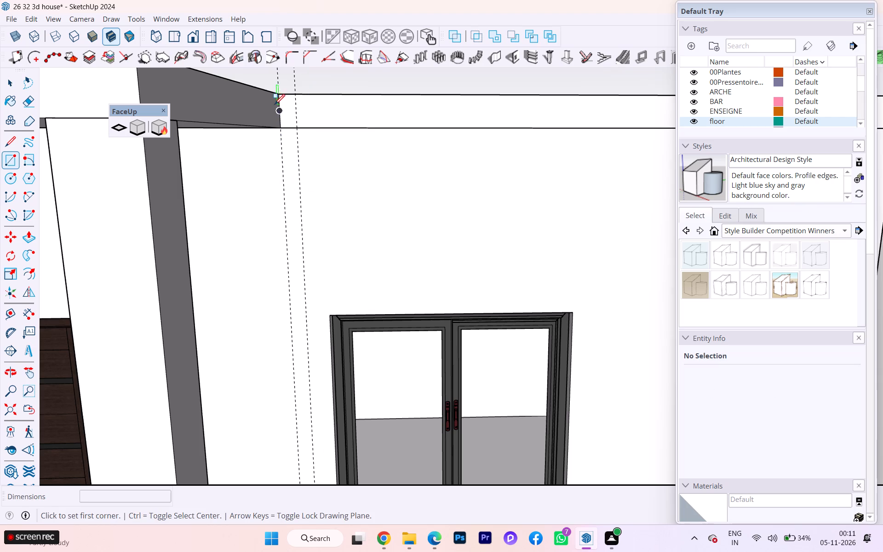
click(277, 98)
scroll(303, 238, up, 1)
scroll(303, 238, down, 2)
scroll(302, 238, up, 1)
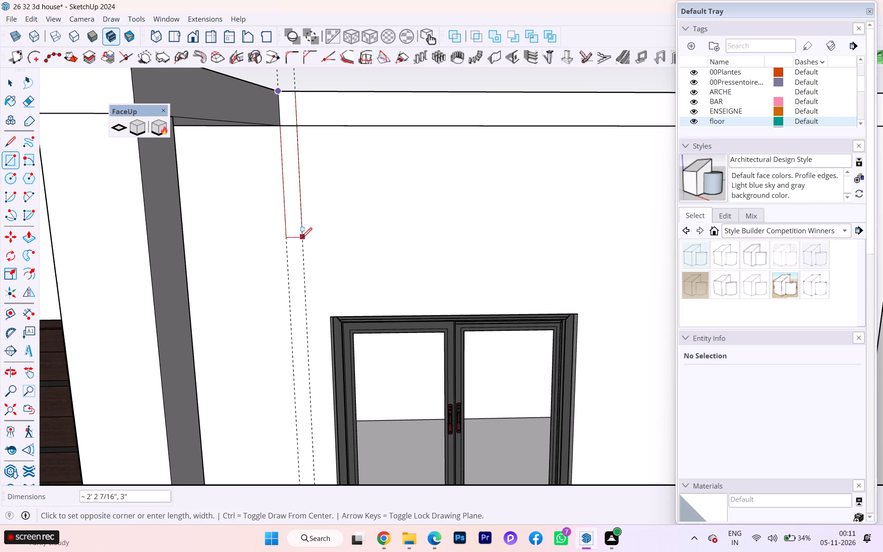
scroll(298, 228, down, 2)
scroll(298, 228, up, 1)
scroll(298, 227, down, 8)
scroll(289, 228, up, 3)
scroll(290, 229, down, 1)
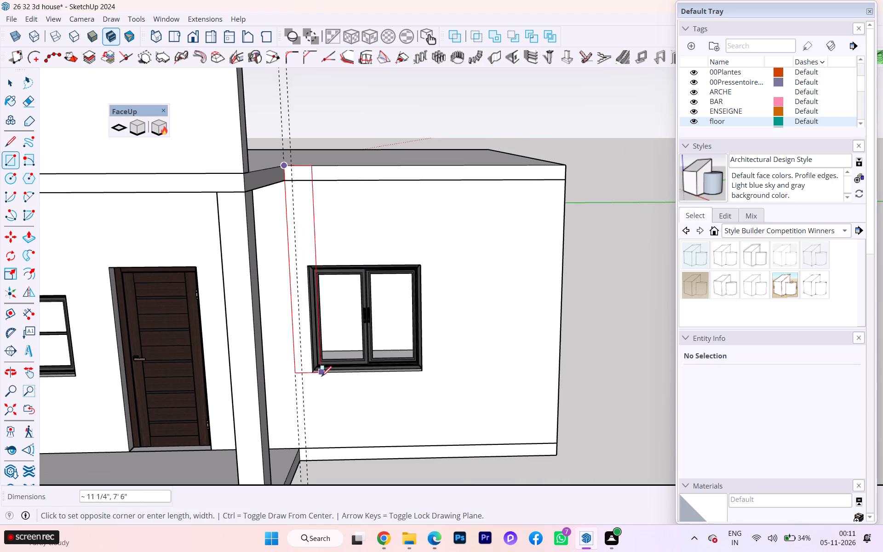
scroll(308, 450, up, 5)
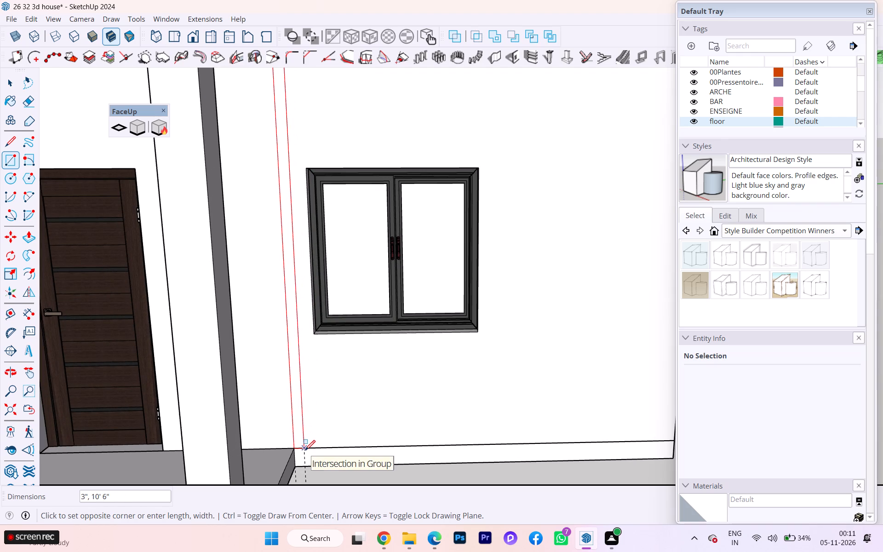
click(305, 450)
Push/Pull the narrow vertical strip 4" out from the front wall.
scroll(315, 342, down, 7)
scroll(315, 342, up, 1)
scroll(314, 344, down, 2)
middle_drag(308, 367, 300, 389)
scroll(292, 198, up, 3)
scroll(292, 196, down, 2)
scroll(292, 196, up, 3)
scroll(292, 196, down, 1)
scroll(292, 196, up, 15)
scroll(324, 209, down, 3)
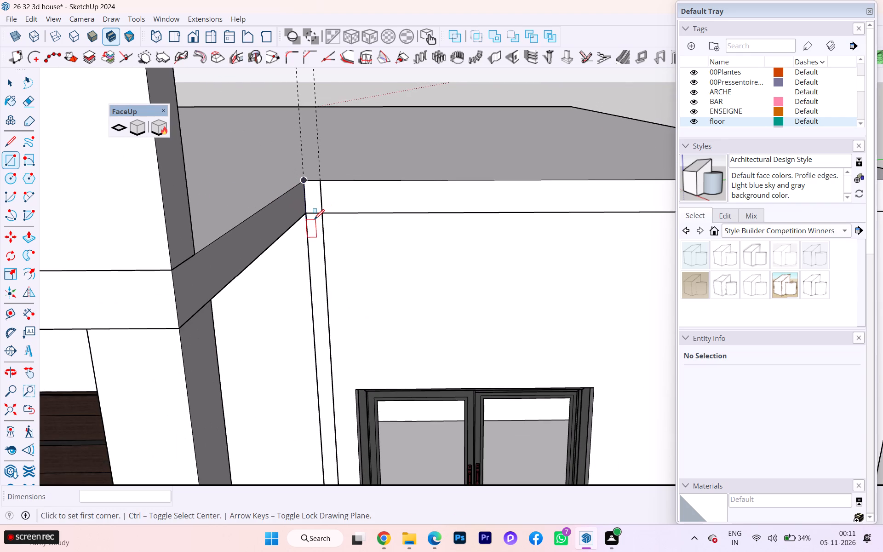
scroll(314, 219, down, 1)
scroll(314, 219, up, 1)
scroll(314, 217, down, 1)
scroll(314, 217, up, 1)
scroll(314, 216, down, 1)
scroll(314, 216, up, 11)
scroll(313, 205, down, 1)
scroll(313, 205, up, 9)
scroll(310, 207, down, 3)
scroll(308, 208, up, 1)
scroll(307, 208, down, 2)
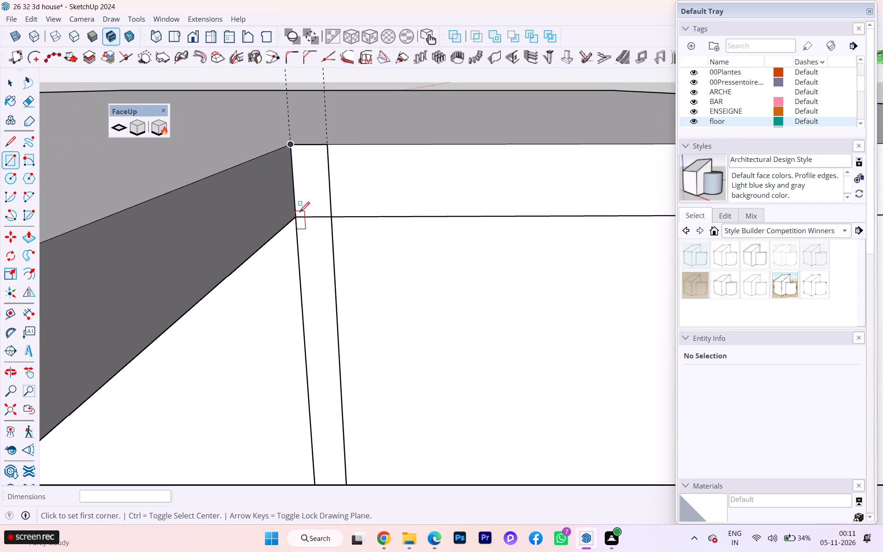
scroll(299, 212, down, 5)
scroll(296, 214, up, 3)
scroll(296, 214, down, 2)
scroll(338, 208, up, 1)
scroll(350, 208, down, 1)
scroll(434, 208, down, 2)
scroll(344, 216, down, 1)
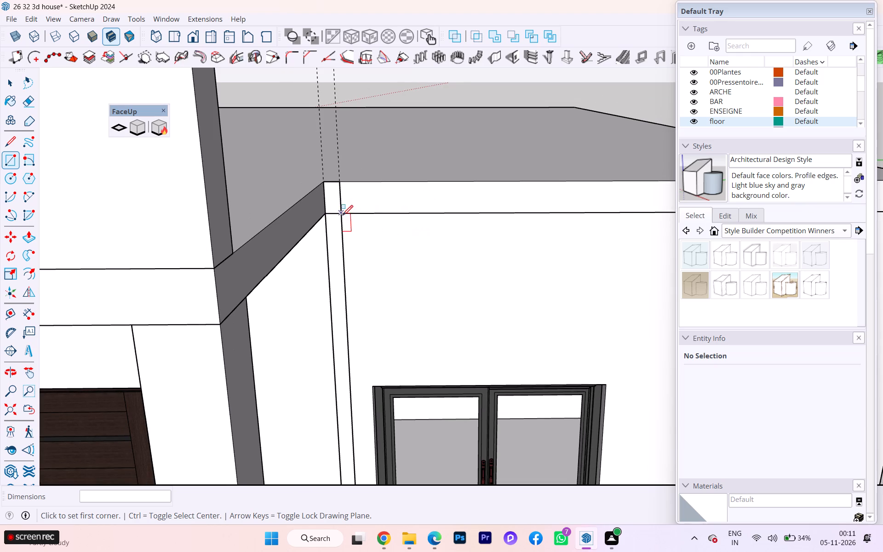
key(p)
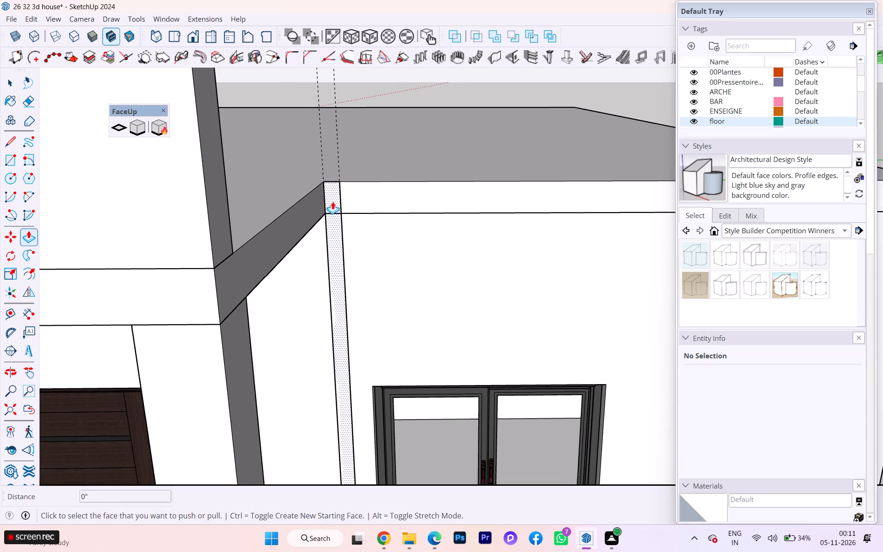
click(333, 201)
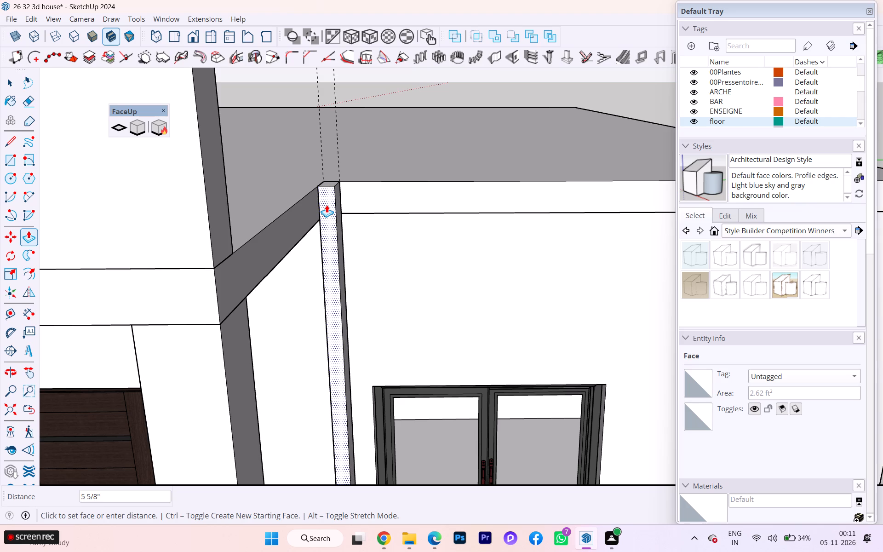
key(4)
key(Return)
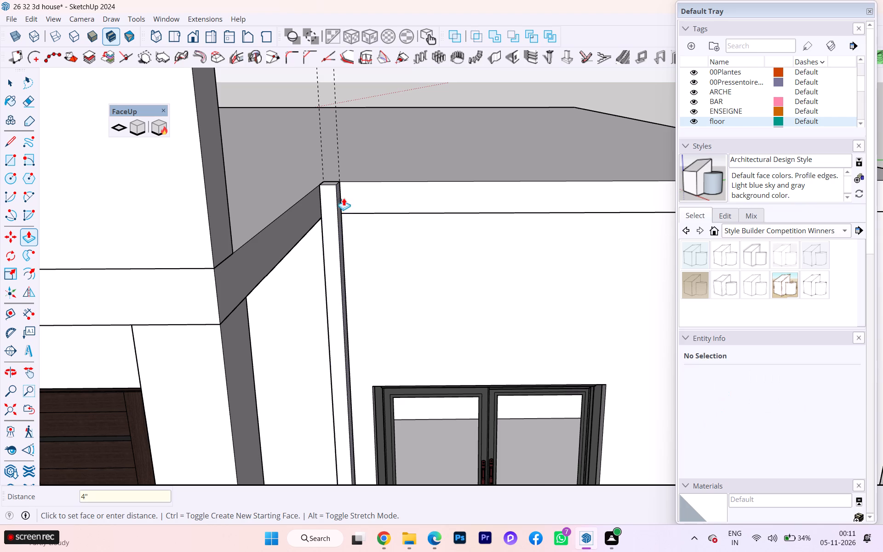
Draw a 4" line across the strip's window-side face, level with the roof slab's bottom edge.
scroll(366, 190, up, 3)
scroll(307, 195, up, 4)
middle_drag(368, 198, 202, 207)
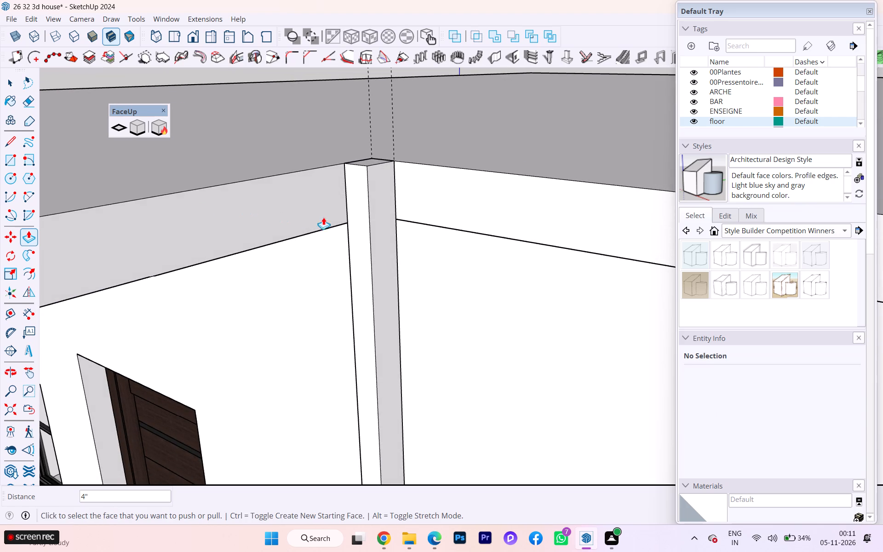
key(l)
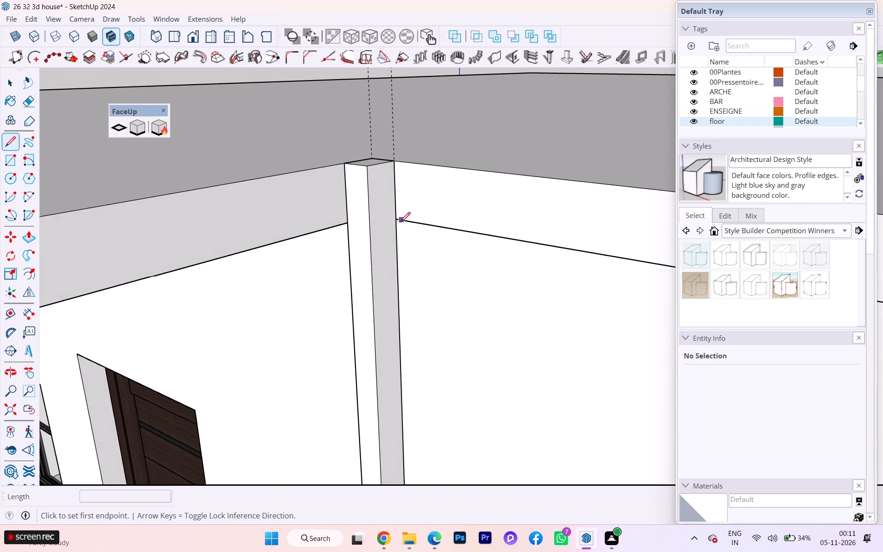
click(398, 222)
click(369, 226)
Push/Pull the upper part of the strip's side face about 9' 5 7/8" along the roof slab to the wall's far corner.
key(space)
text(p)
click(378, 194)
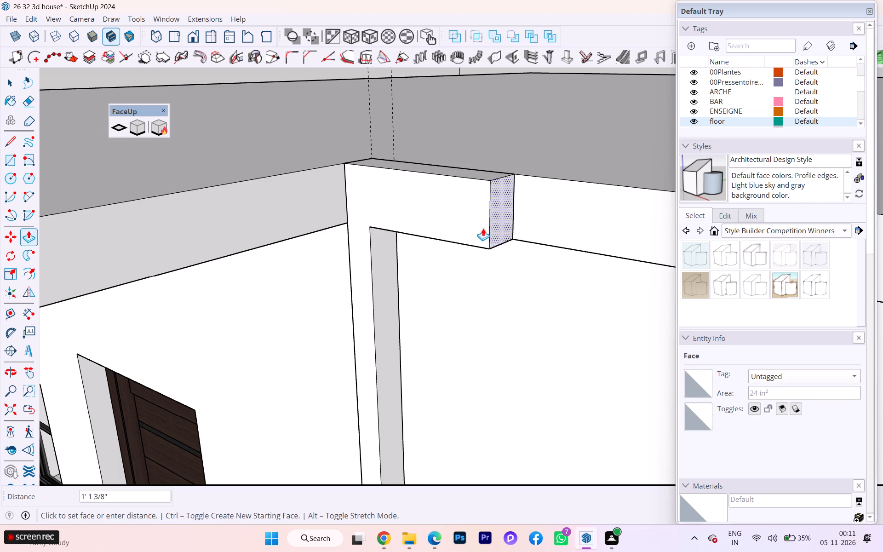
scroll(481, 228, down, 2)
scroll(477, 227, up, 1)
scroll(477, 227, down, 1)
scroll(475, 227, up, 1)
scroll(465, 229, down, 1)
scroll(463, 229, up, 3)
scroll(396, 211, down, 2)
scroll(384, 210, up, 3)
scroll(383, 210, down, 2)
scroll(377, 208, up, 1)
scroll(377, 208, down, 3)
scroll(377, 208, up, 4)
scroll(378, 208, down, 4)
scroll(428, 214, down, 1)
scroll(433, 217, up, 1)
scroll(434, 217, down, 1)
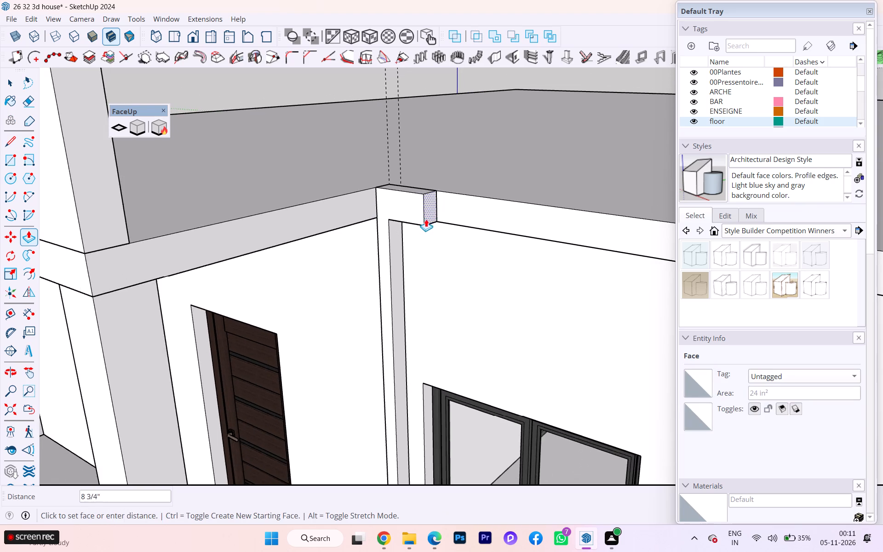
scroll(424, 220, down, 3)
scroll(420, 221, up, 1)
scroll(418, 218, down, 3)
scroll(418, 218, up, 2)
scroll(419, 218, down, 1)
scroll(510, 256, down, 6)
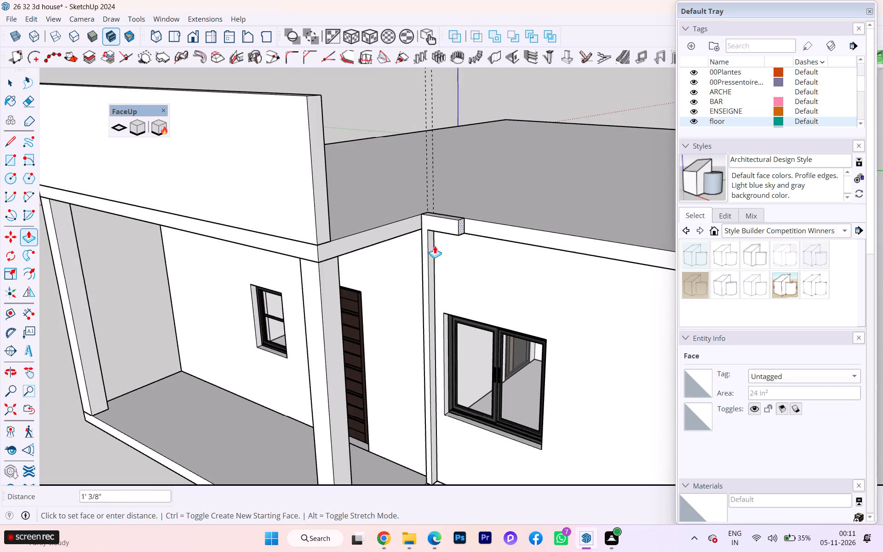
scroll(432, 246, down, 9)
scroll(560, 256, up, 2)
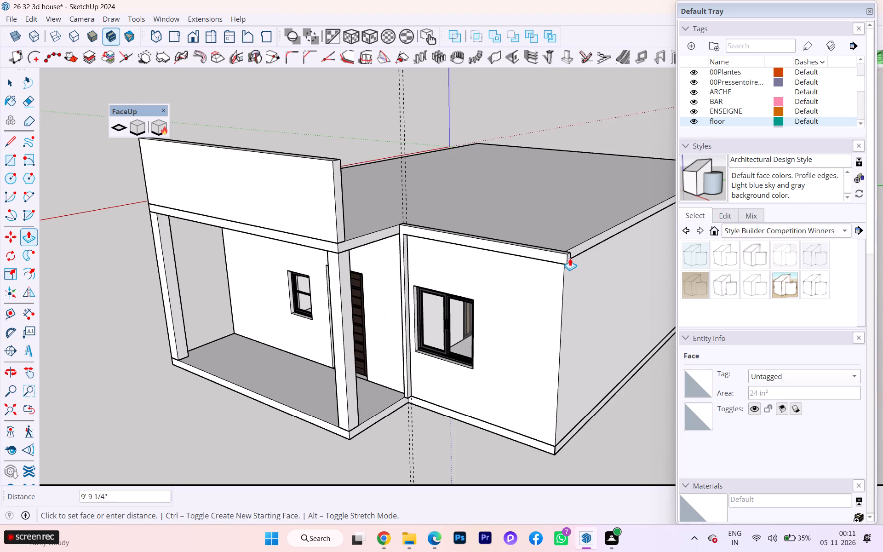
scroll(569, 260, up, 3)
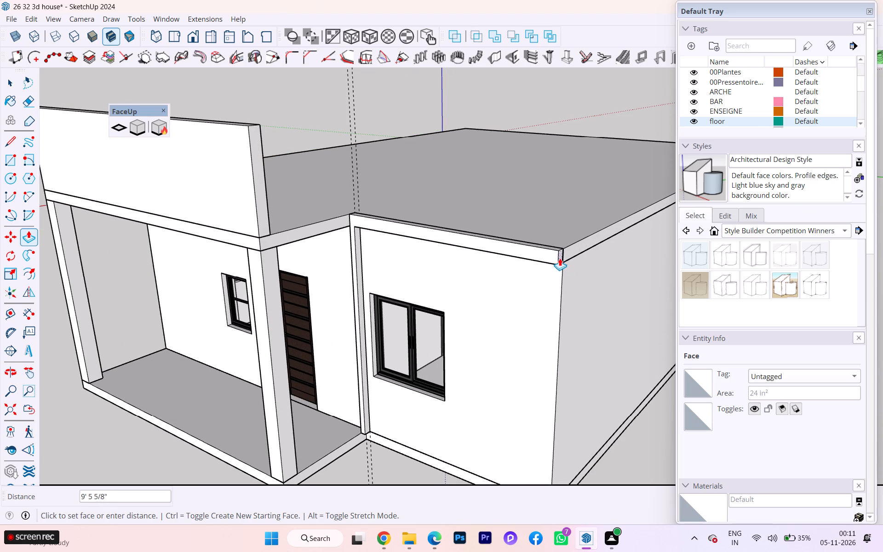
click(560, 276)
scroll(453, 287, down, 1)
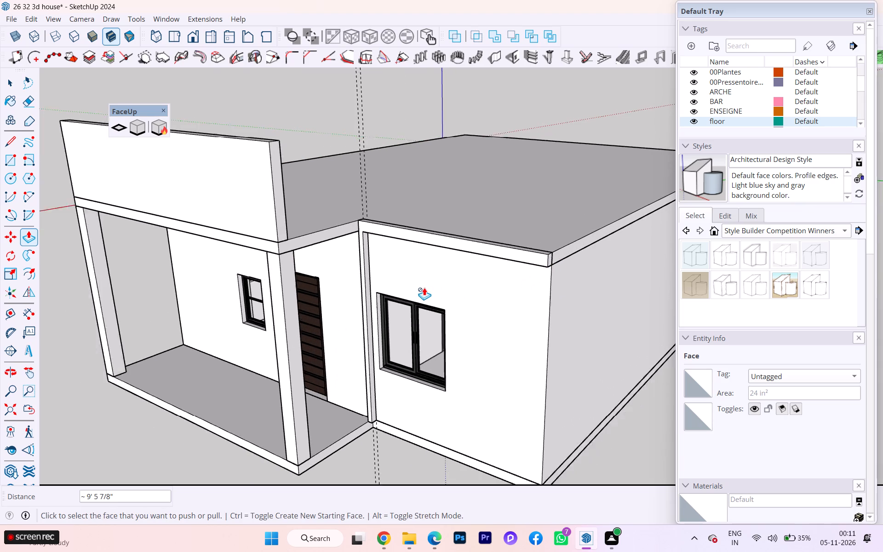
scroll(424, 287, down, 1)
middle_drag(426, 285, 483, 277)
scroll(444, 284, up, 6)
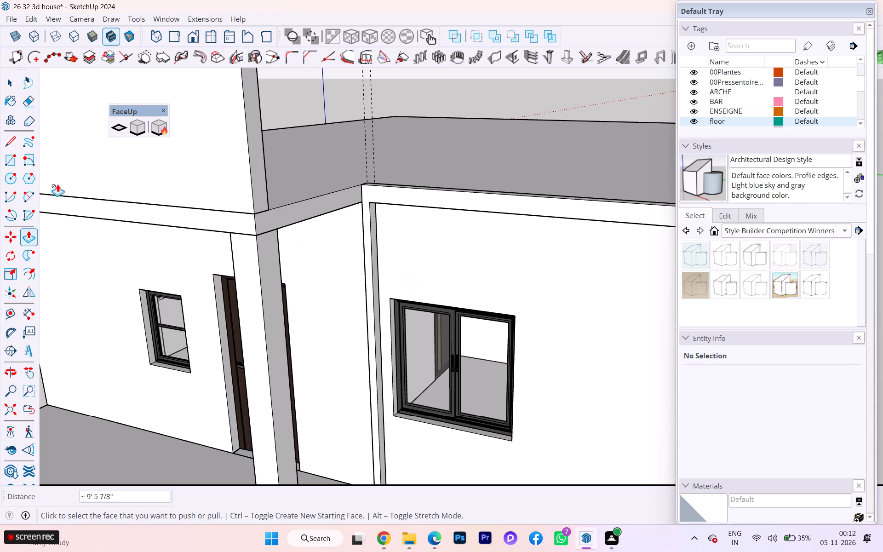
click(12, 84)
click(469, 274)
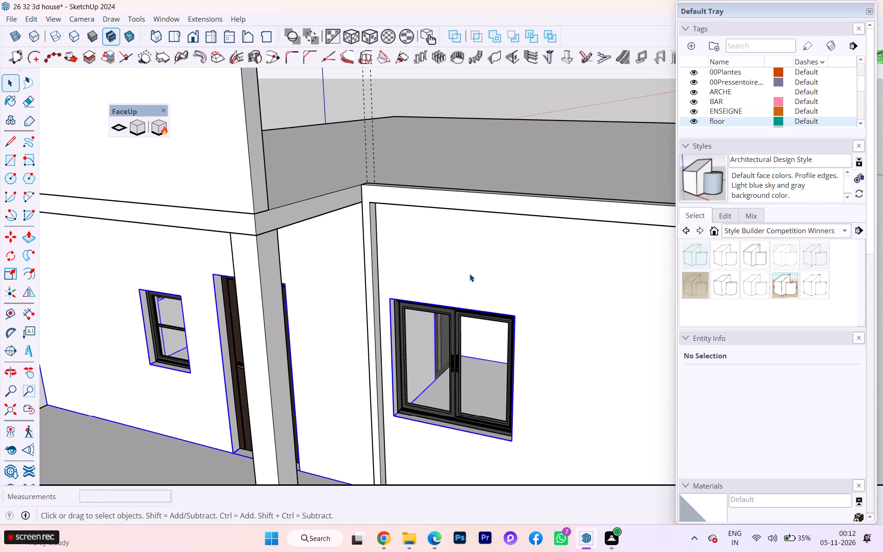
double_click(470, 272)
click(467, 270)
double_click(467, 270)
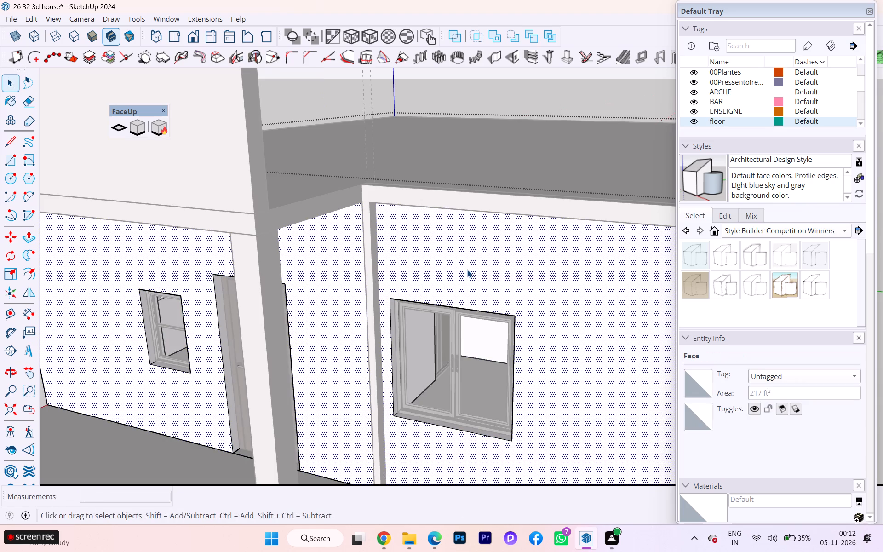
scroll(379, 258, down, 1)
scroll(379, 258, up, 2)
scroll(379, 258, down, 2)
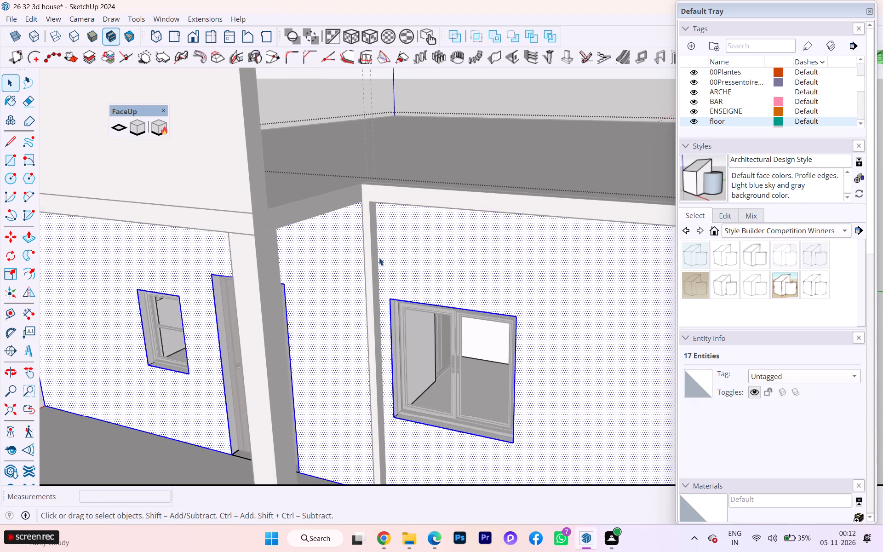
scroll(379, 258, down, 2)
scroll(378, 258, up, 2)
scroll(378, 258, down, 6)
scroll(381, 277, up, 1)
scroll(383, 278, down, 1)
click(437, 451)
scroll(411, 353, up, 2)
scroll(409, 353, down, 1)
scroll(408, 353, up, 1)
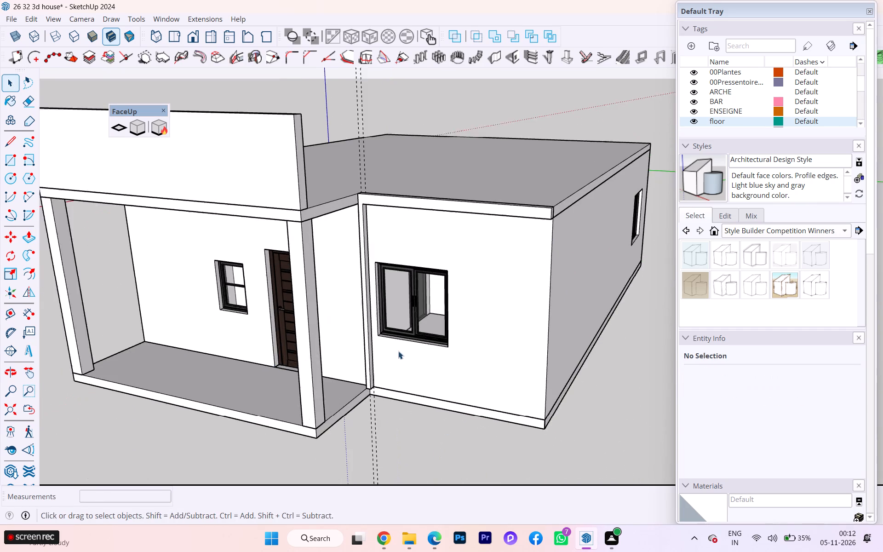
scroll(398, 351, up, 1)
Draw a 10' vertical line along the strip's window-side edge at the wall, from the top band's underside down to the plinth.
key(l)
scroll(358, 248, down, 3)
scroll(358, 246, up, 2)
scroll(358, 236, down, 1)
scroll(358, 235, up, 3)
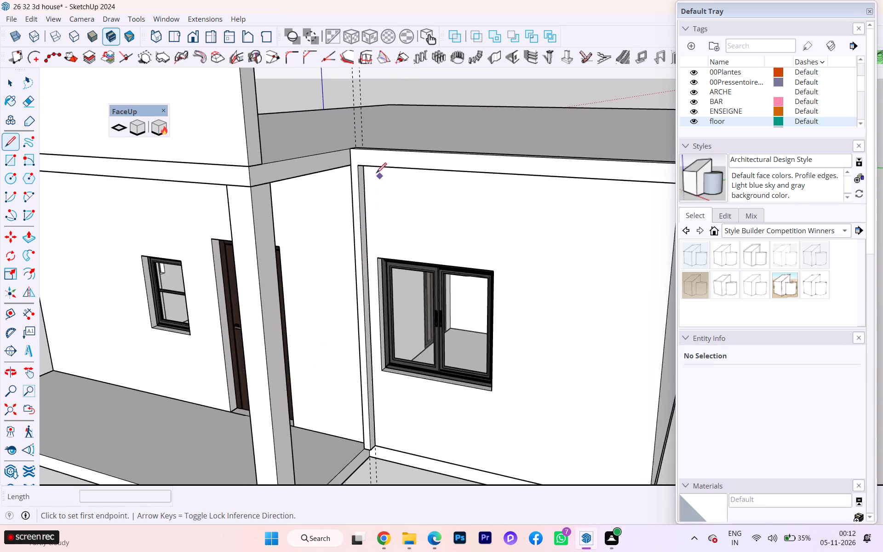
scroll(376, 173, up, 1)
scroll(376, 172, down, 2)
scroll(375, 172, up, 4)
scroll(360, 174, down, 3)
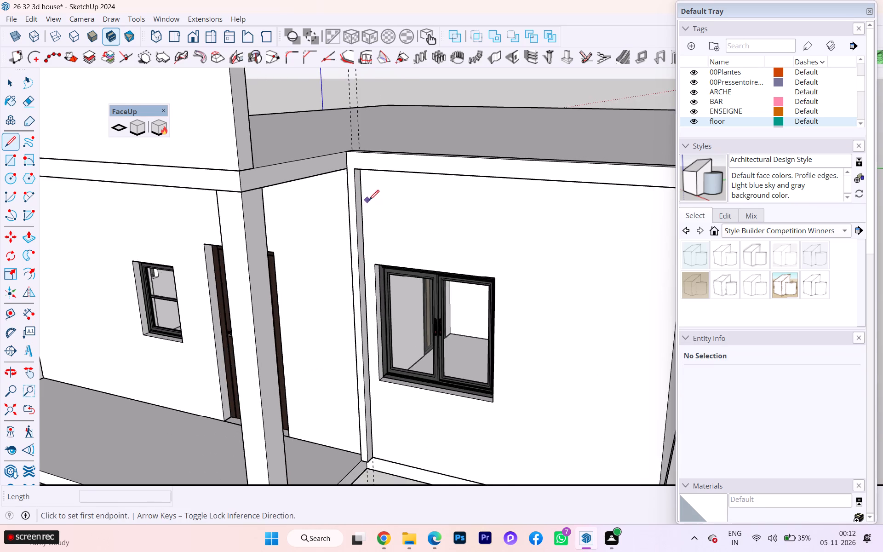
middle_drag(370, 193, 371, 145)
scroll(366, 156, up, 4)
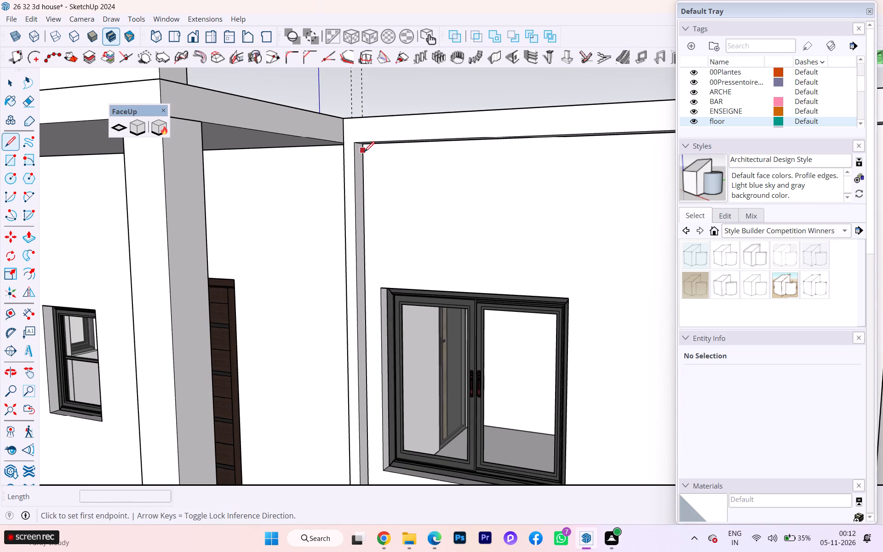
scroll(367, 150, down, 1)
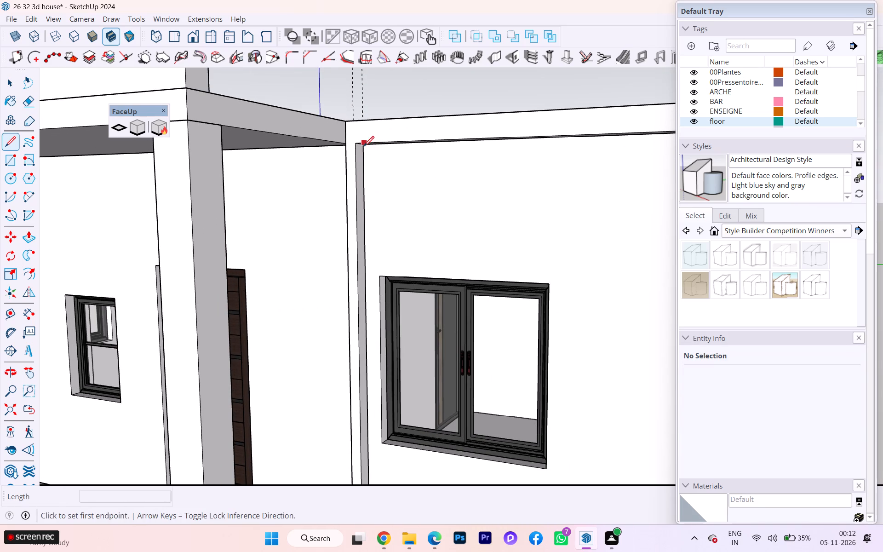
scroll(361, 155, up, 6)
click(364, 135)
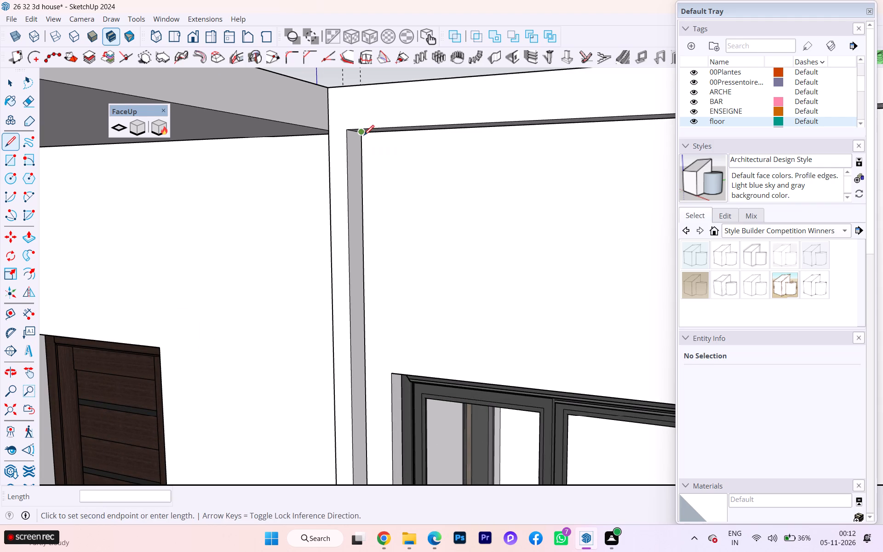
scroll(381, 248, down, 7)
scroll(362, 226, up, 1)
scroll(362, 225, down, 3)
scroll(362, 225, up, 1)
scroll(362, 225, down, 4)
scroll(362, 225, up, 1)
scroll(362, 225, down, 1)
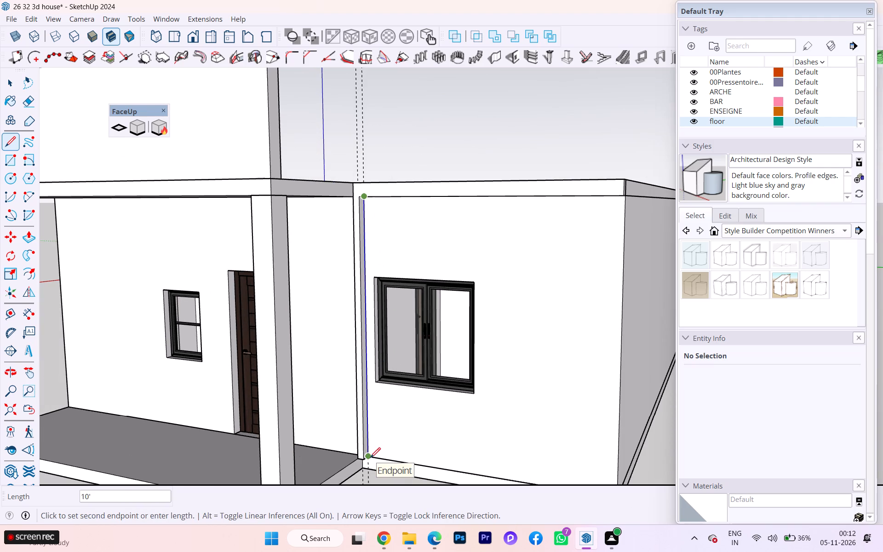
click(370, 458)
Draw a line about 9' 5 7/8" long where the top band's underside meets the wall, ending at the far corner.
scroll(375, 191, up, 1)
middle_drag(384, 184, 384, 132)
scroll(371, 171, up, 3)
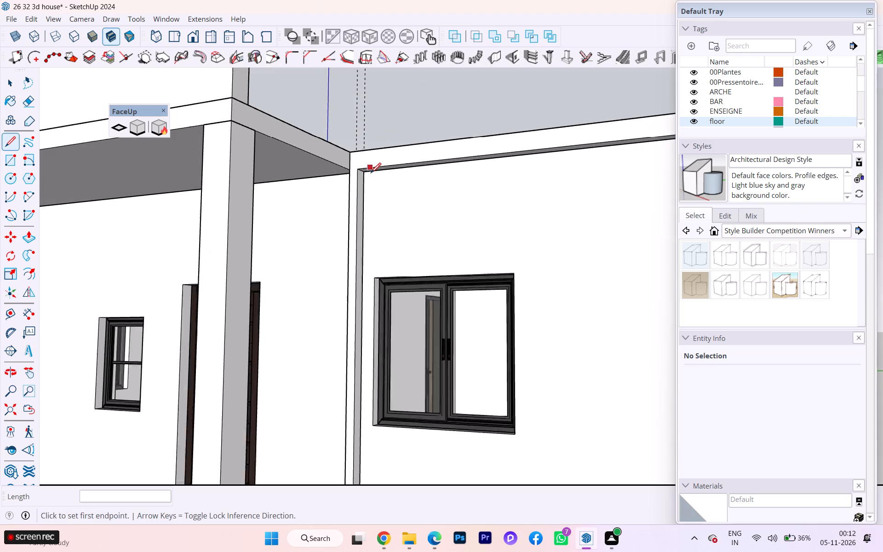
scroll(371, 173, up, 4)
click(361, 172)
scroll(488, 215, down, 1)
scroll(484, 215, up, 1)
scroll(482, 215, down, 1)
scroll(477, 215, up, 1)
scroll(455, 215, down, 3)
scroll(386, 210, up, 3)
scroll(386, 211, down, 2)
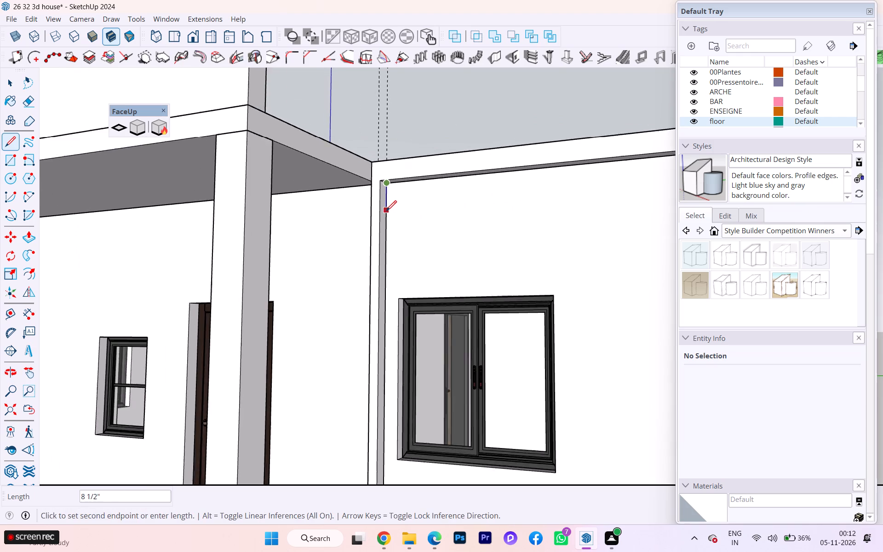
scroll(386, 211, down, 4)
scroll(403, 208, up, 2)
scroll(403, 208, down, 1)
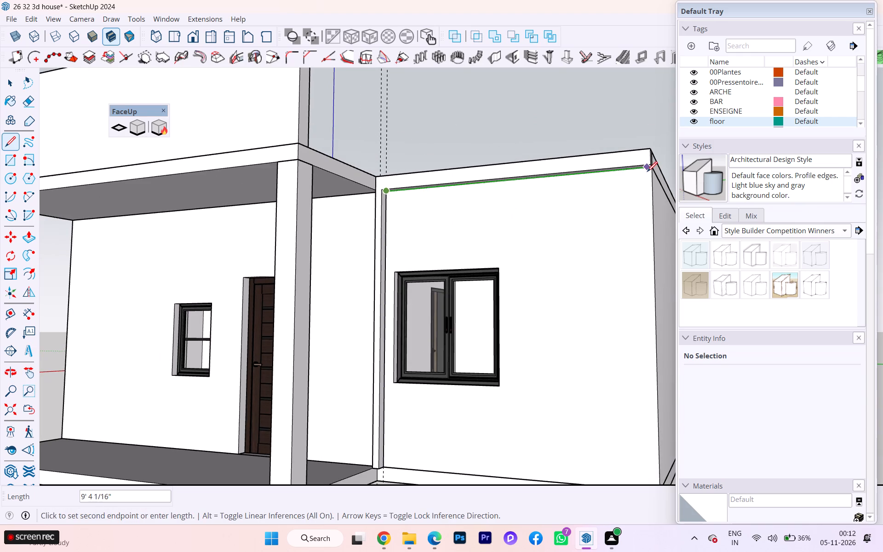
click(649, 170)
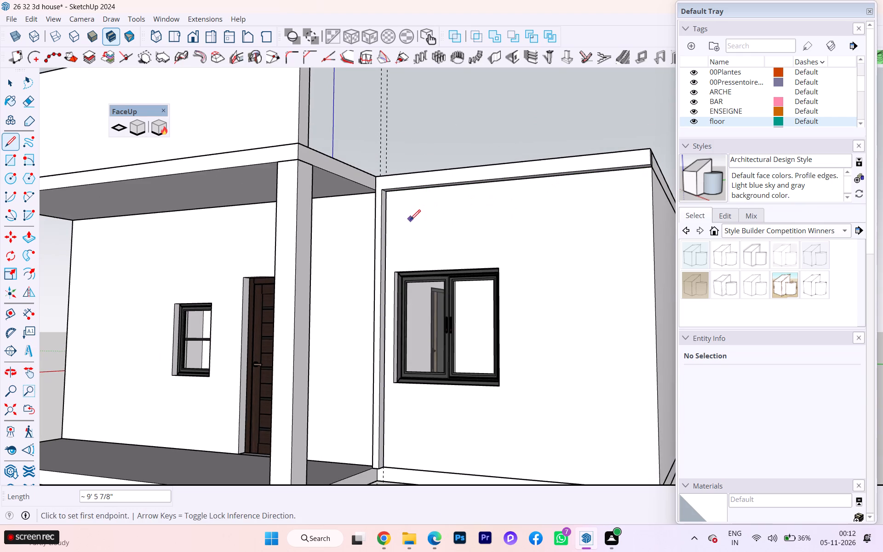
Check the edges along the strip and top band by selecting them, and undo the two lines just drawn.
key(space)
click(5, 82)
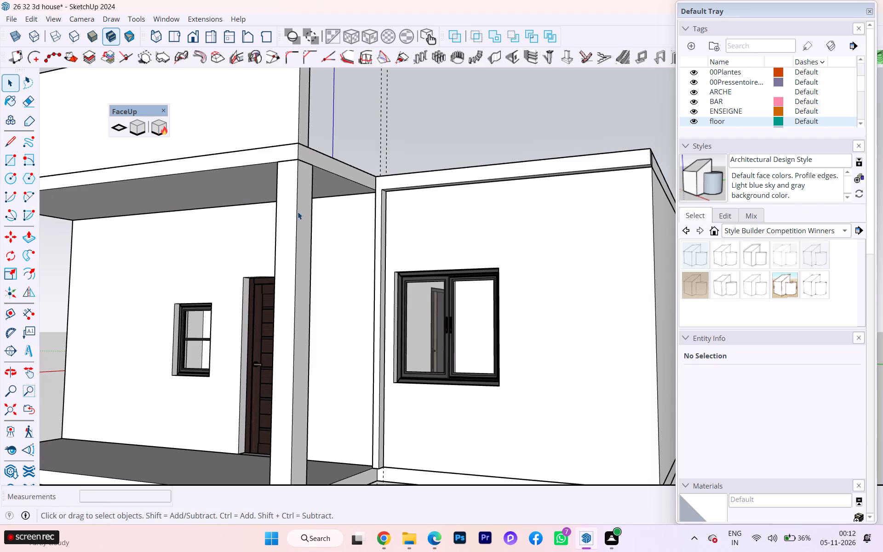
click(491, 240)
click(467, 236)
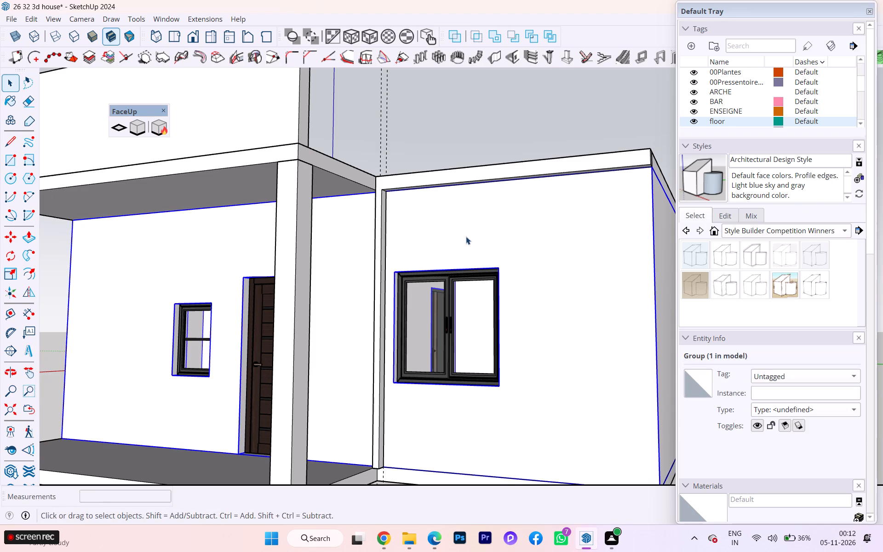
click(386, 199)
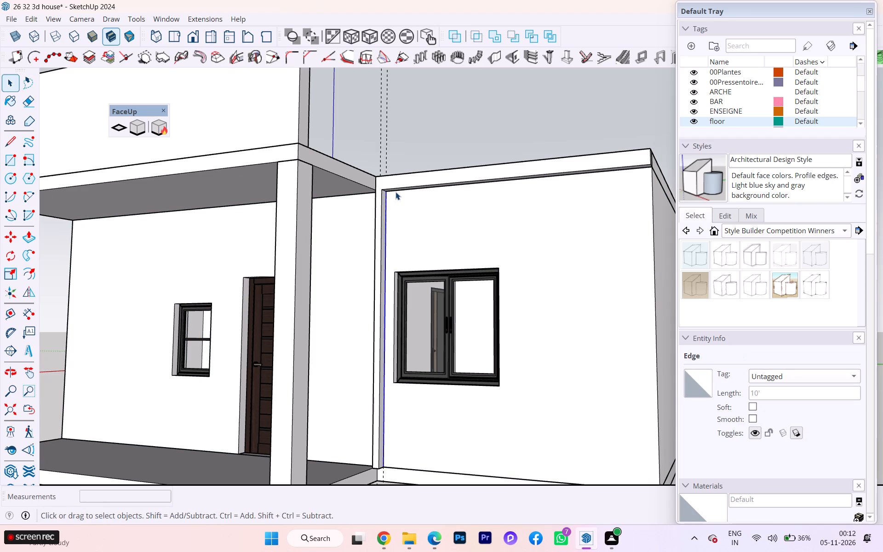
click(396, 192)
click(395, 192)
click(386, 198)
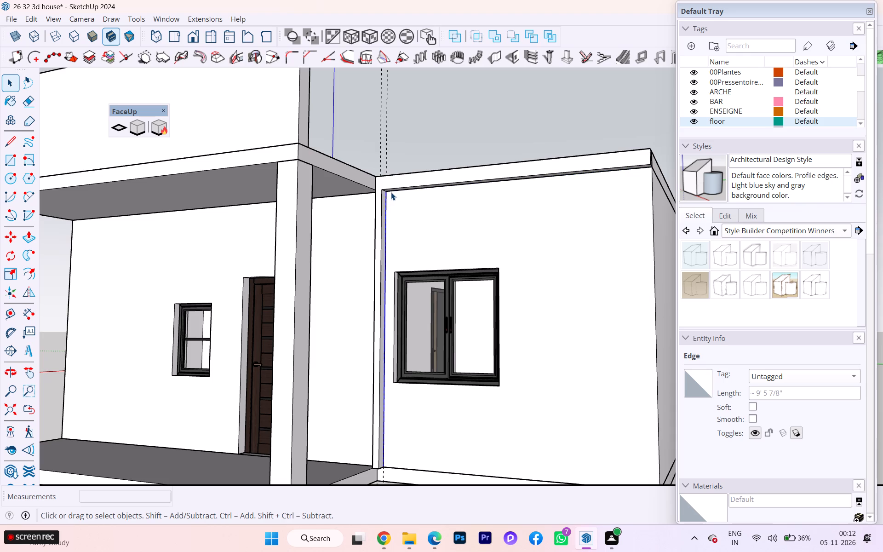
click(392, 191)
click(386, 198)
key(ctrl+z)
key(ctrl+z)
Inside the wall group, draw a 10' line along the strip's edge and one about 9' 5 7/8" under the top band.
click(415, 223)
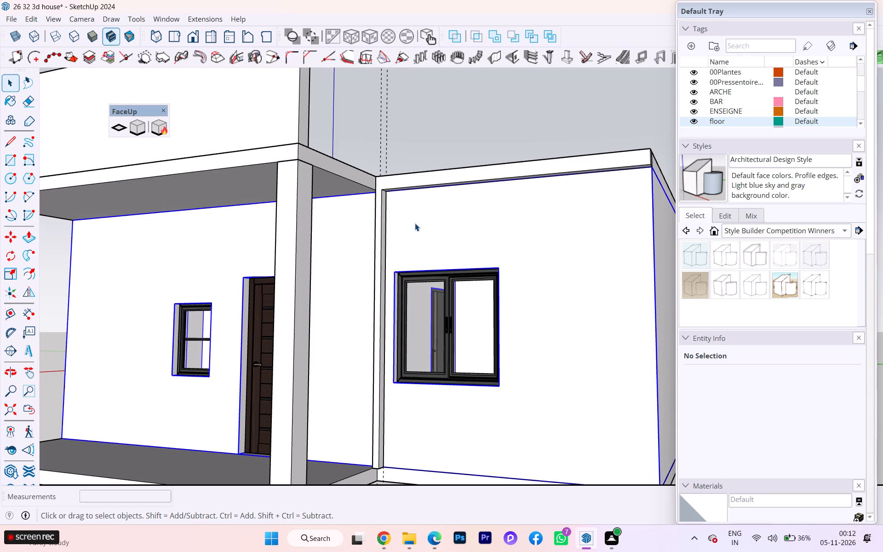
triple_click(415, 223)
click(415, 223)
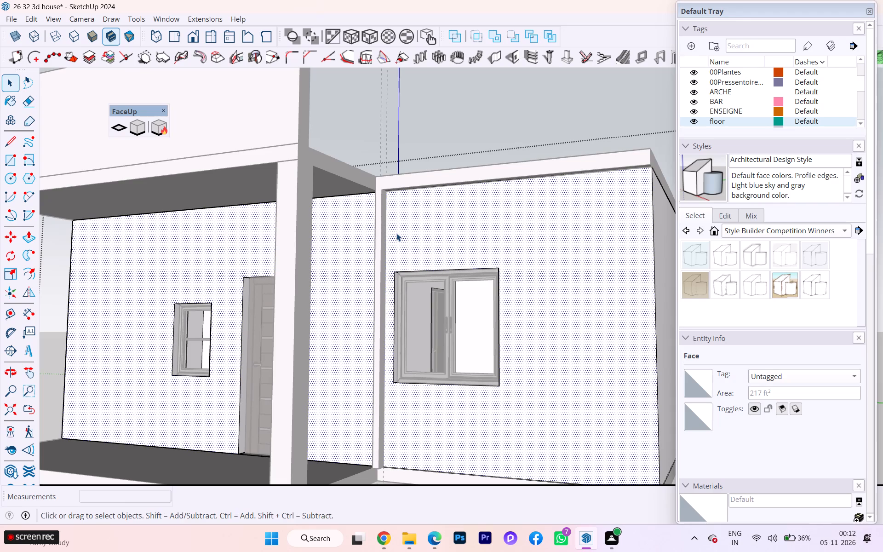
key(l)
click(387, 195)
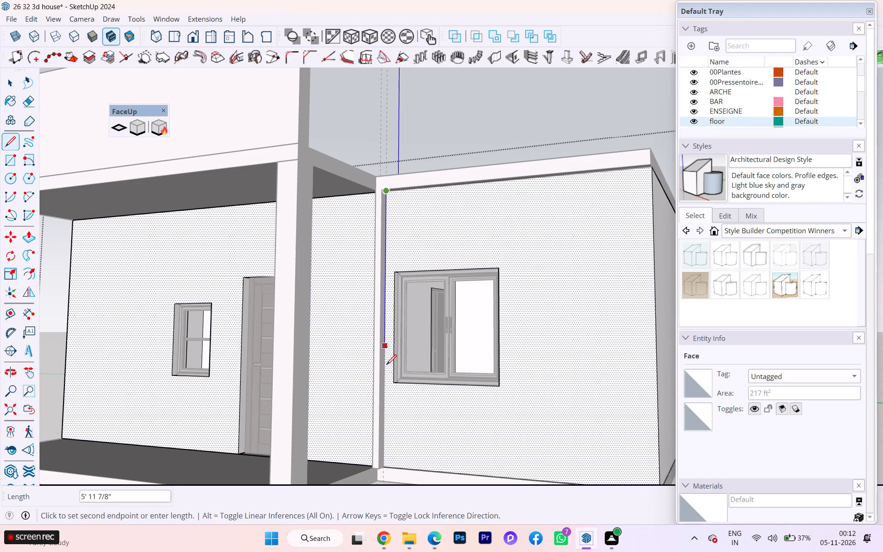
click(384, 468)
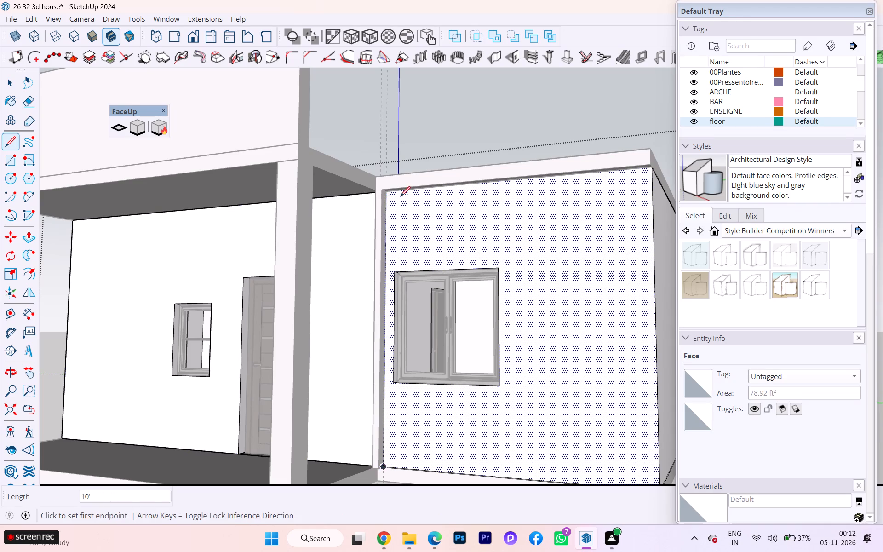
click(386, 195)
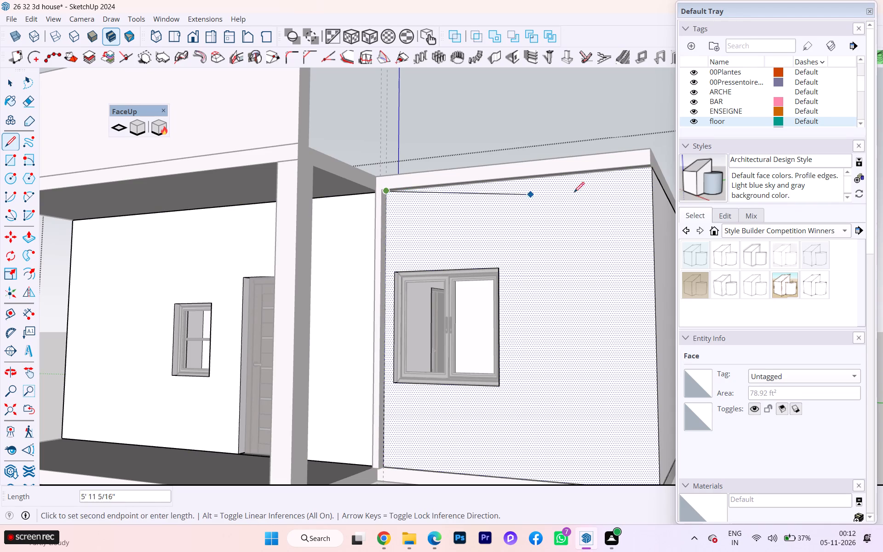
click(647, 169)
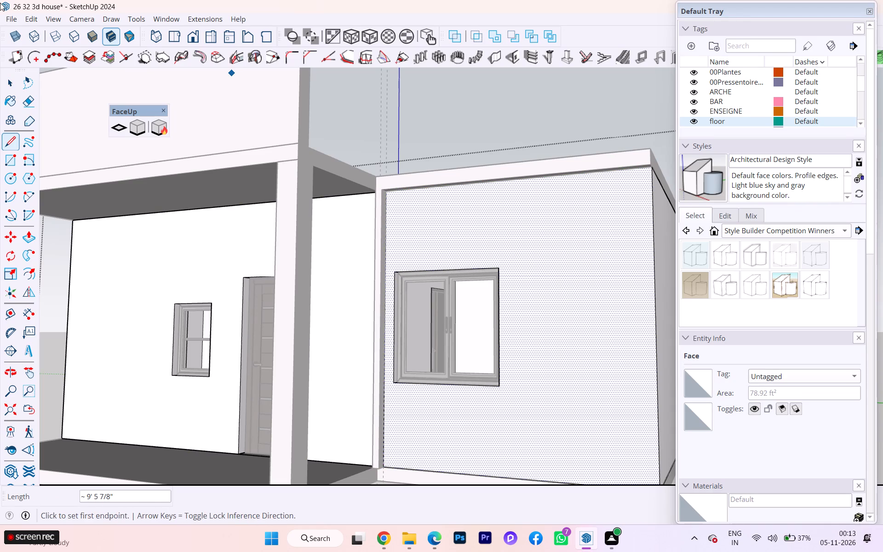
Copy the separated wall face around the two-pane window with its bounding edges, and close the wall group.
click(12, 87)
click(550, 295)
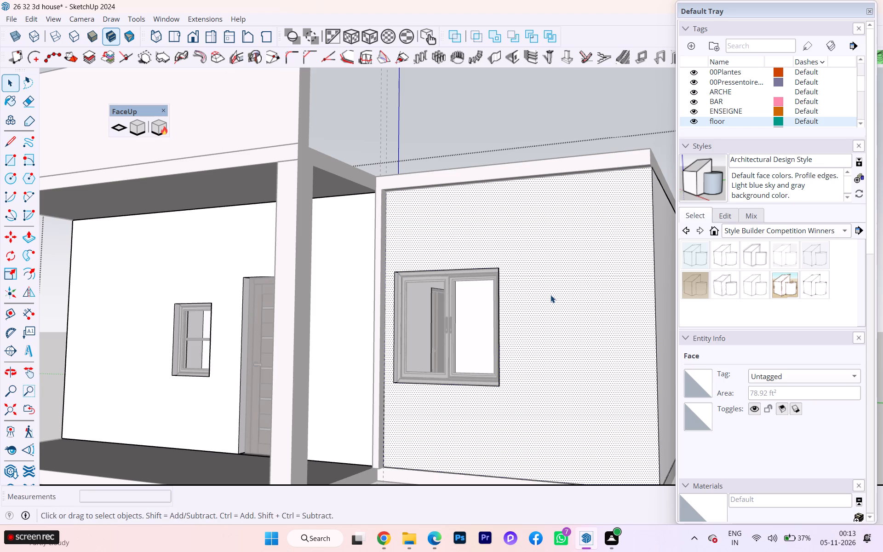
double_click(550, 295)
scroll(472, 267, down, 3)
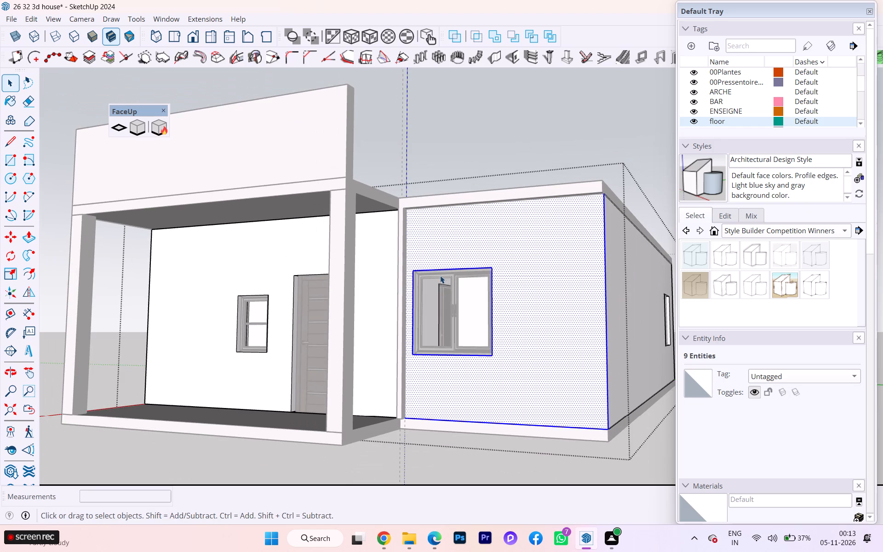
key(ctrl+c)
click(136, 457)
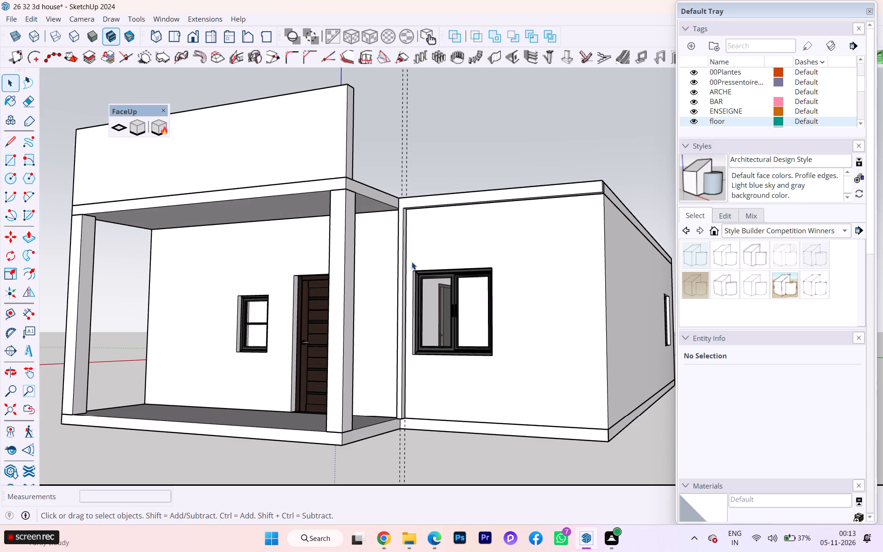
Paste the copied two-pane-window wall face and its edges in place outside the wall group.
click(409, 257)
click(407, 253)
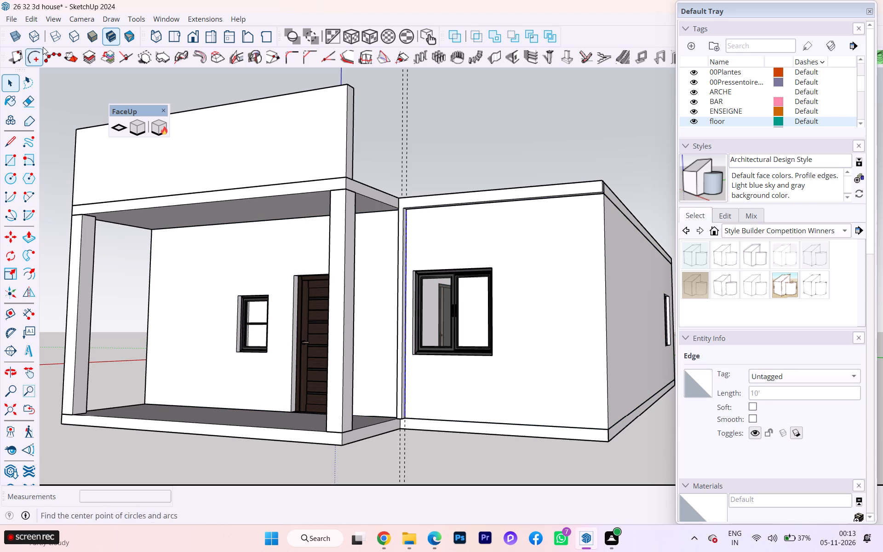
click(32, 18)
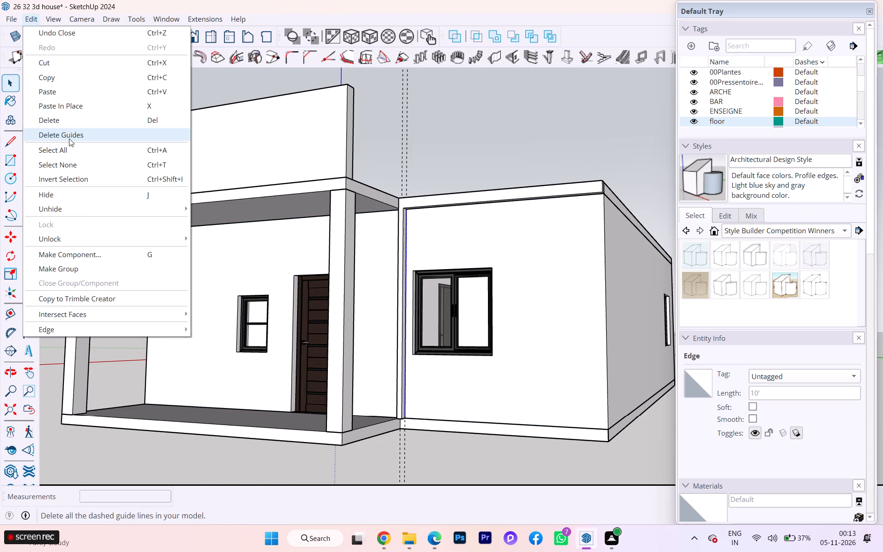
click(116, 396)
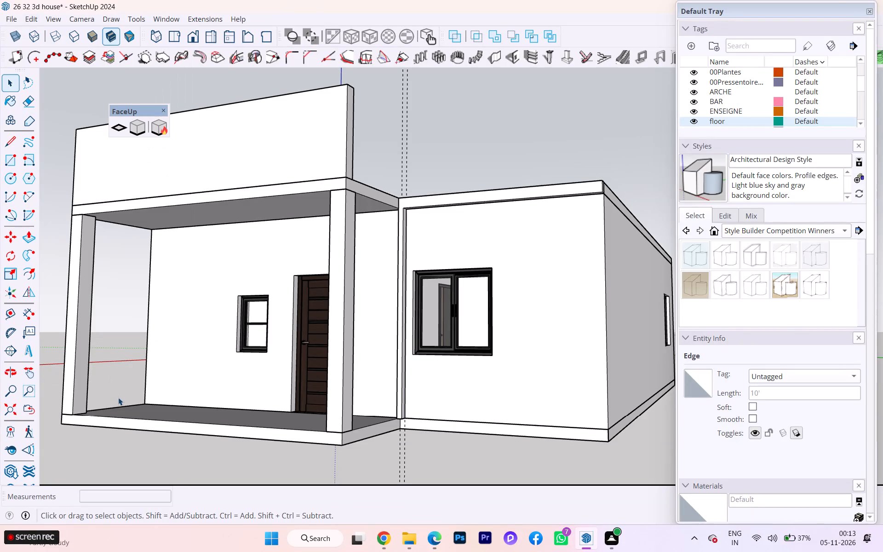
key(x)
scroll(497, 331, up, 3)
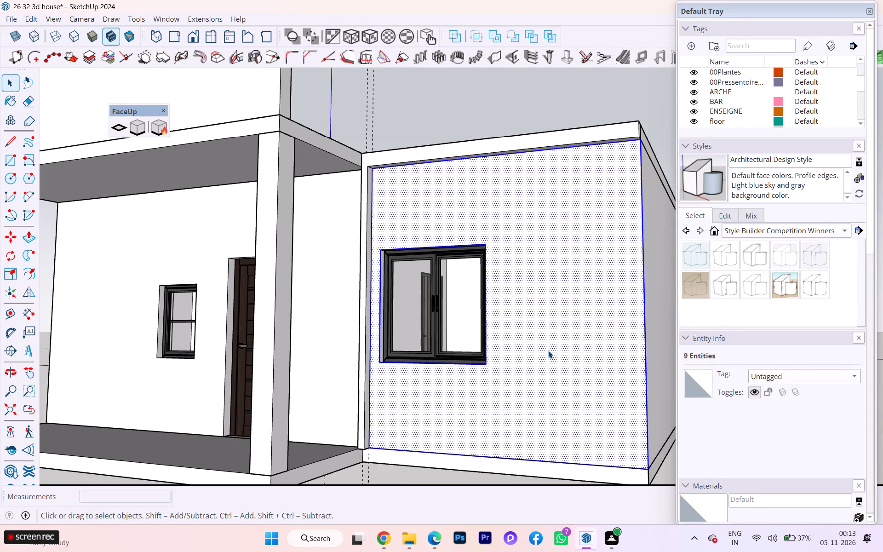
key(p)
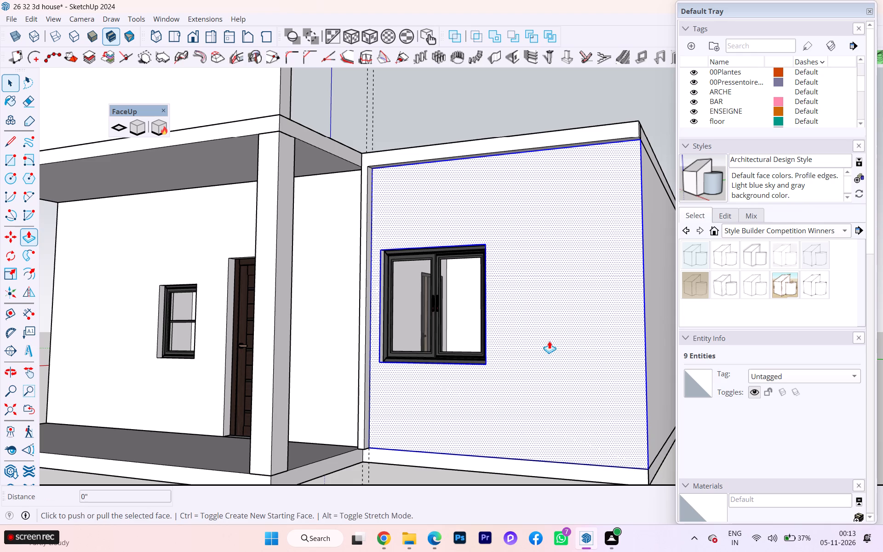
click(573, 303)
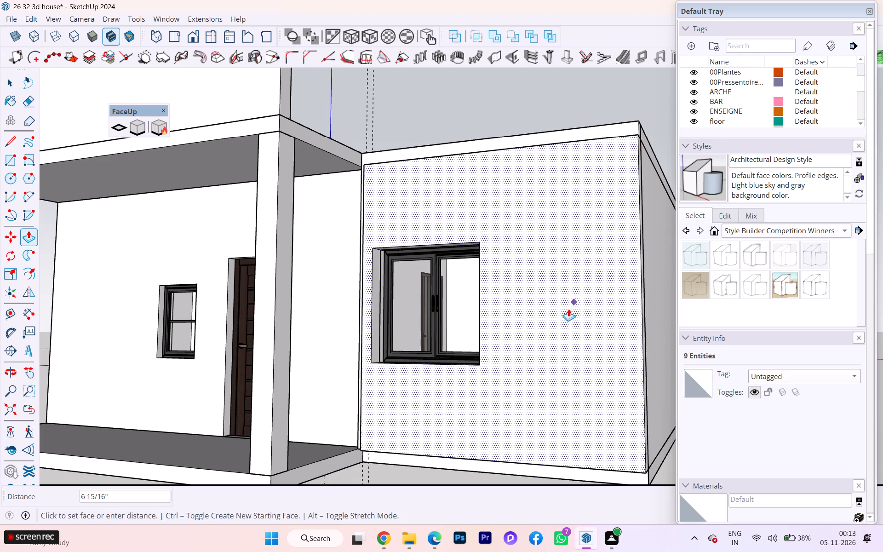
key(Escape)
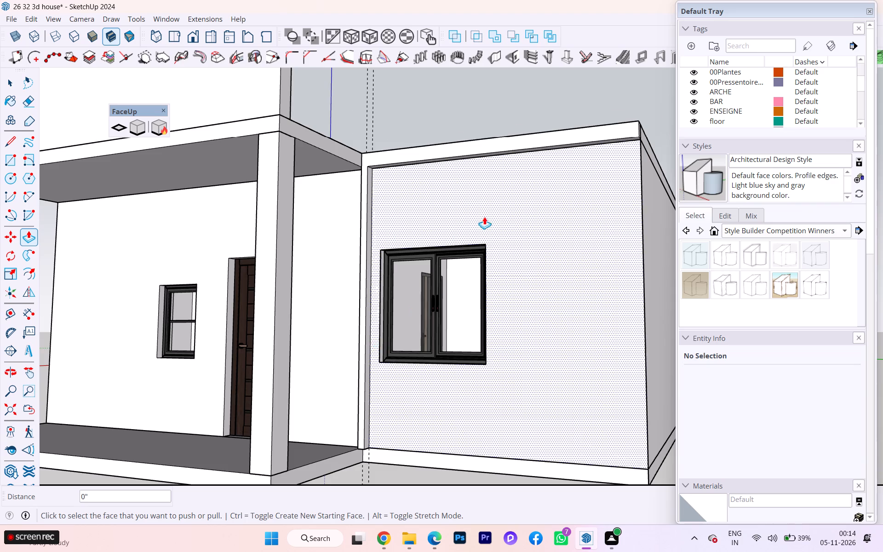
Move the Default Tray down so that the covered extension tools are accessible.
scroll(484, 217, up, 1)
scroll(484, 217, down, 1)
scroll(484, 217, up, 3)
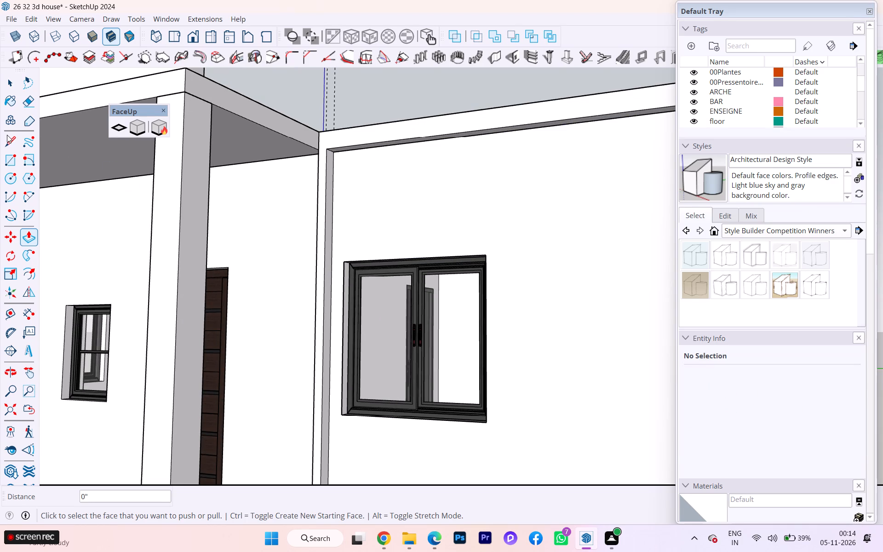
click(9, 147)
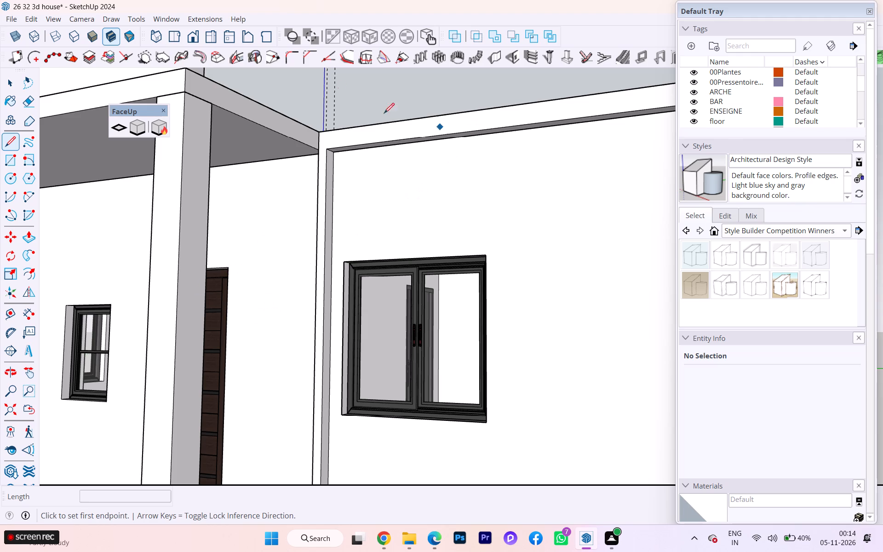
drag(757, 9, 763, 129)
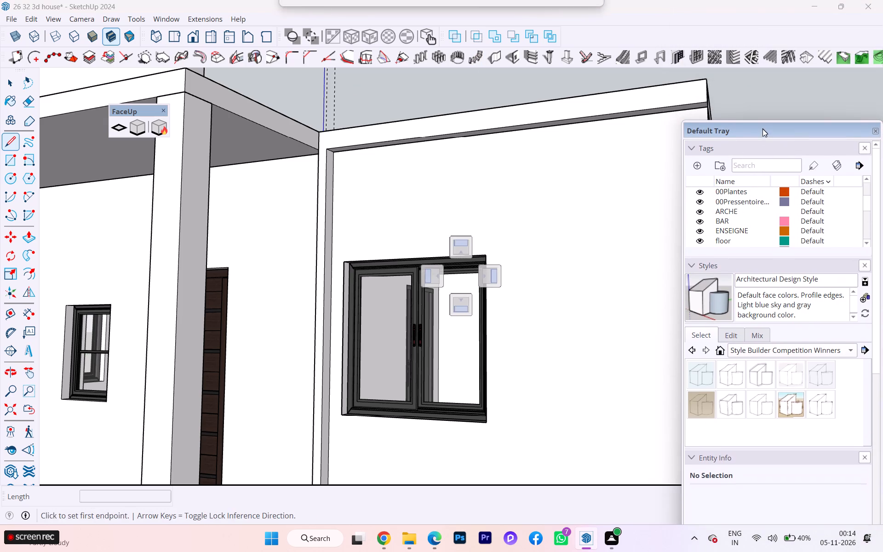
drag(763, 129, 763, 129)
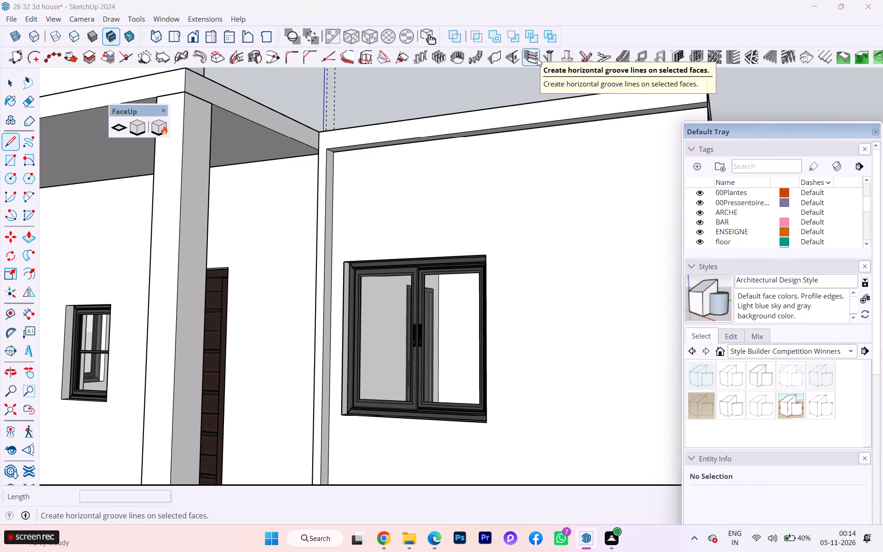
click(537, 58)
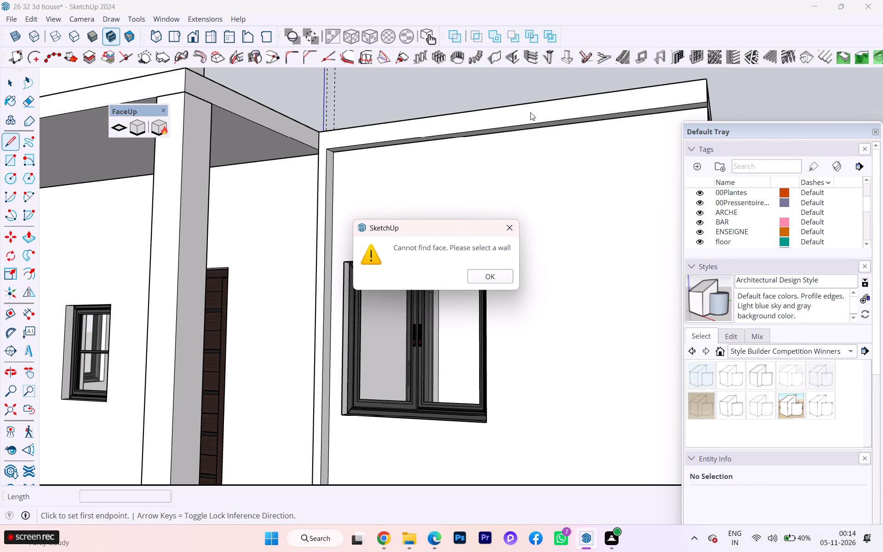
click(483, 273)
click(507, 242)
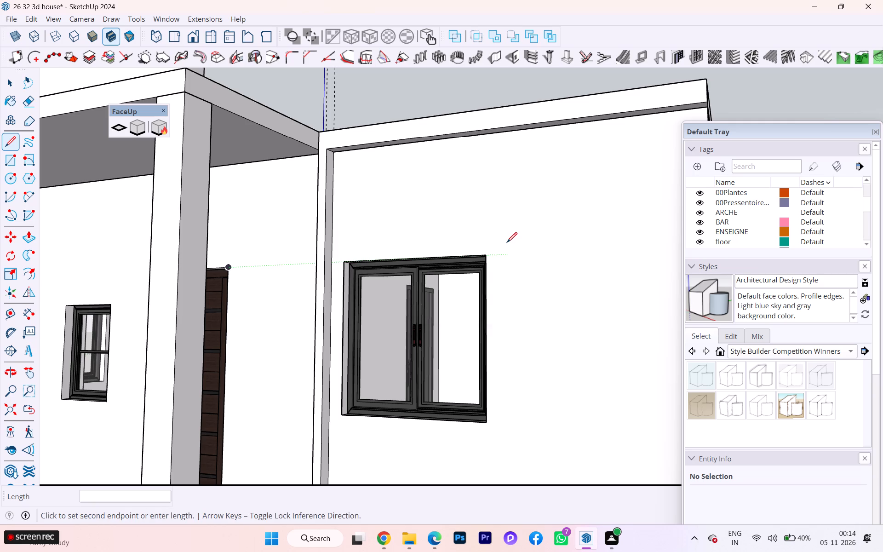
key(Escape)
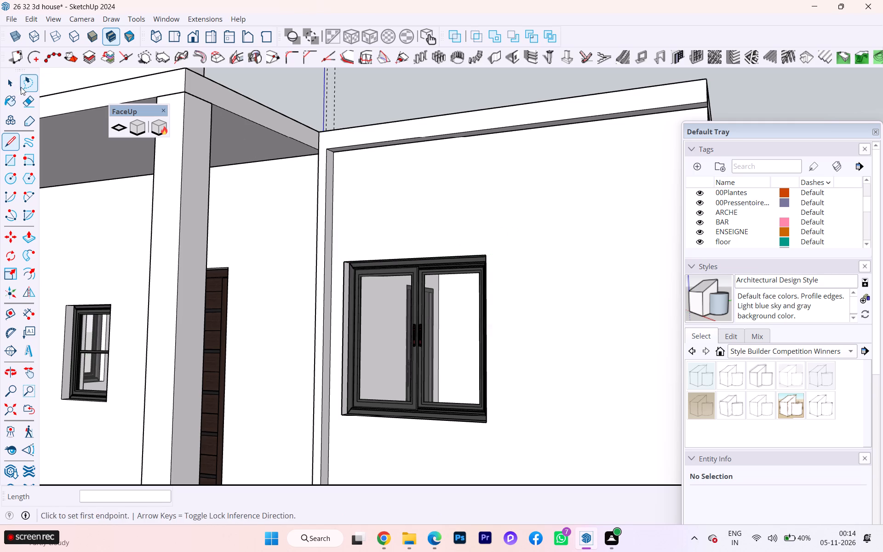
For the two-pane-window wall face, set the horizontal grooves to 4 external dimension, 2 internal dimension and 2 depth.
click(12, 83)
click(539, 213)
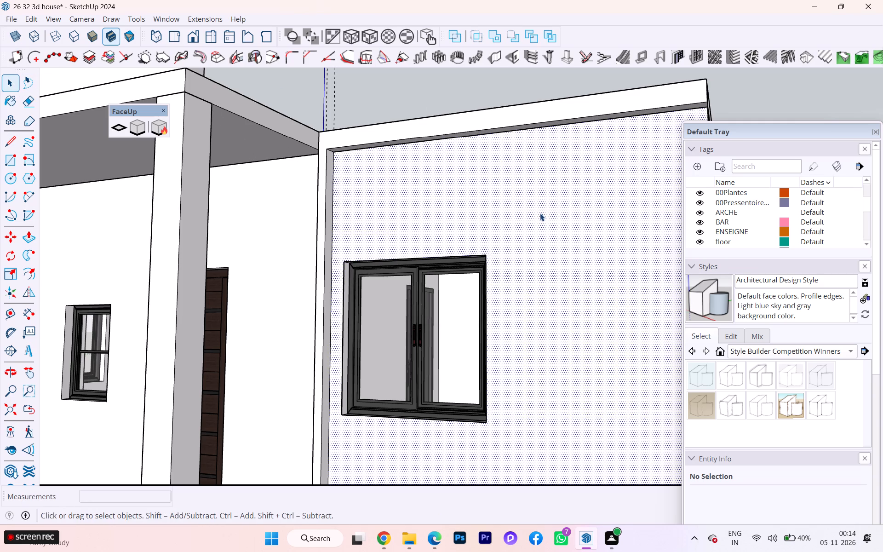
click(532, 59)
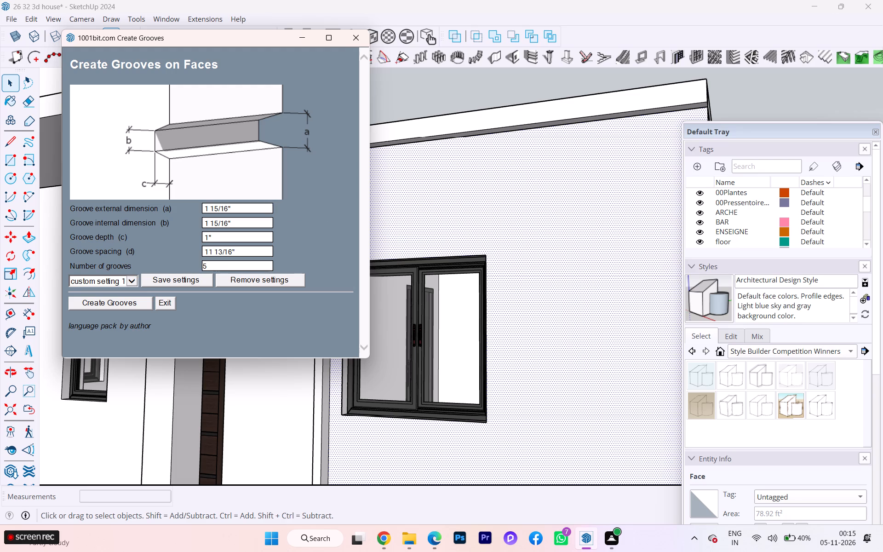
click(251, 208)
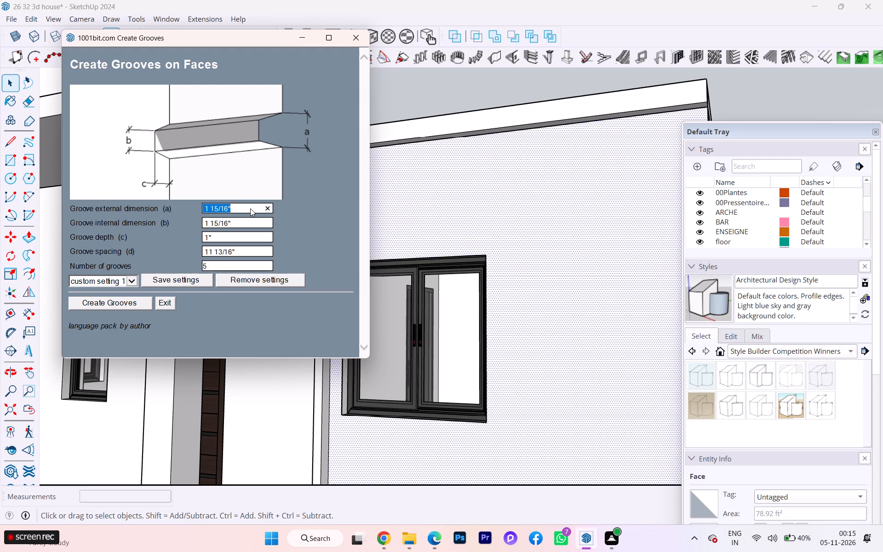
key(BackSpace)
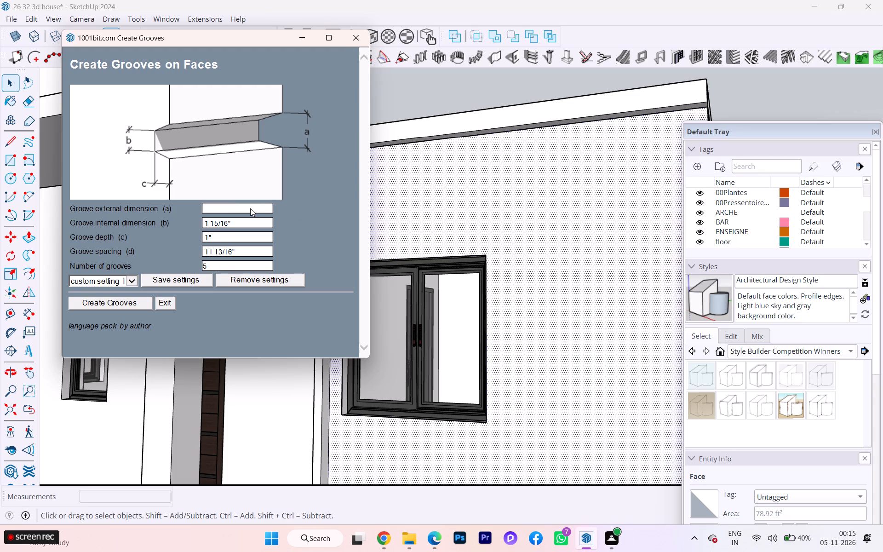
key(4)
click(237, 223)
key(2)
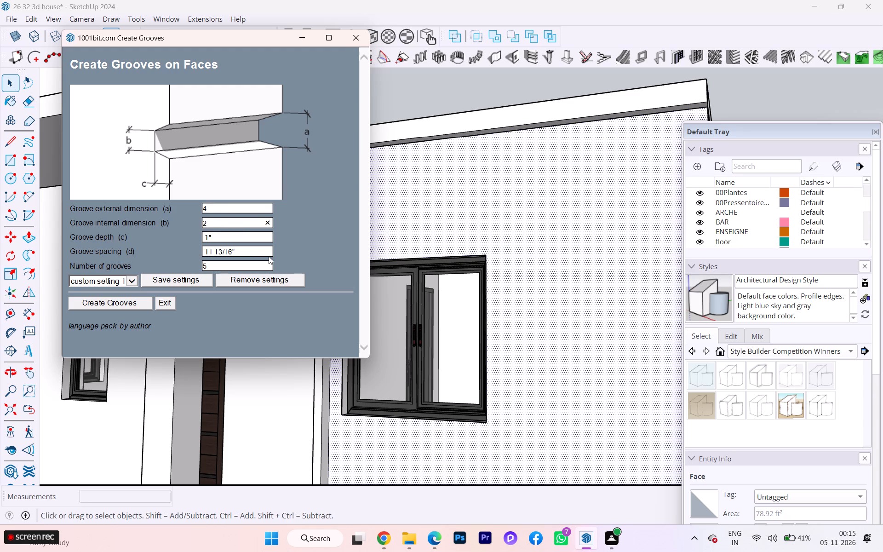
click(247, 233)
key(BackSpace)
key(2)
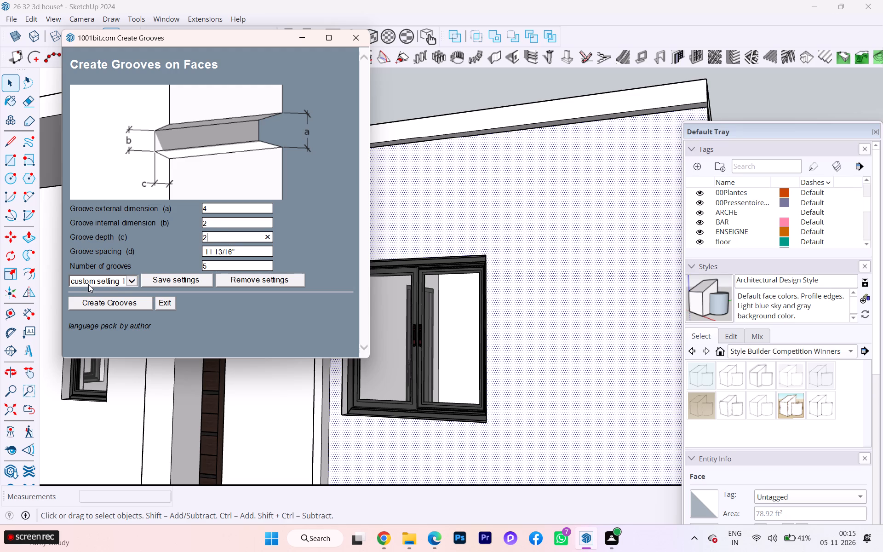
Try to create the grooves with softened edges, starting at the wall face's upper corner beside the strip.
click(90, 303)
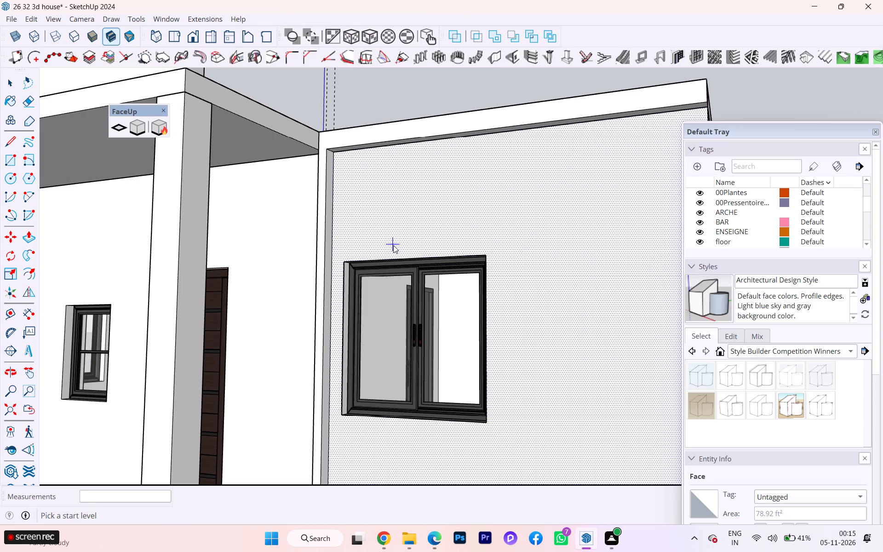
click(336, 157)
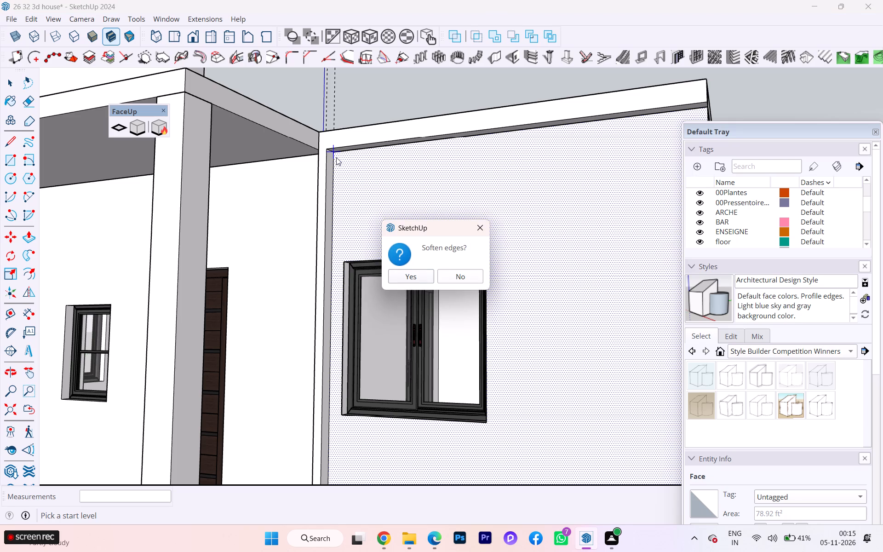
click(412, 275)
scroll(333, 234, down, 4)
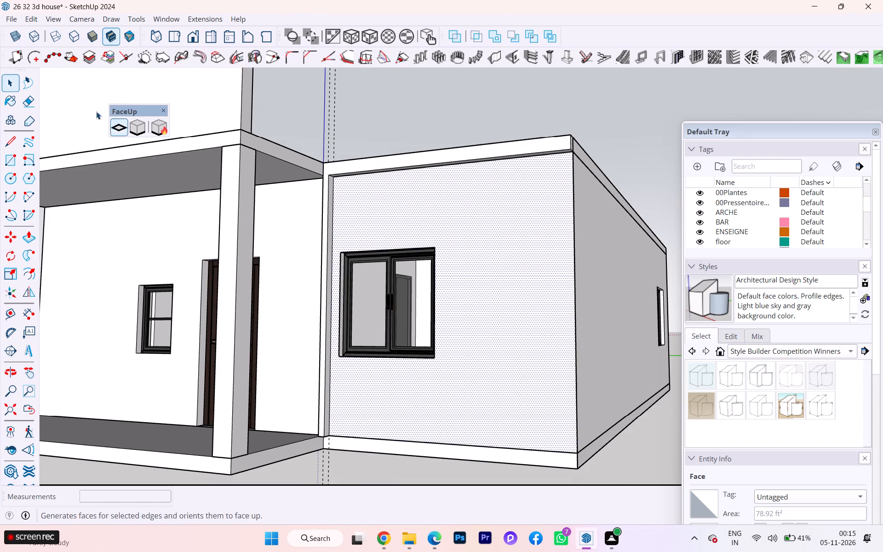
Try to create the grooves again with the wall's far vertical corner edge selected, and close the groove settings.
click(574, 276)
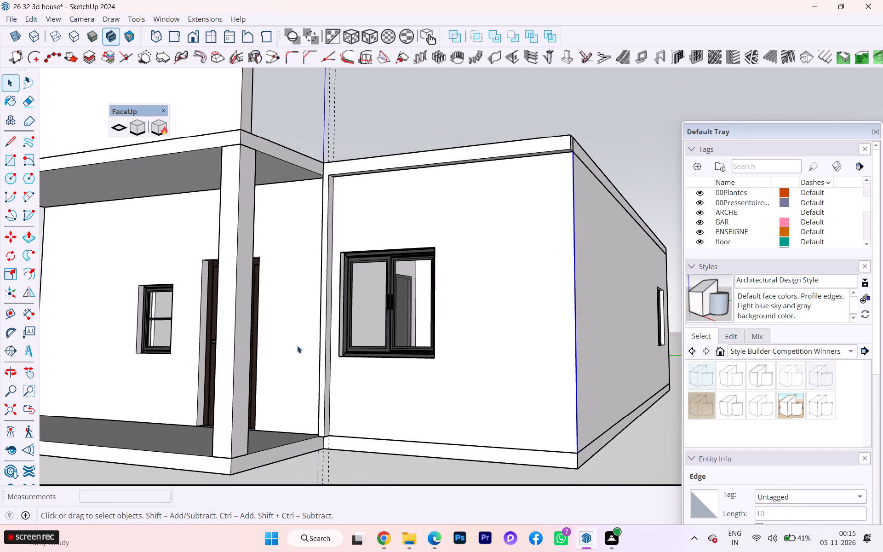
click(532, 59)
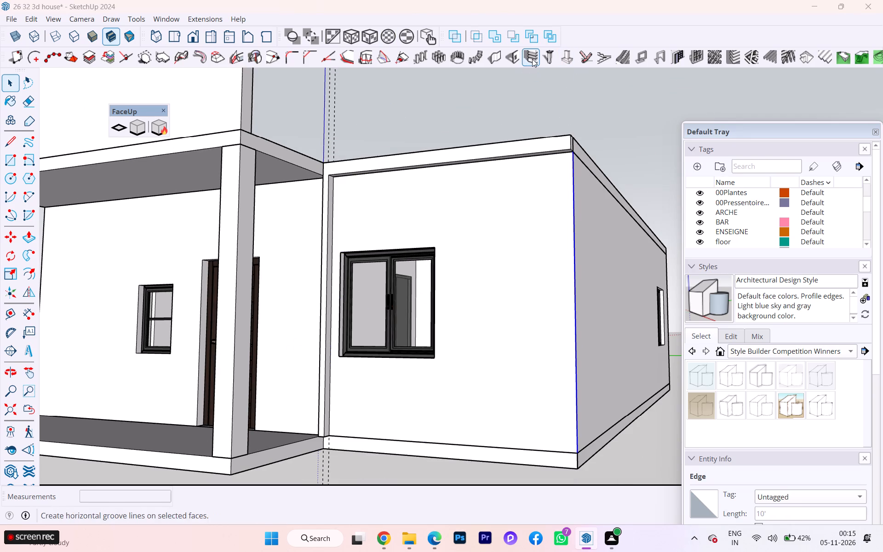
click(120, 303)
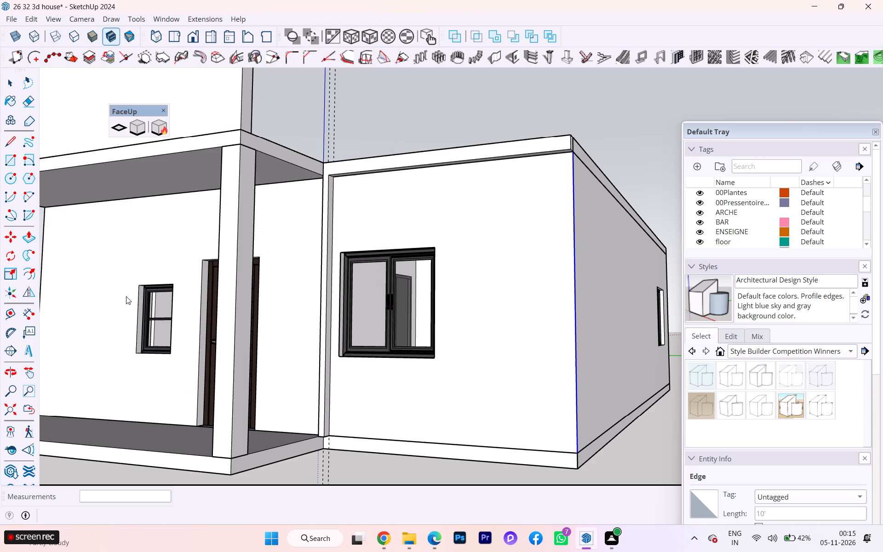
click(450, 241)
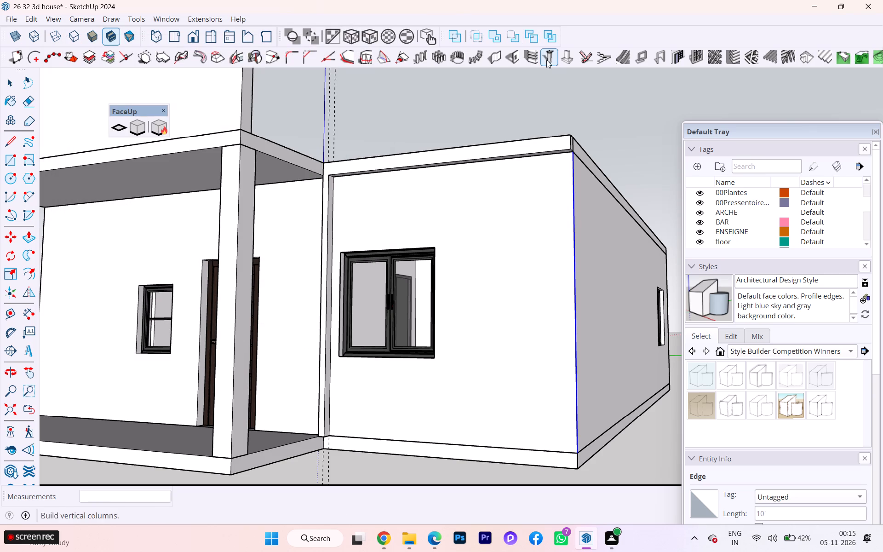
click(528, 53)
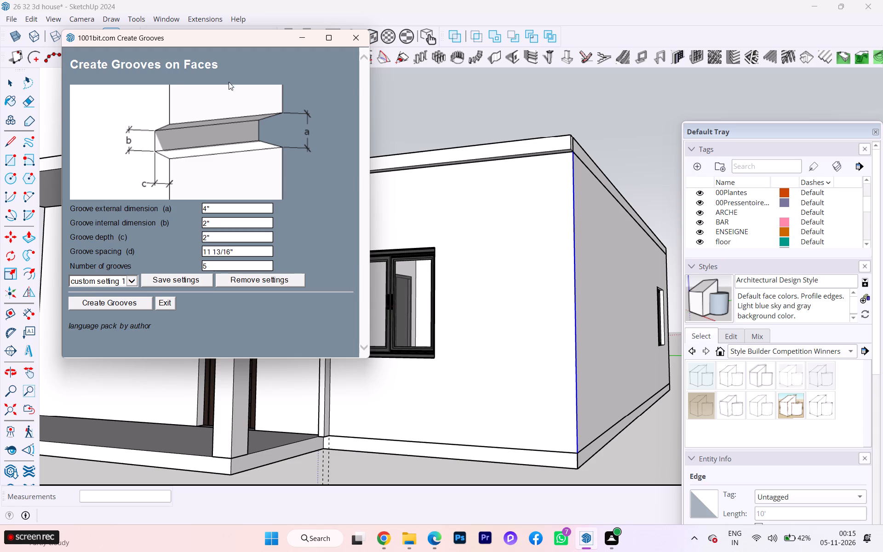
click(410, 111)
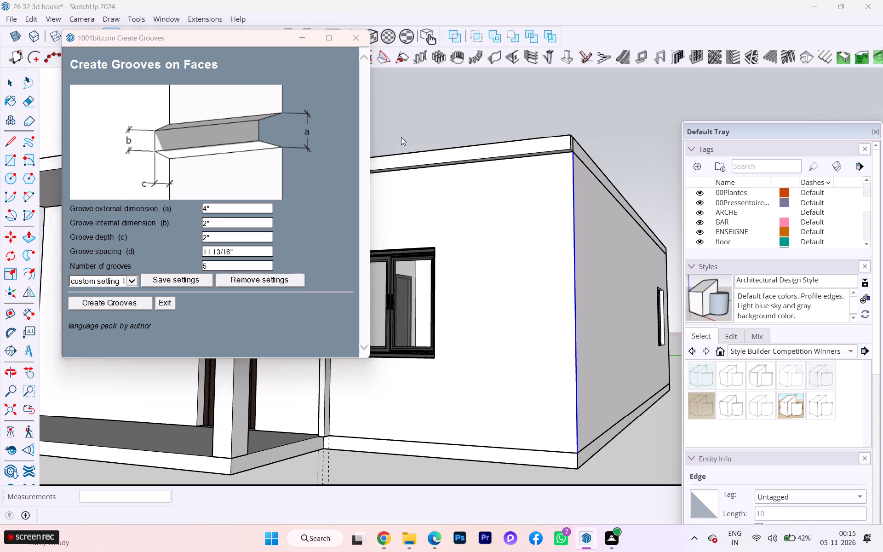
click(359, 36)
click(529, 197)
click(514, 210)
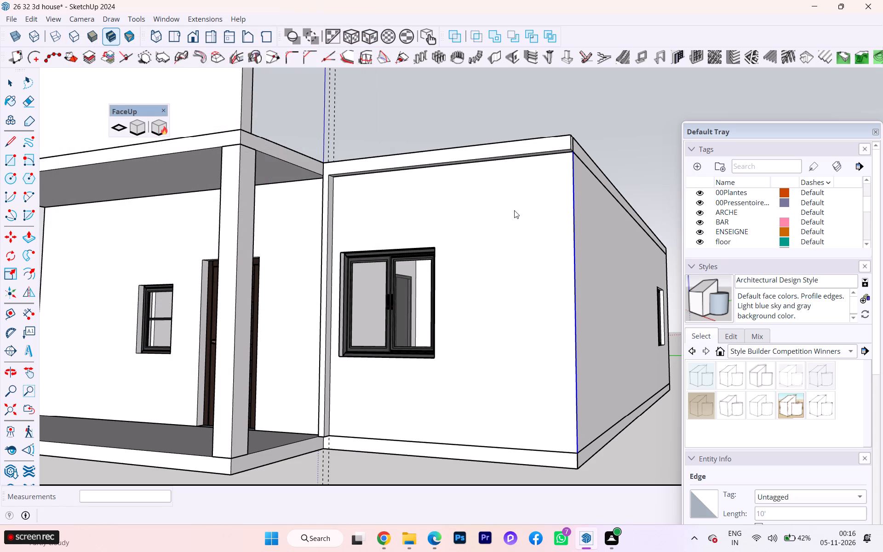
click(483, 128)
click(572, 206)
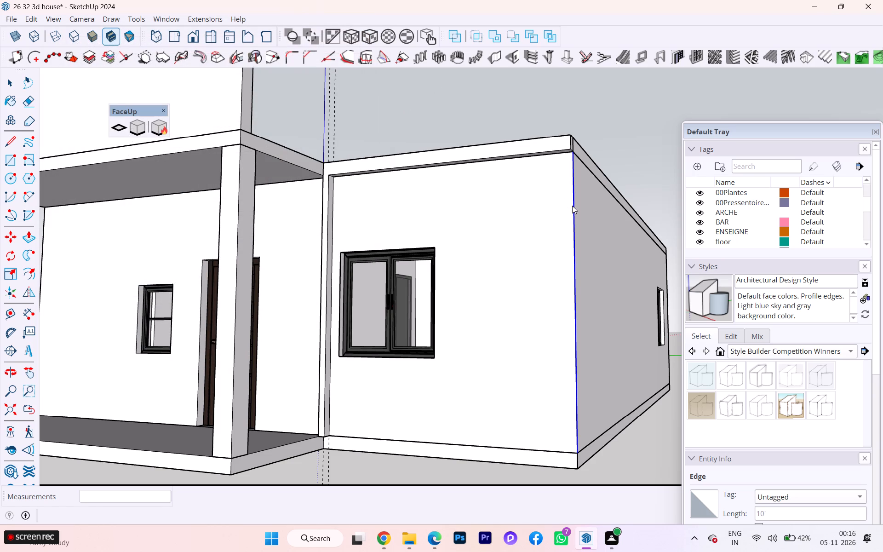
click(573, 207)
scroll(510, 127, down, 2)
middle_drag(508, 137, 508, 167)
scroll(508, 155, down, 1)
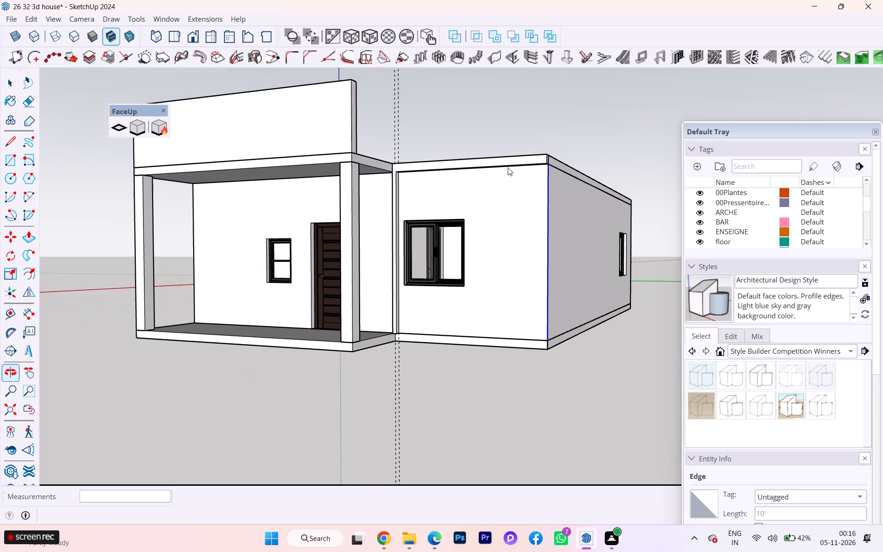
Clear the selection of the wall's far vertical corner edge.
click(575, 188)
click(580, 188)
click(433, 399)
scroll(224, 264, down, 2)
scroll(222, 262, up, 1)
scroll(219, 259, down, 1)
double_click(413, 383)
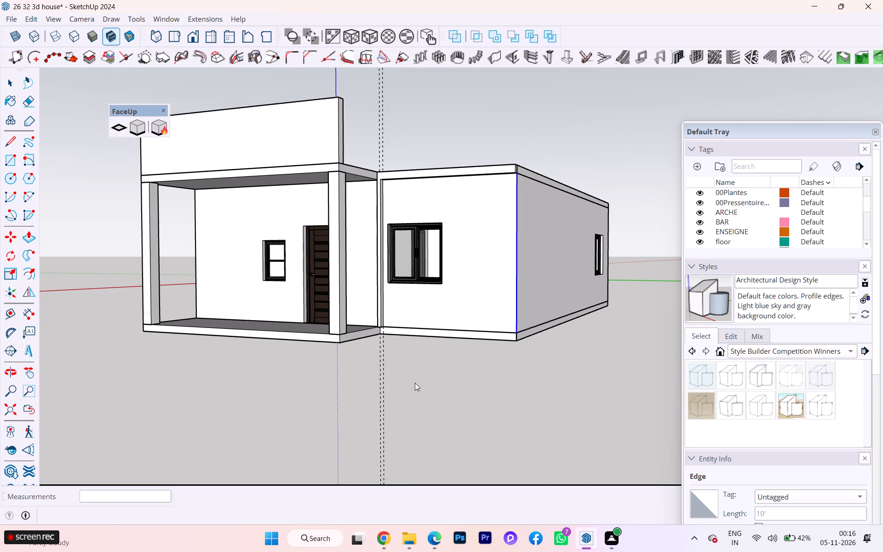
right_click(499, 349)
triple_click(462, 372)
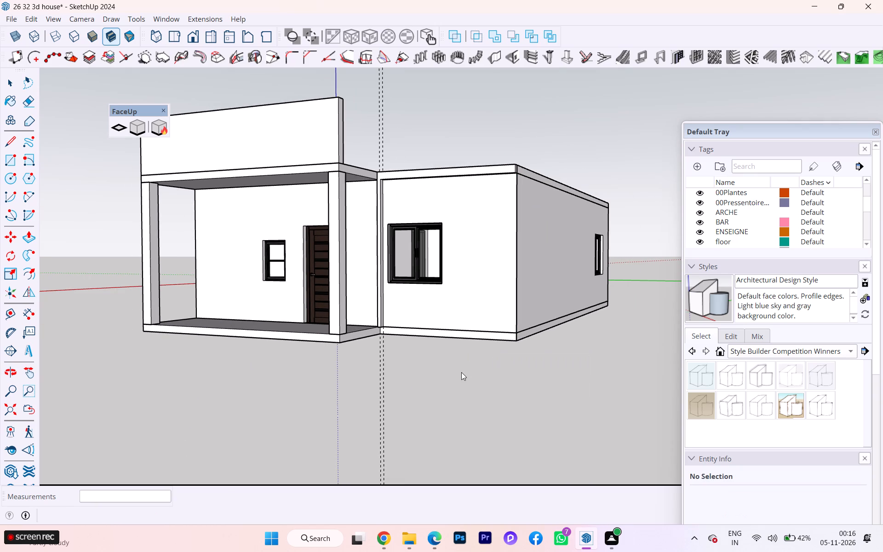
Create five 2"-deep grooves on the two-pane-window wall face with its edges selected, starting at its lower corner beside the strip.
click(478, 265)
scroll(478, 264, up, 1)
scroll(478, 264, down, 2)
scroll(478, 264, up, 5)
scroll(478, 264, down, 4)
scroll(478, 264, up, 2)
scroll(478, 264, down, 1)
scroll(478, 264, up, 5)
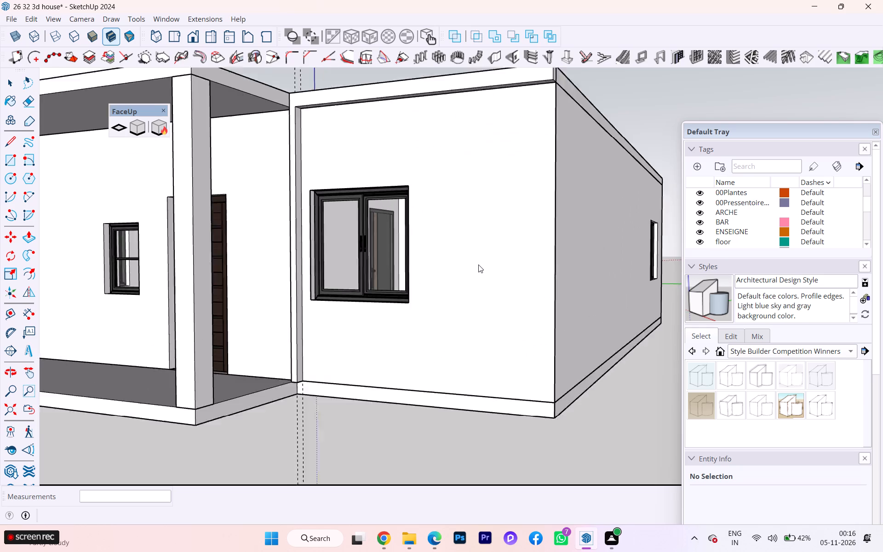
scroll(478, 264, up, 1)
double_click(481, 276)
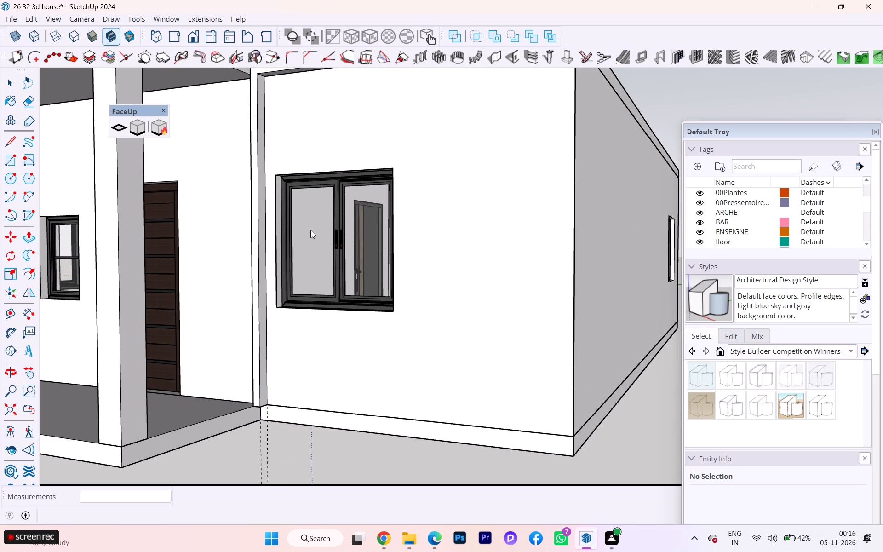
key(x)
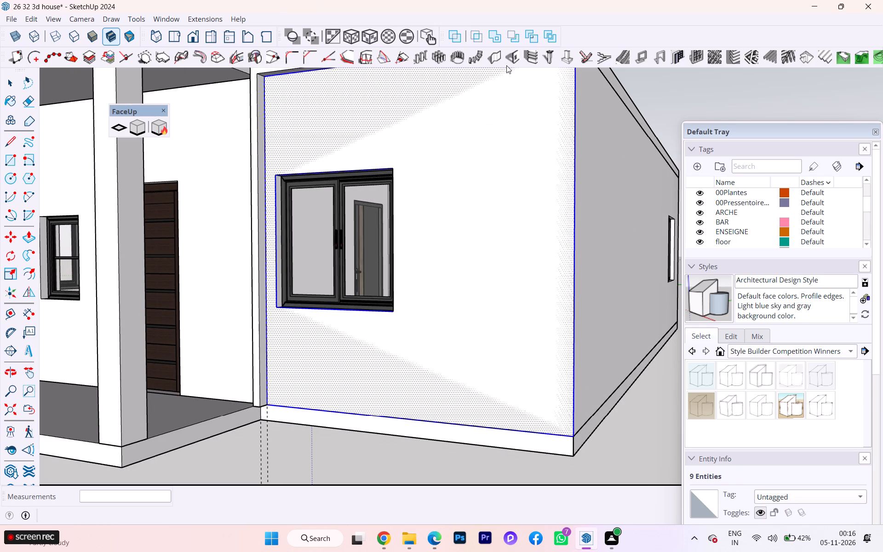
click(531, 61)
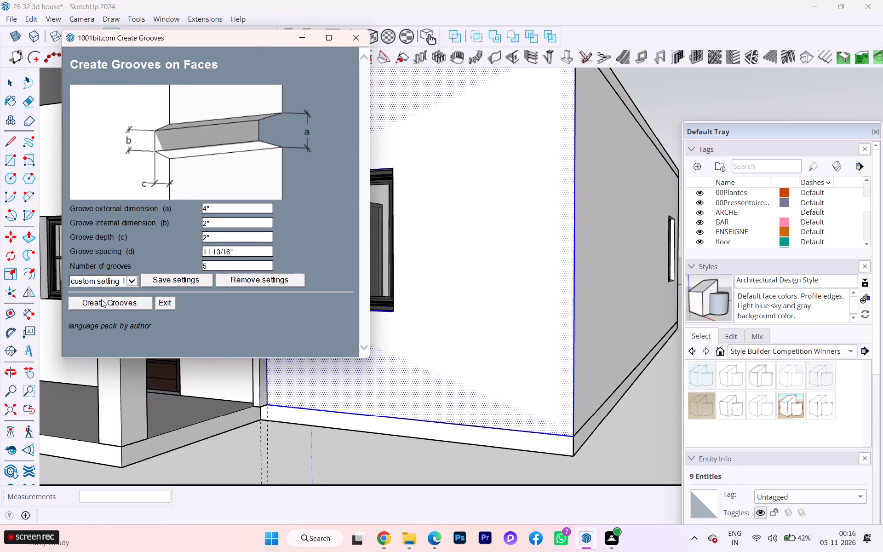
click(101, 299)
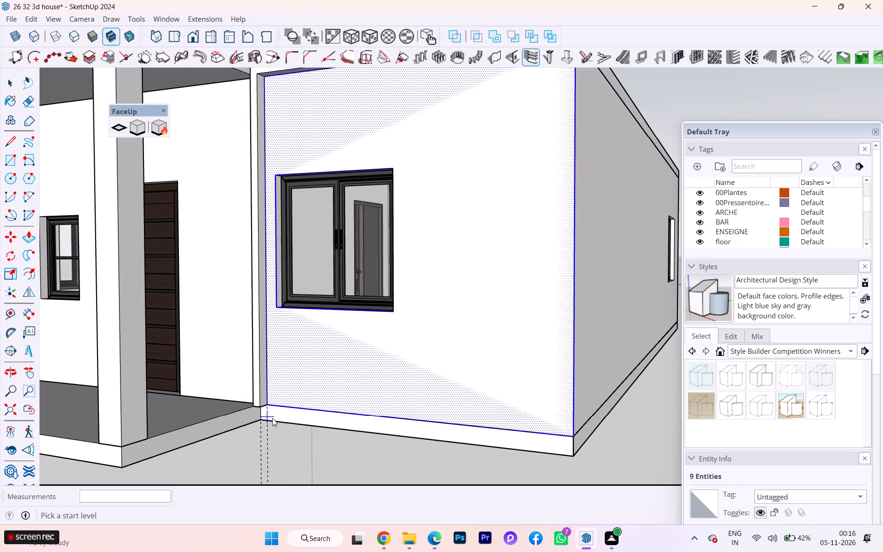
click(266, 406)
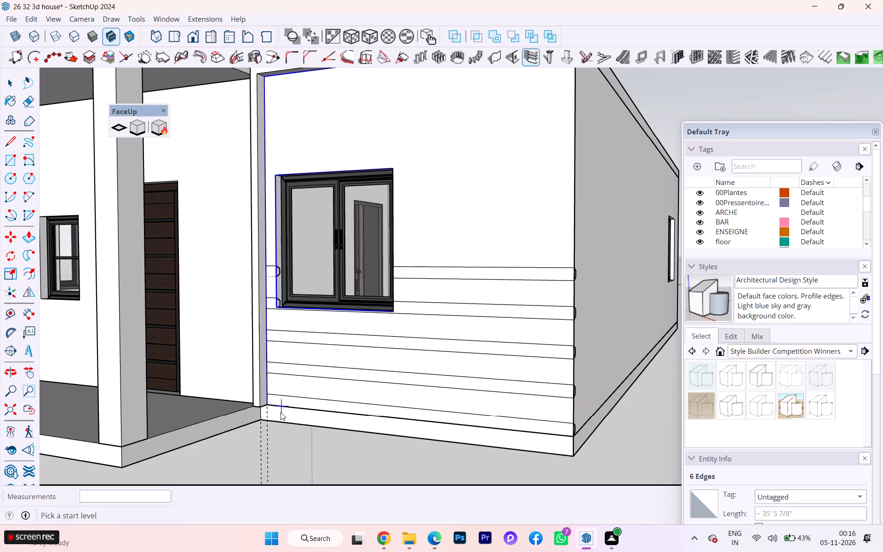
Examine the groove profiles at the wall's outer vertical corner from both sides.
scroll(521, 304, up, 3)
scroll(577, 313, down, 1)
scroll(578, 313, up, 1)
scroll(584, 313, down, 1)
middle_drag(584, 312, 413, 339)
scroll(413, 339, up, 11)
scroll(491, 332, up, 1)
scroll(491, 332, down, 6)
scroll(491, 332, up, 5)
scroll(491, 332, down, 3)
scroll(491, 332, up, 1)
scroll(491, 332, down, 1)
scroll(491, 333, up, 2)
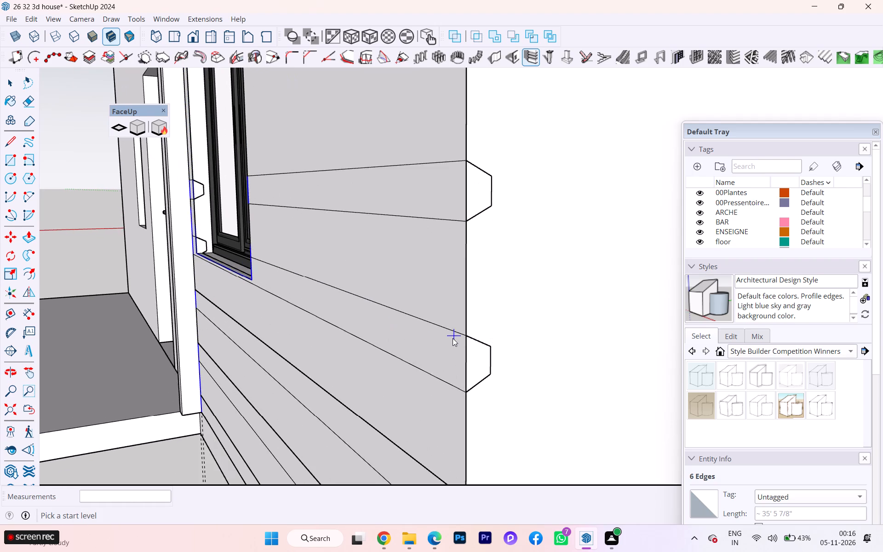
scroll(452, 339, up, 1)
scroll(452, 339, down, 1)
scroll(452, 339, up, 6)
scroll(443, 342, down, 3)
scroll(439, 346, up, 3)
scroll(439, 347, down, 1)
middle_drag(442, 347, 595, 347)
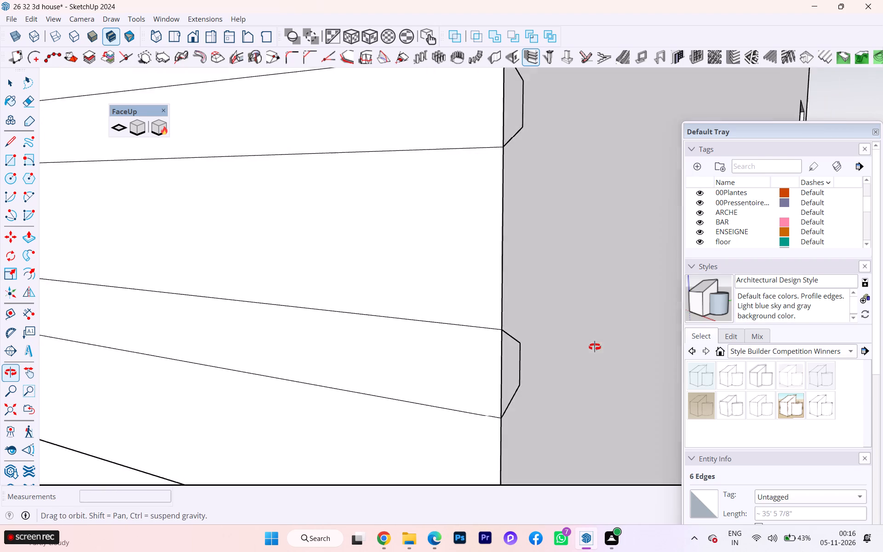
middle_drag(595, 347, 602, 347)
scroll(583, 319, down, 1)
scroll(582, 319, up, 1)
scroll(581, 319, down, 9)
middle_drag(578, 320, 389, 344)
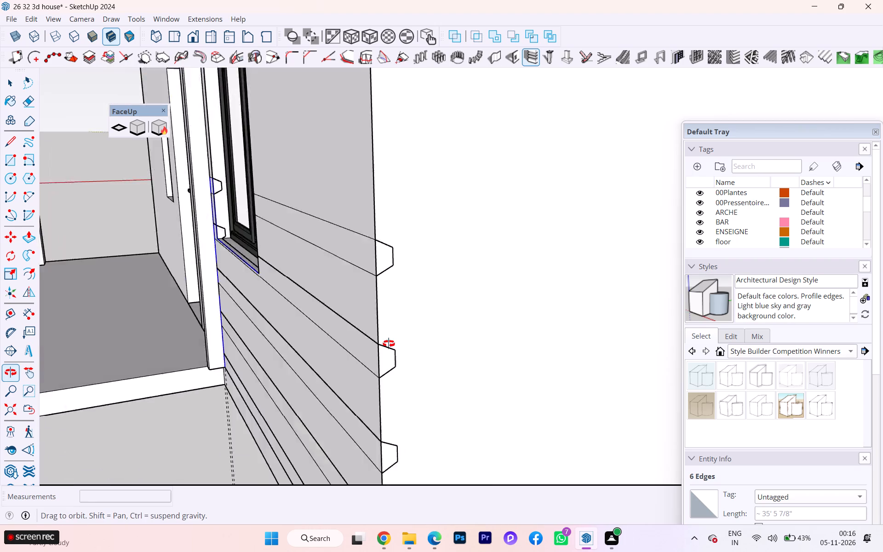
middle_drag(389, 344, 421, 339)
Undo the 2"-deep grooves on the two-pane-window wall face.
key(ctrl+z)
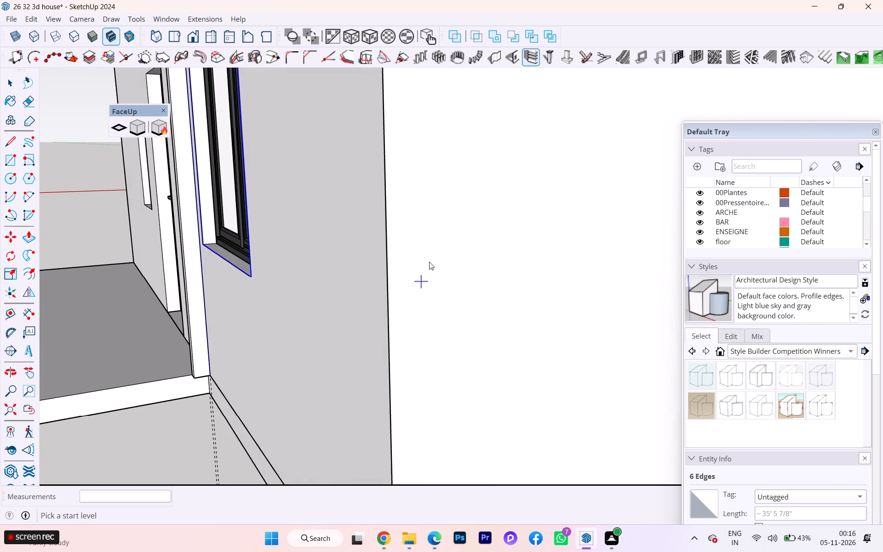
Set the groove depth to 1" and the number of grooves to 20, and accept the groove settings.
click(529, 58)
scroll(341, 175, down, 2)
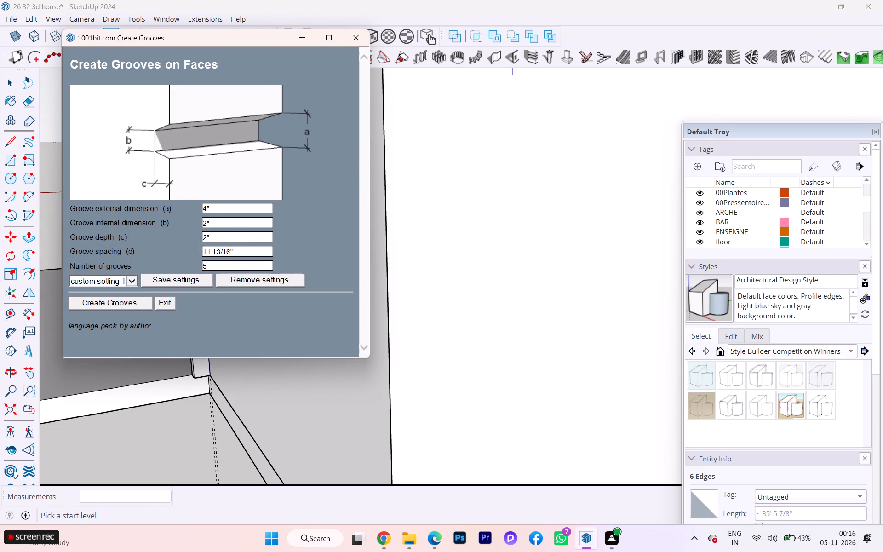
drag(209, 245, 187, 243)
click(210, 239)
key(1)
key(shift+quotedbl)
click(222, 266)
key(BackSpace)
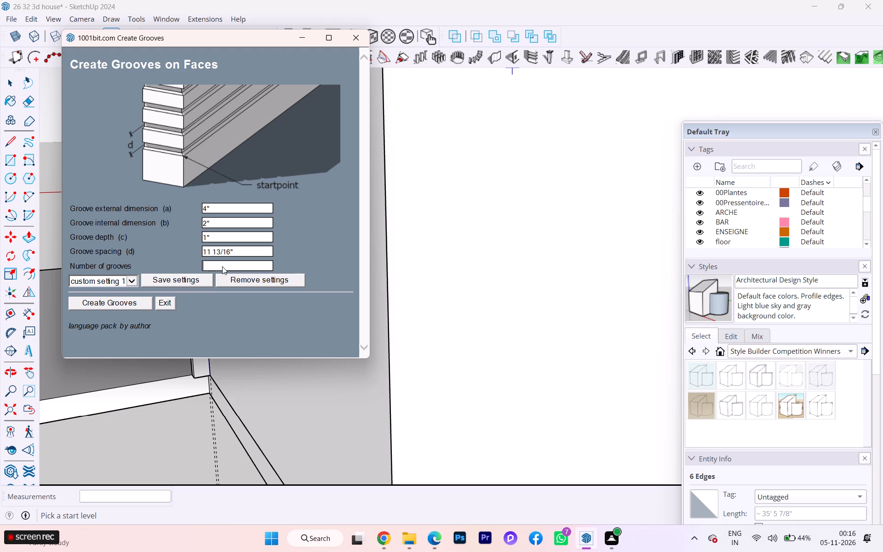
text(20)
click(129, 298)
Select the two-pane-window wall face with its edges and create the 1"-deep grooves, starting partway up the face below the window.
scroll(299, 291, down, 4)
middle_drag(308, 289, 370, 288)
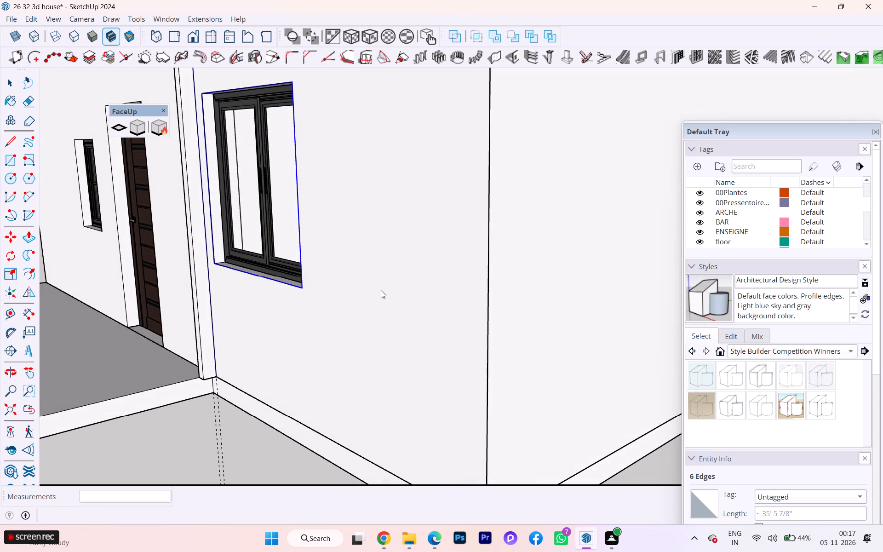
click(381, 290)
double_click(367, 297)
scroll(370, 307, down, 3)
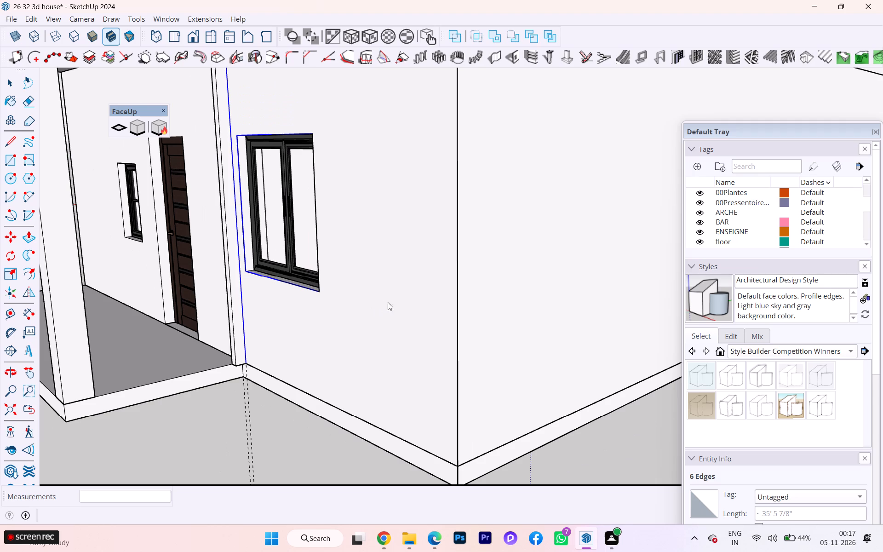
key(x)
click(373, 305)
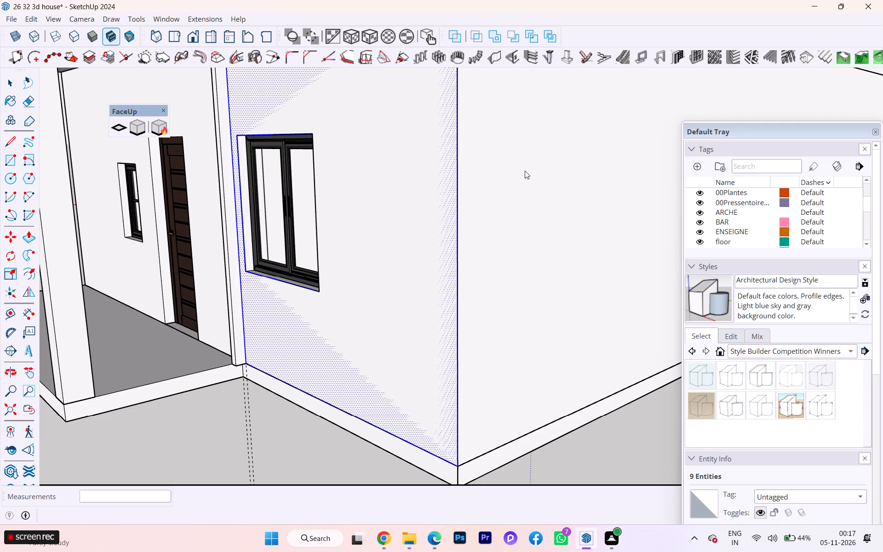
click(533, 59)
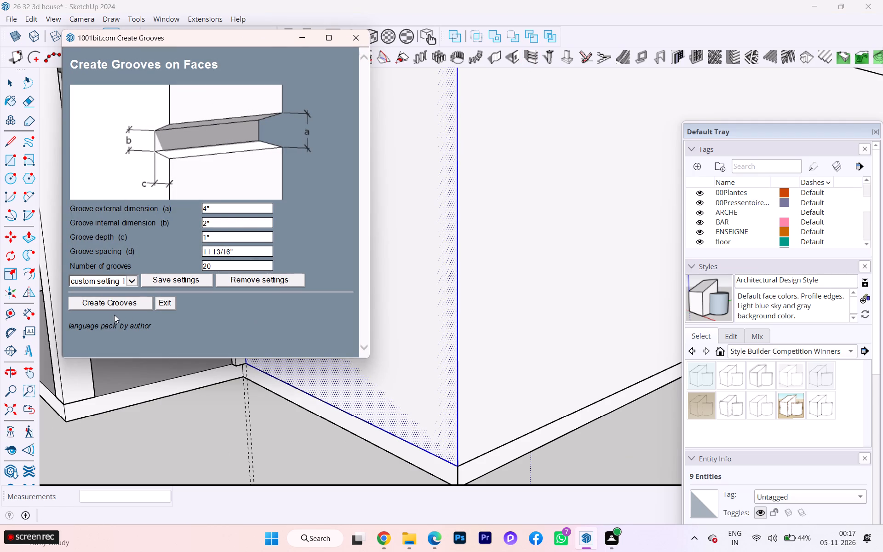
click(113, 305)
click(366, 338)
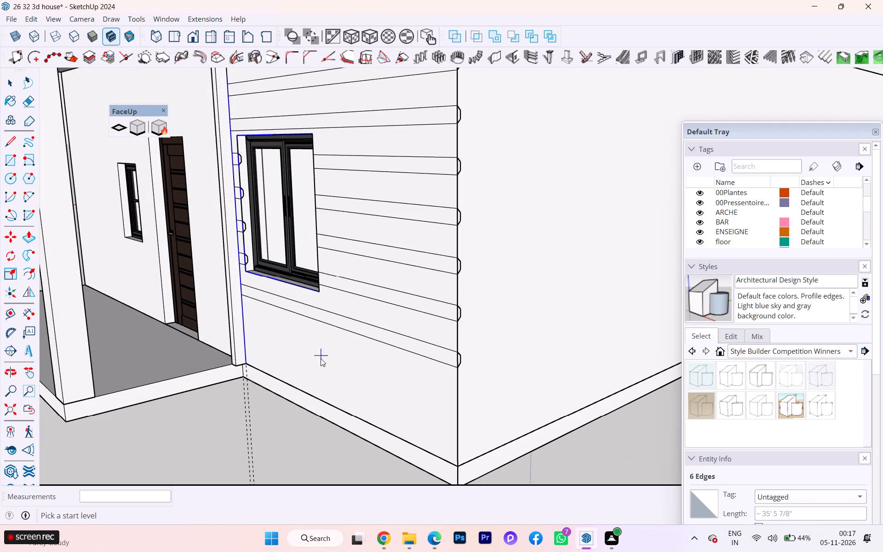
Examine the 1"-deep grooves across the wall face and at its outer corner.
scroll(319, 362, down, 1)
scroll(319, 362, up, 2)
middle_drag(321, 364, 405, 362)
scroll(361, 374, down, 8)
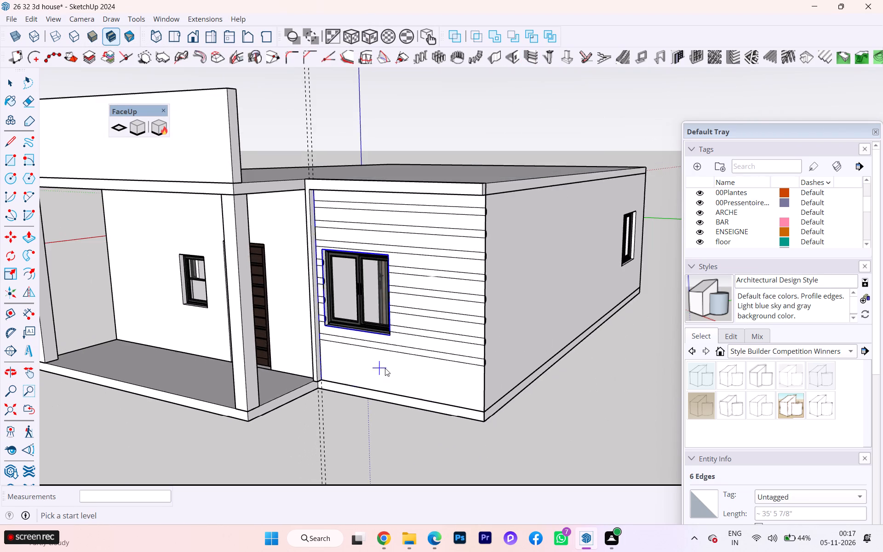
scroll(385, 368, down, 1)
middle_drag(354, 373, 321, 382)
scroll(479, 341, up, 1)
scroll(479, 341, down, 1)
scroll(479, 341, up, 1)
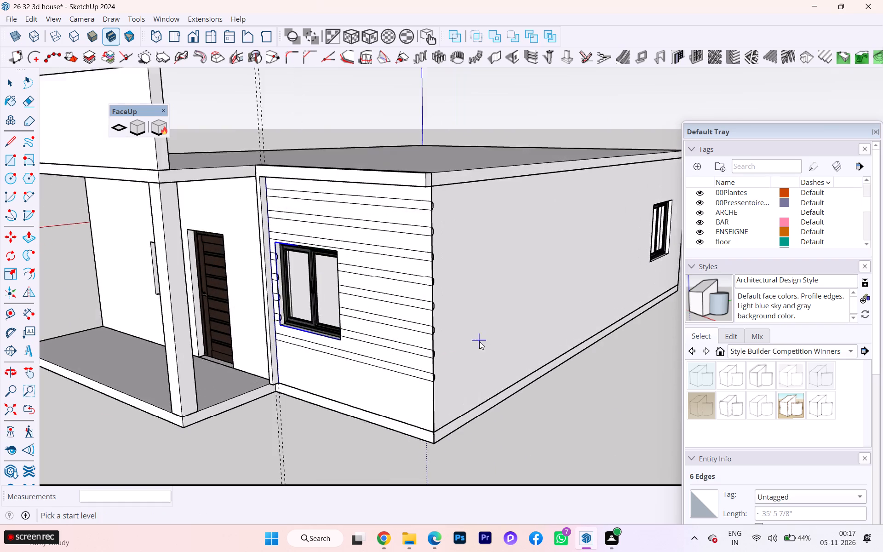
scroll(479, 341, up, 2)
scroll(386, 362, up, 4)
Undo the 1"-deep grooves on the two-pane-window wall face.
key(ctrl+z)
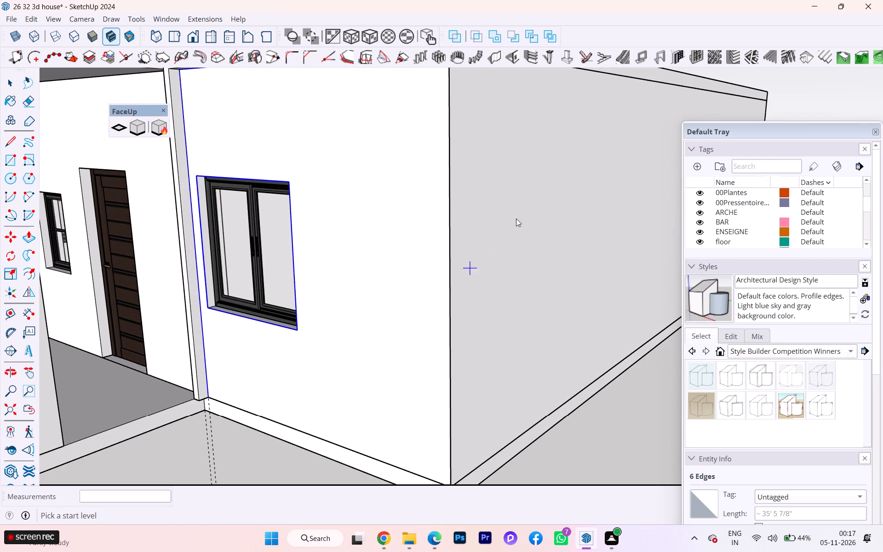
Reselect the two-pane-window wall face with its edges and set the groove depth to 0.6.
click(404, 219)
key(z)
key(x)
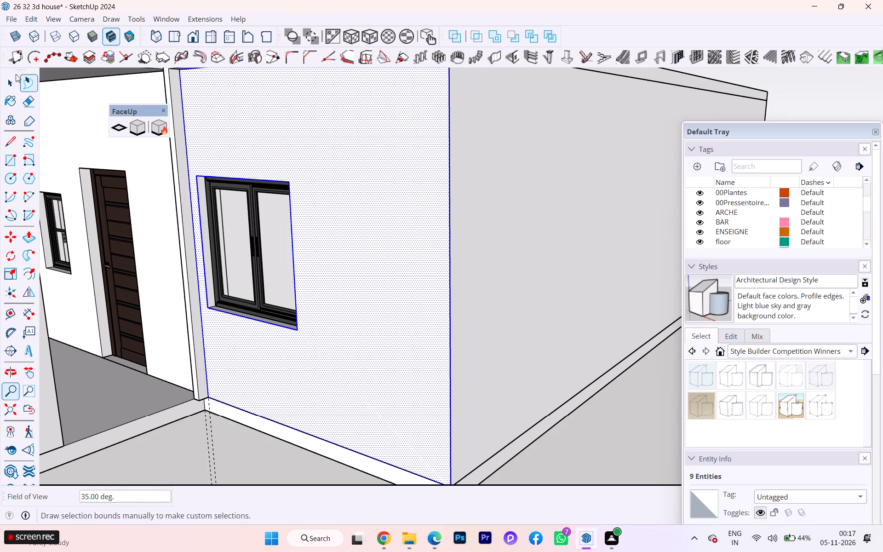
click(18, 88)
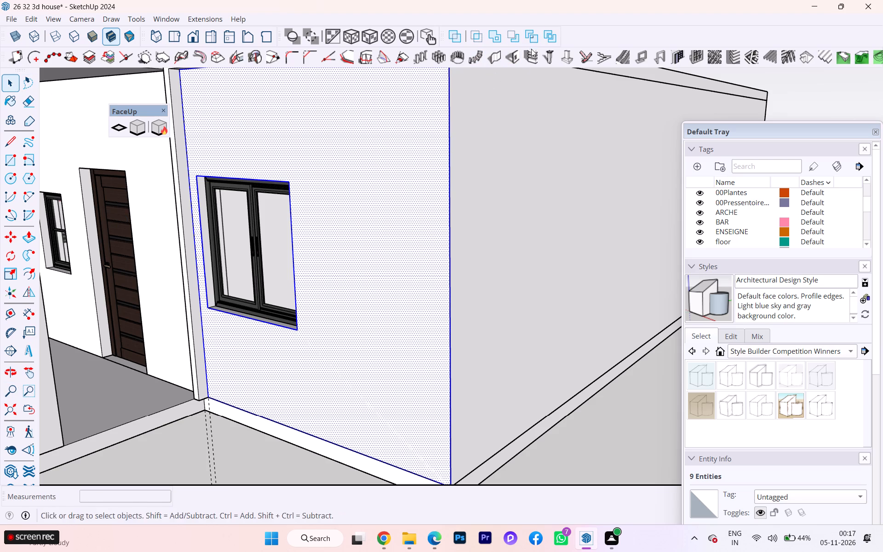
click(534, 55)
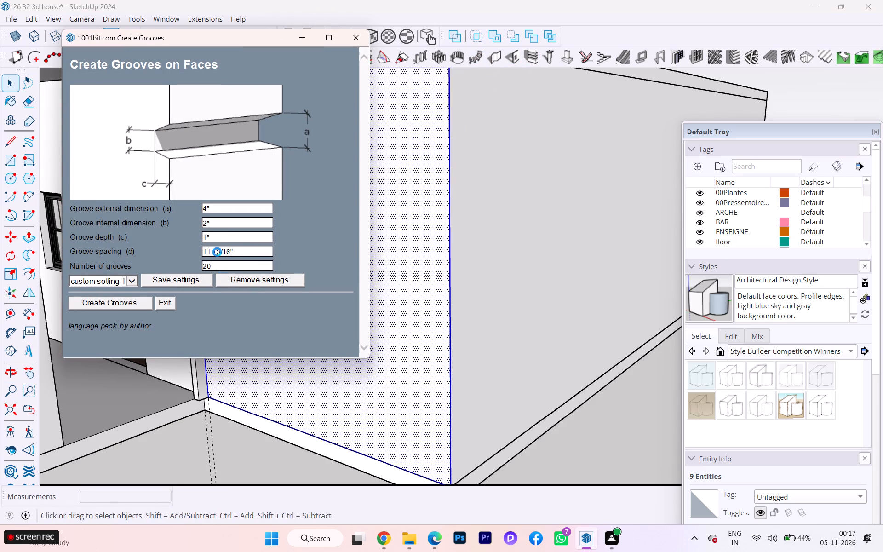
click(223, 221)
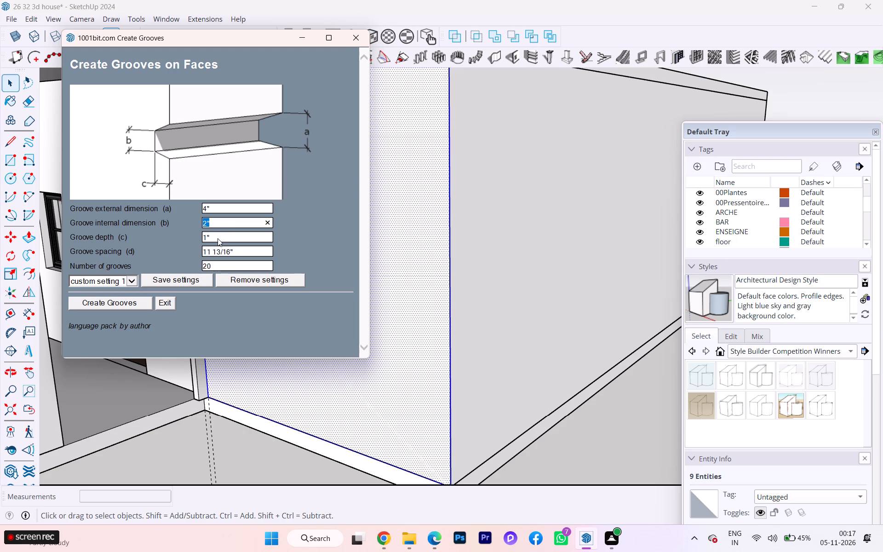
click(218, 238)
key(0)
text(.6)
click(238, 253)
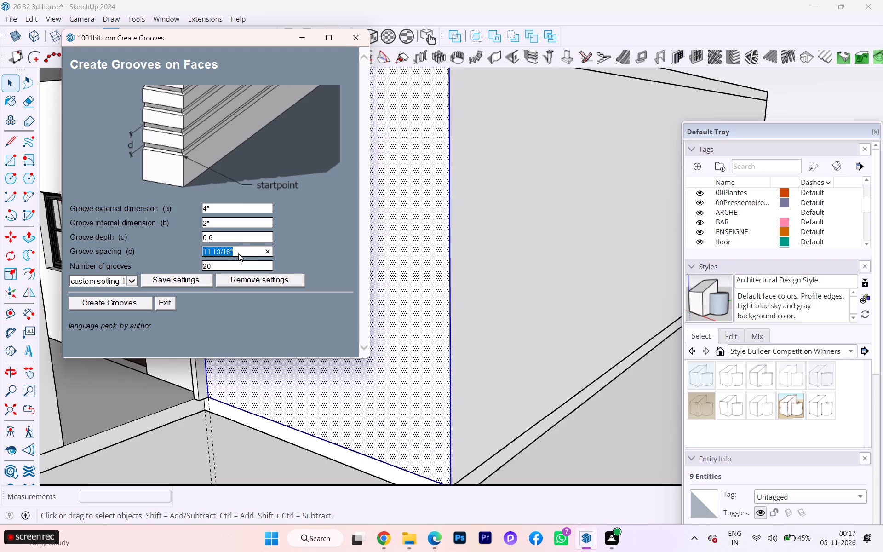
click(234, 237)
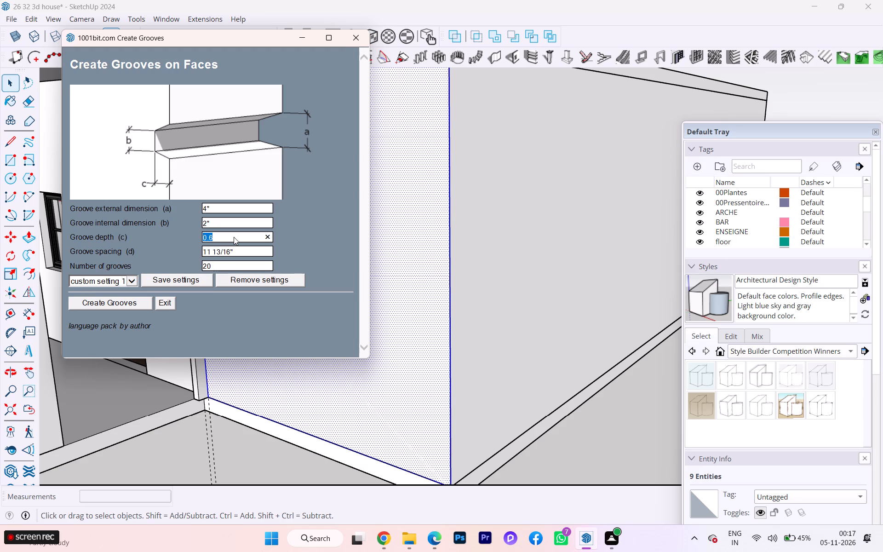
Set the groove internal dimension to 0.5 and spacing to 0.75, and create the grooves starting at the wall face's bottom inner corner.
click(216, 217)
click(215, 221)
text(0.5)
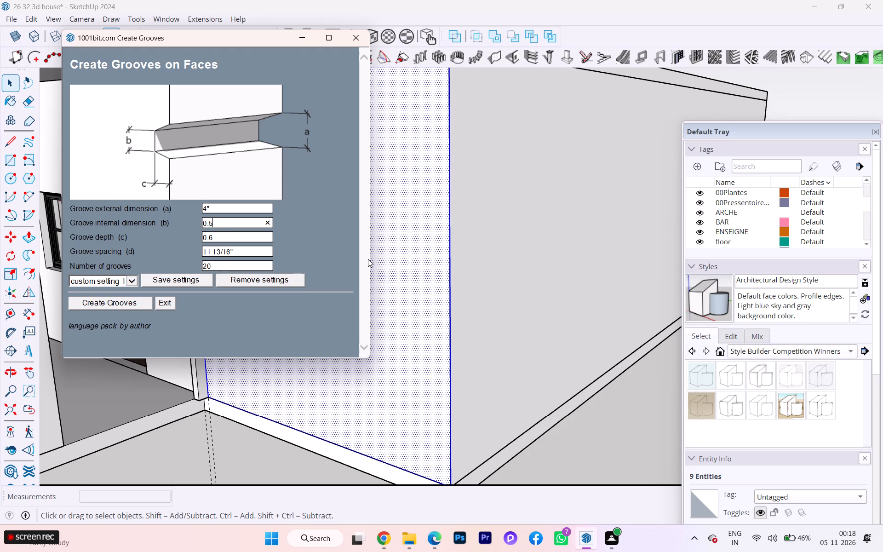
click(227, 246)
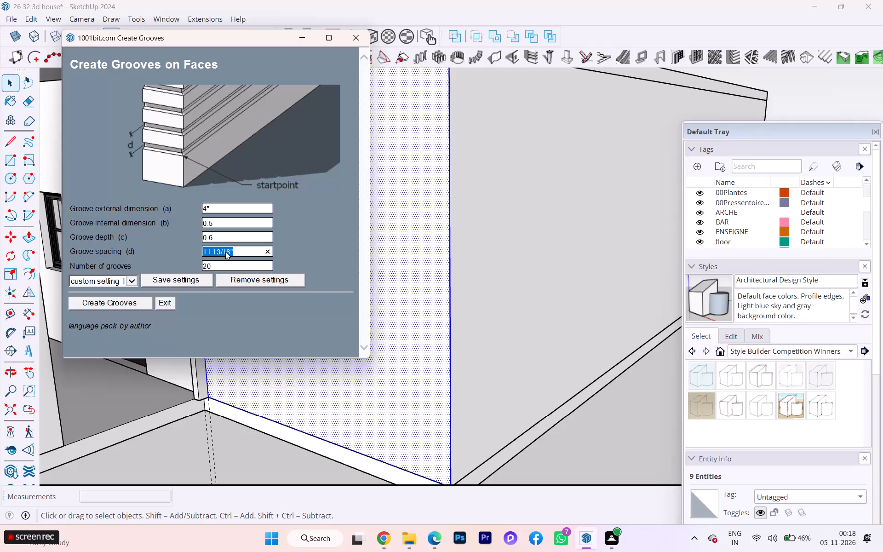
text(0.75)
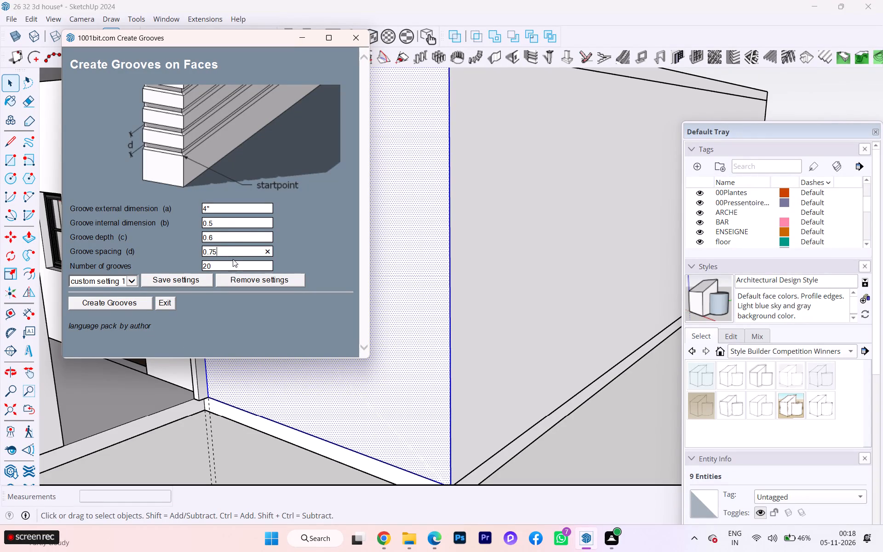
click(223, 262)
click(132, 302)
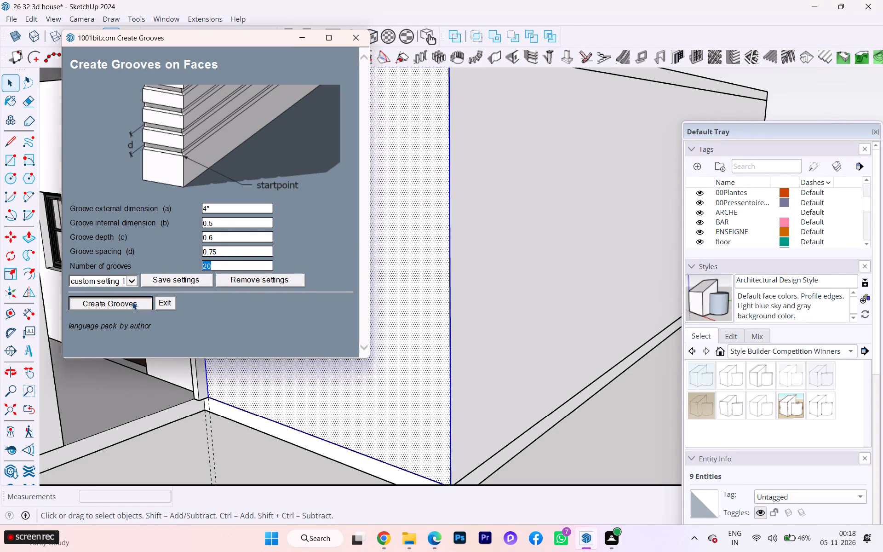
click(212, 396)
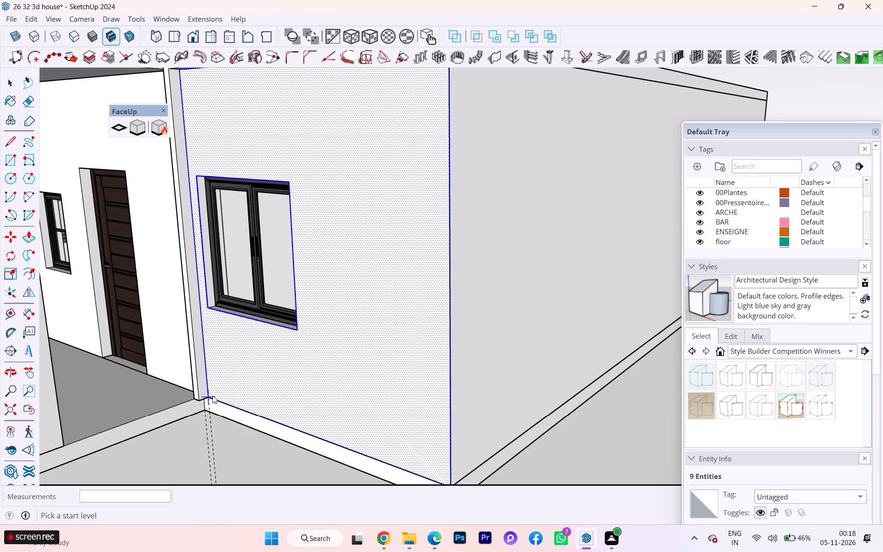
Examine the 0.75-spaced grooves along the wall's base and at its outer corner.
scroll(333, 392, up, 1)
scroll(335, 392, down, 3)
scroll(342, 391, up, 2)
scroll(422, 420, up, 1)
scroll(422, 423, down, 1)
scroll(422, 423, up, 2)
scroll(427, 437, down, 1)
scroll(428, 439, up, 4)
scroll(481, 459, down, 2)
scroll(501, 465, up, 5)
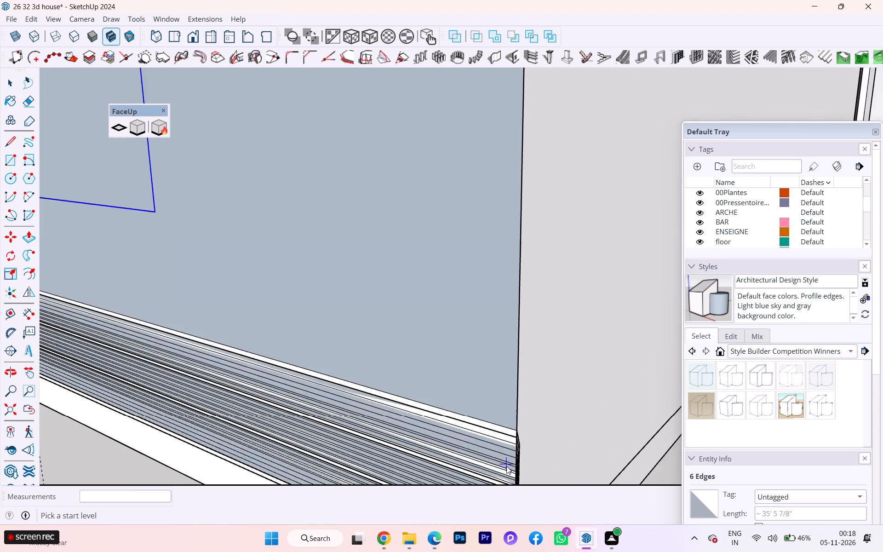
scroll(521, 455, down, 1)
scroll(522, 455, up, 2)
scroll(522, 454, down, 2)
scroll(522, 454, up, 8)
scroll(531, 453, down, 1)
scroll(531, 453, up, 4)
scroll(531, 452, down, 1)
scroll(531, 452, up, 7)
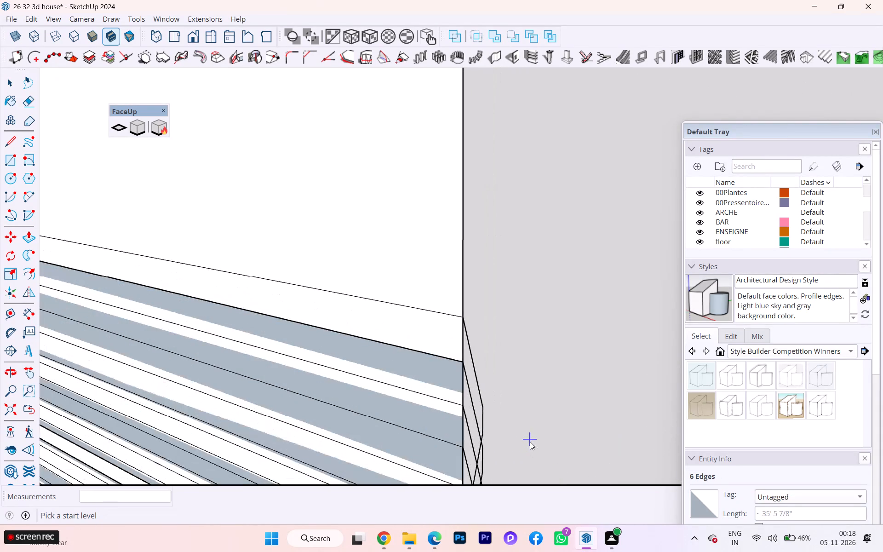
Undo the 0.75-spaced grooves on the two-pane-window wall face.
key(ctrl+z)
Reselect the wall face and accept groove settings with spacing 1, depth 1 and internal dimension 2.
scroll(424, 404, down, 1)
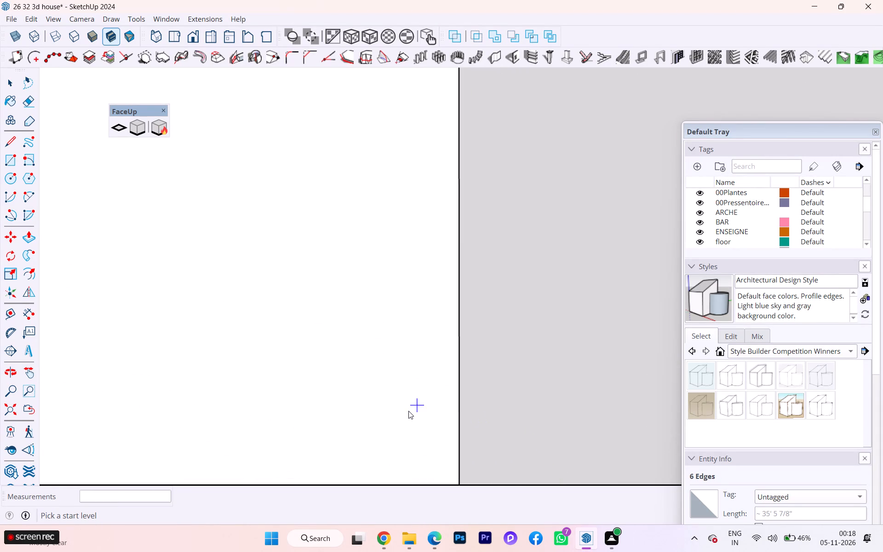
scroll(408, 411, down, 5)
key(x)
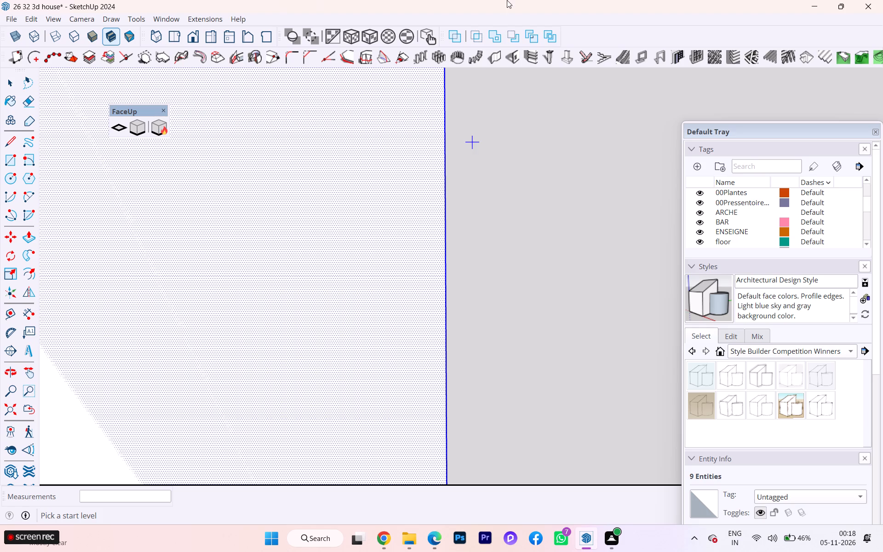
click(538, 59)
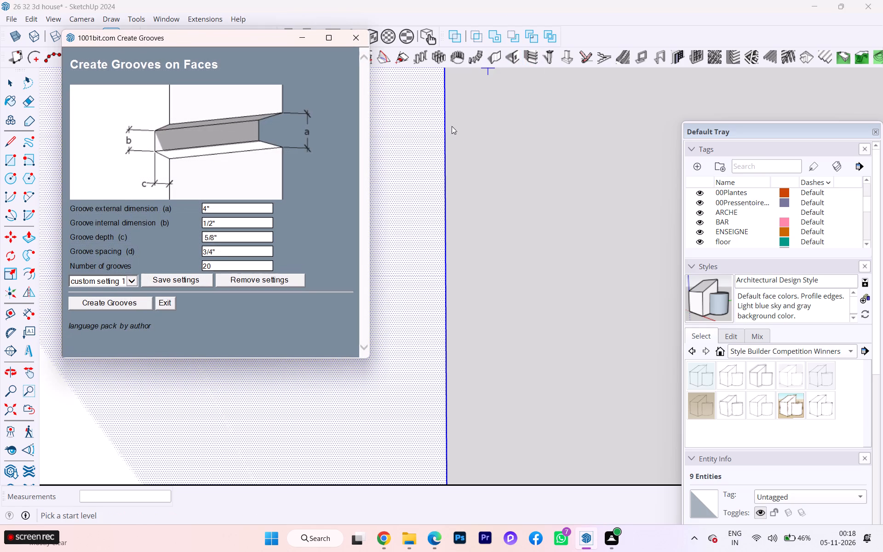
click(226, 253)
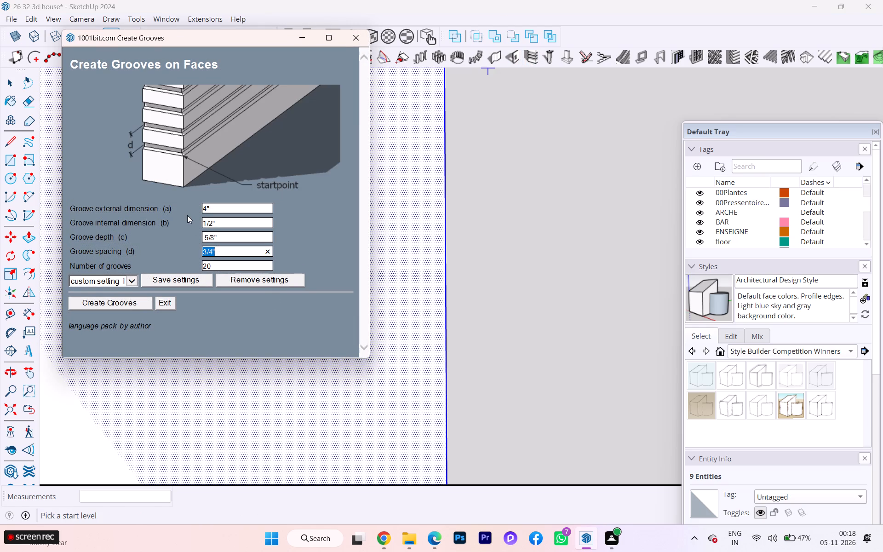
key(1)
click(218, 236)
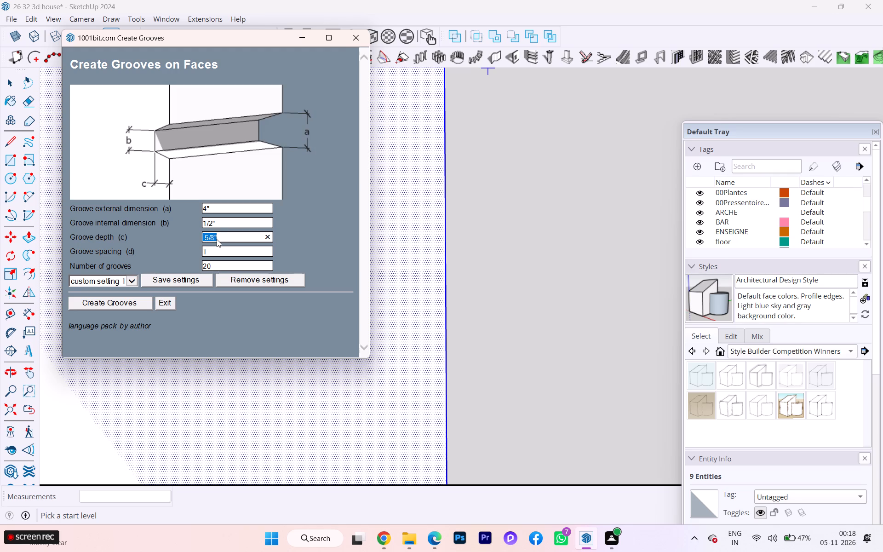
key(1)
click(235, 220)
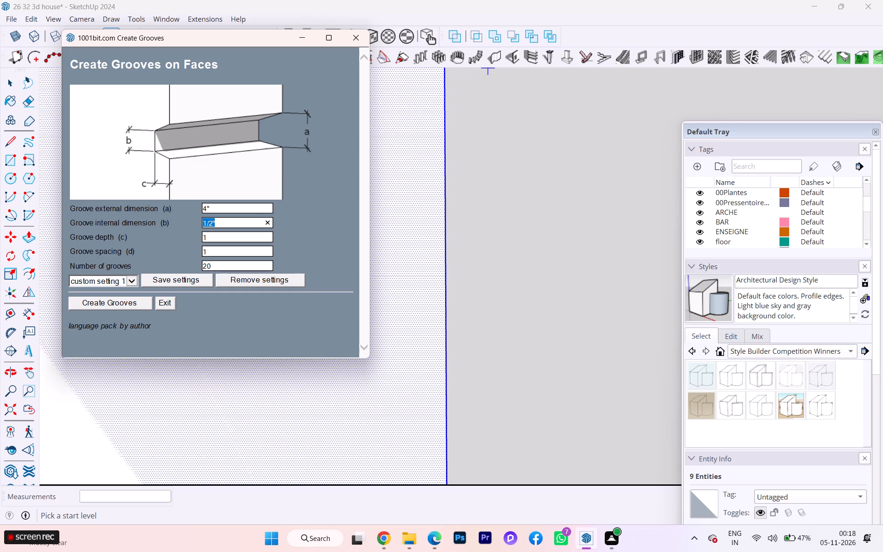
key(2)
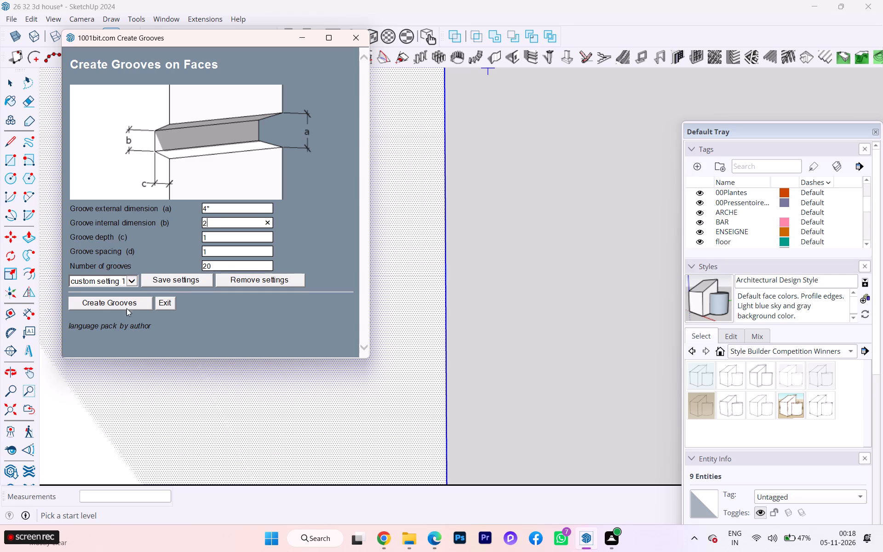
click(124, 301)
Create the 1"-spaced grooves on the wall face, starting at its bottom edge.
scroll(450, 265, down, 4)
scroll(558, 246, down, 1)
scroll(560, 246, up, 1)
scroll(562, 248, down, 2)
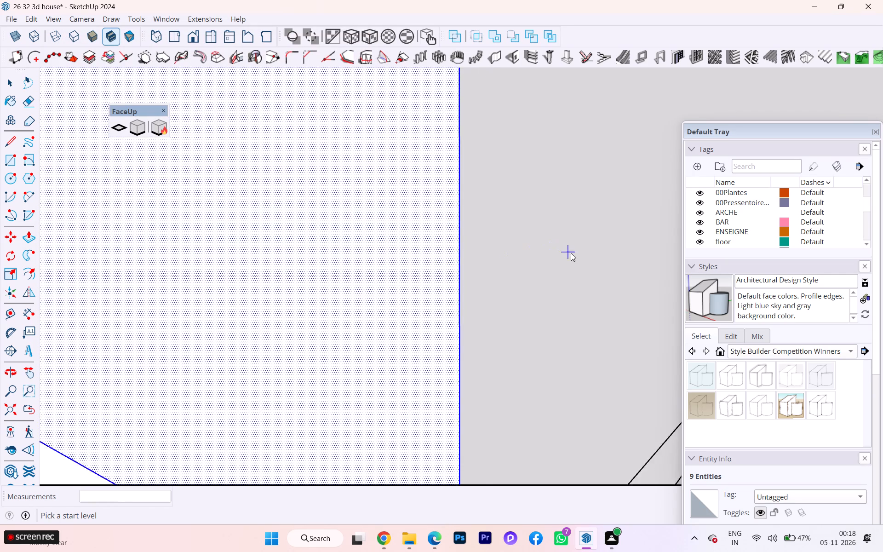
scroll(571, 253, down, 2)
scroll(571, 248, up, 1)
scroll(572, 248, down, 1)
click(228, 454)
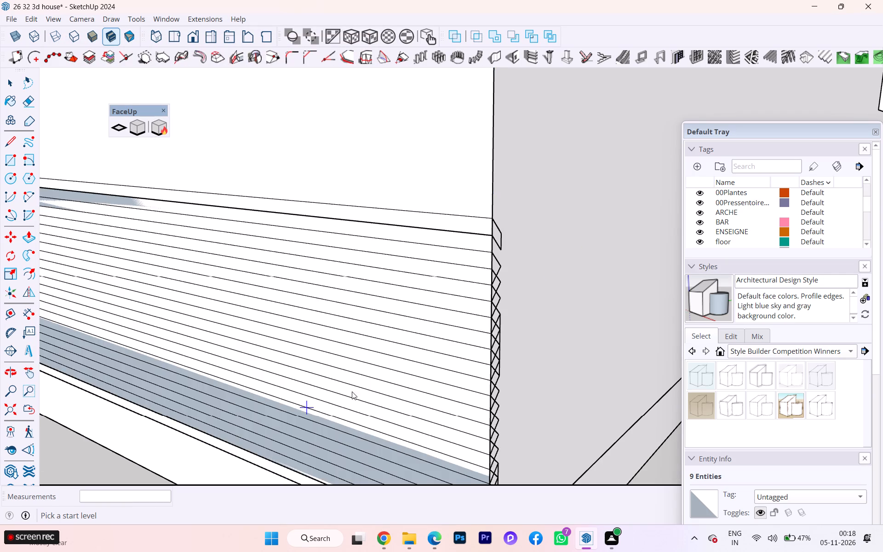
Examine the 1"-spaced grooves across the wall face and at its ends.
scroll(410, 362, down, 3)
middle_drag(437, 365, 374, 368)
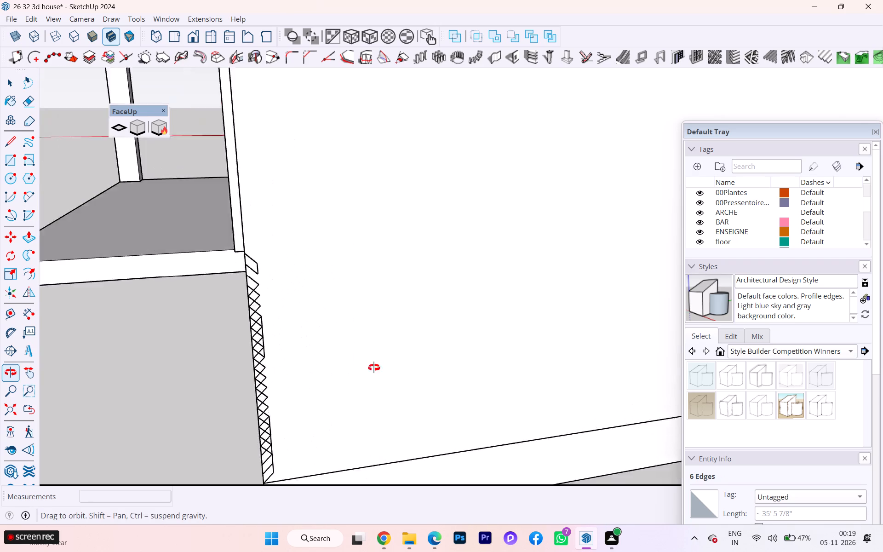
middle_drag(374, 368, 567, 362)
scroll(571, 343, down, 2)
scroll(571, 343, up, 2)
scroll(570, 342, down, 2)
scroll(571, 335, up, 3)
scroll(571, 335, down, 1)
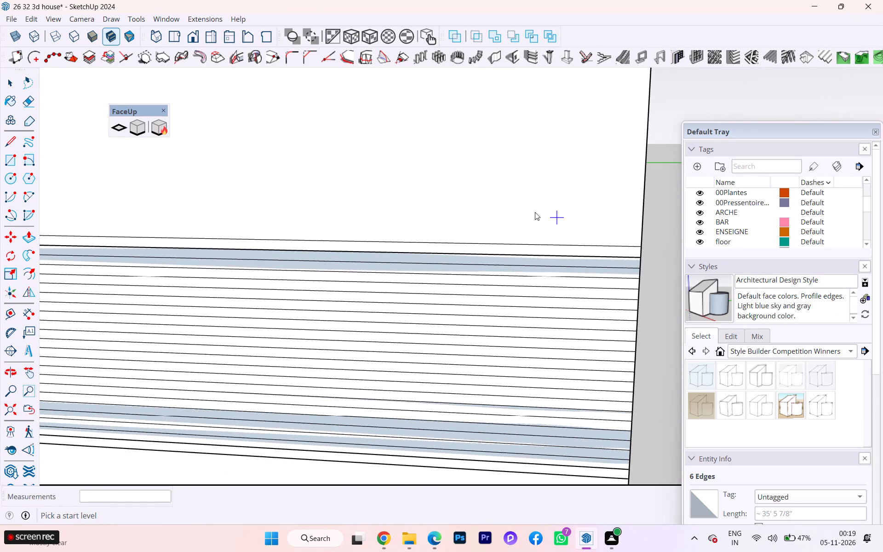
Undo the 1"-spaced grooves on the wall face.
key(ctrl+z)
Reselect the wall face with its edges, set the number of grooves to 10, and accept the groove settings.
key(x)
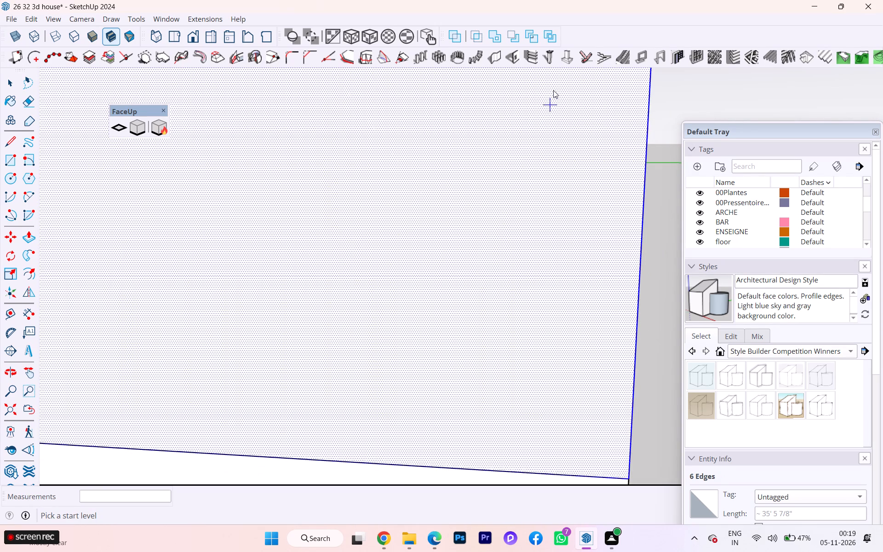
click(528, 64)
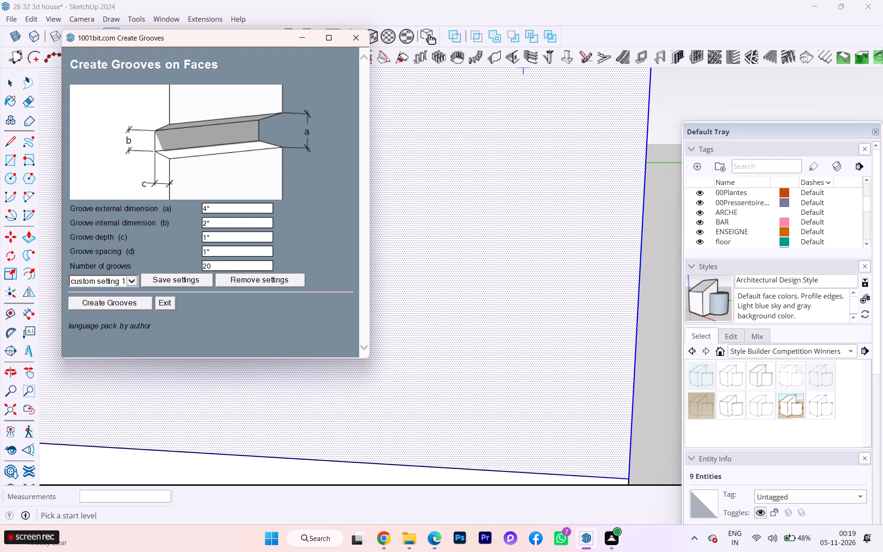
click(215, 265)
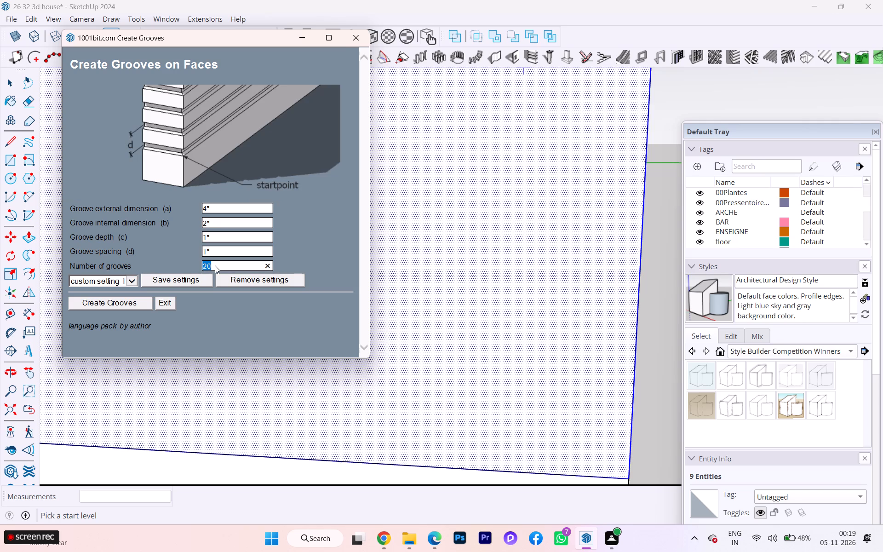
text(10)
click(117, 306)
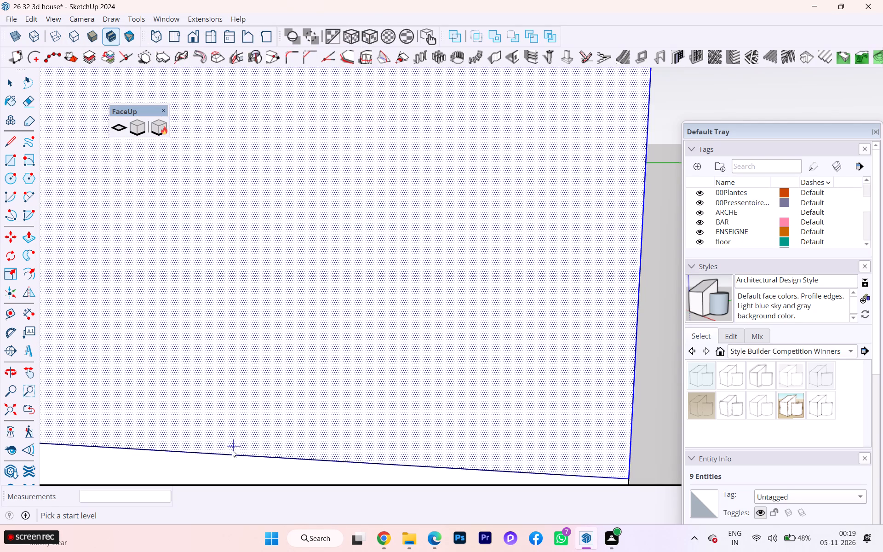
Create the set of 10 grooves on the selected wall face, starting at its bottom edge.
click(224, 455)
Examine the new groove group along the base of the wall face and where it projects past the wall's end.
scroll(419, 417, up, 3)
scroll(519, 405, down, 1)
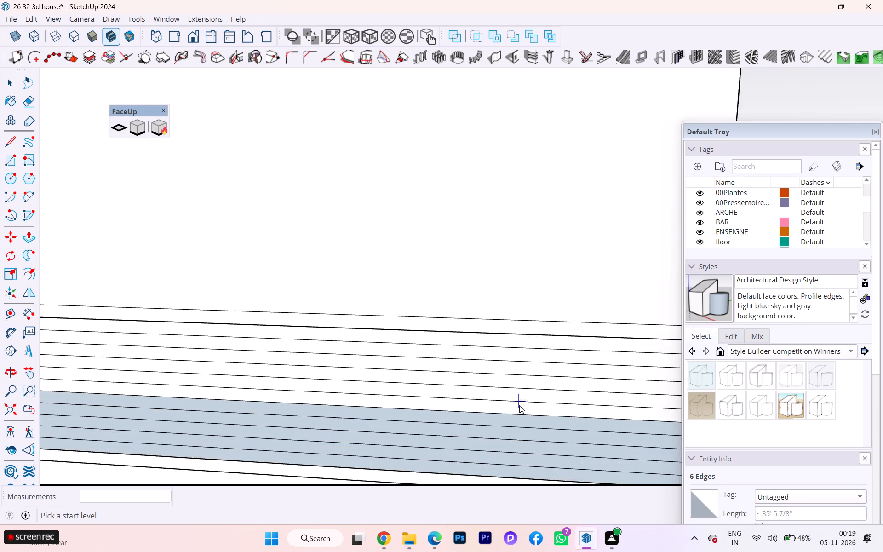
middle_drag(516, 406, 206, 431)
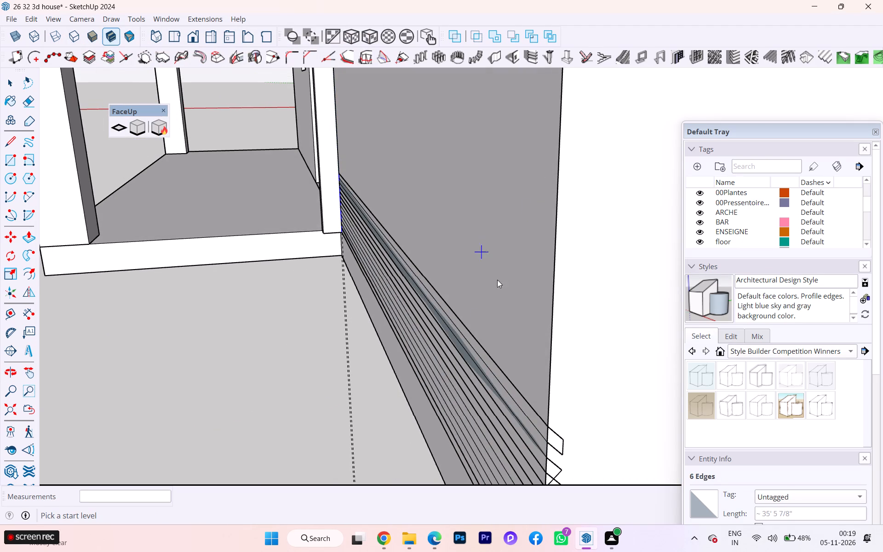
scroll(507, 295, up, 4)
scroll(528, 420, down, 1)
middle_drag(528, 420, 649, 265)
scroll(588, 253, down, 2)
scroll(585, 253, up, 2)
scroll(584, 253, down, 2)
scroll(590, 458, up, 2)
scroll(591, 460, down, 2)
scroll(591, 460, up, 14)
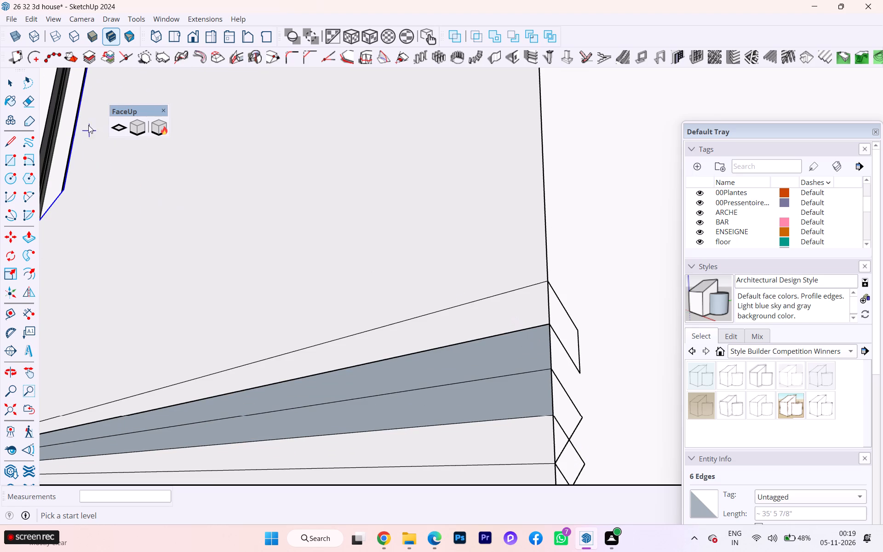
click(6, 84)
click(482, 335)
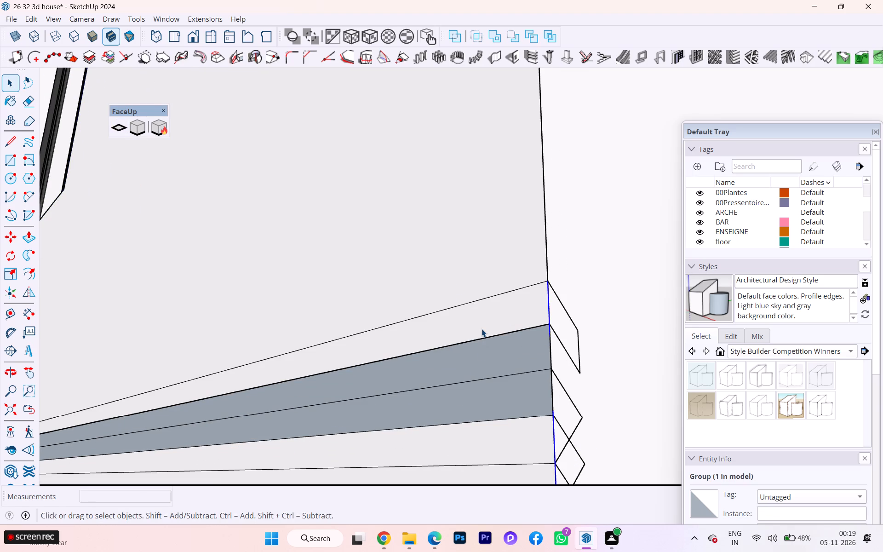
click(487, 367)
middle_drag(536, 371, 418, 440)
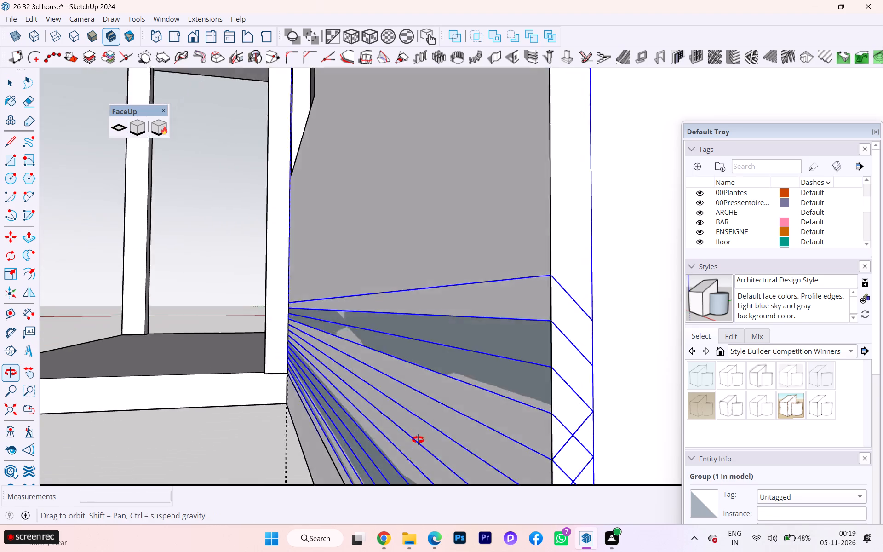
middle_drag(418, 440, 344, 476)
scroll(628, 398, up, 8)
scroll(629, 398, down, 1)
scroll(629, 398, up, 1)
scroll(547, 408, down, 1)
middle_drag(547, 407, 744, 398)
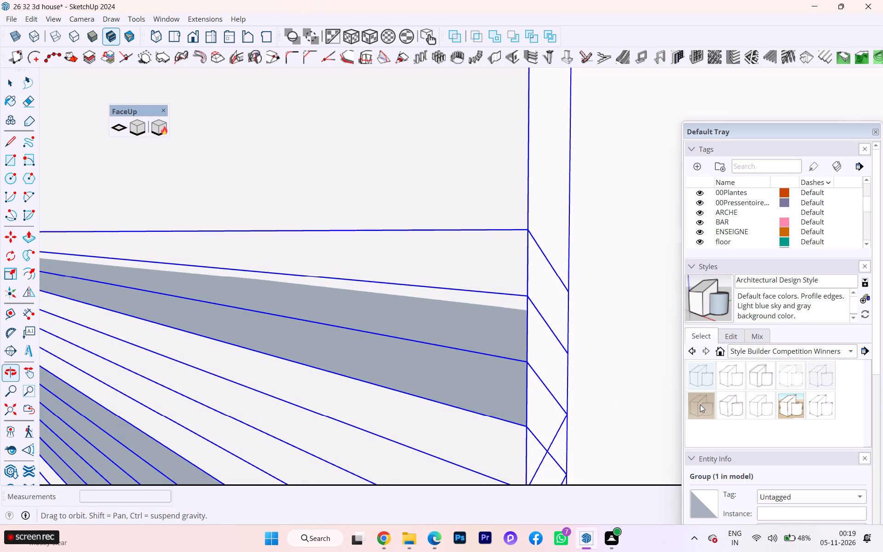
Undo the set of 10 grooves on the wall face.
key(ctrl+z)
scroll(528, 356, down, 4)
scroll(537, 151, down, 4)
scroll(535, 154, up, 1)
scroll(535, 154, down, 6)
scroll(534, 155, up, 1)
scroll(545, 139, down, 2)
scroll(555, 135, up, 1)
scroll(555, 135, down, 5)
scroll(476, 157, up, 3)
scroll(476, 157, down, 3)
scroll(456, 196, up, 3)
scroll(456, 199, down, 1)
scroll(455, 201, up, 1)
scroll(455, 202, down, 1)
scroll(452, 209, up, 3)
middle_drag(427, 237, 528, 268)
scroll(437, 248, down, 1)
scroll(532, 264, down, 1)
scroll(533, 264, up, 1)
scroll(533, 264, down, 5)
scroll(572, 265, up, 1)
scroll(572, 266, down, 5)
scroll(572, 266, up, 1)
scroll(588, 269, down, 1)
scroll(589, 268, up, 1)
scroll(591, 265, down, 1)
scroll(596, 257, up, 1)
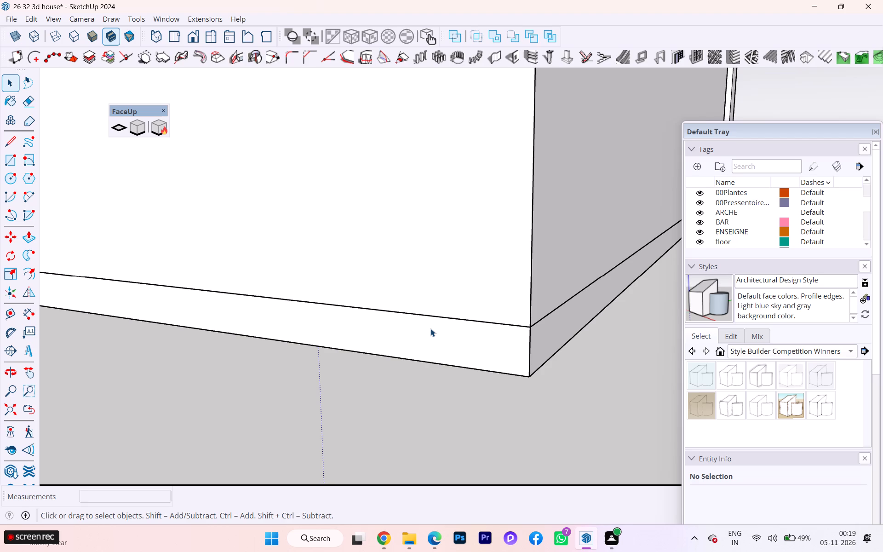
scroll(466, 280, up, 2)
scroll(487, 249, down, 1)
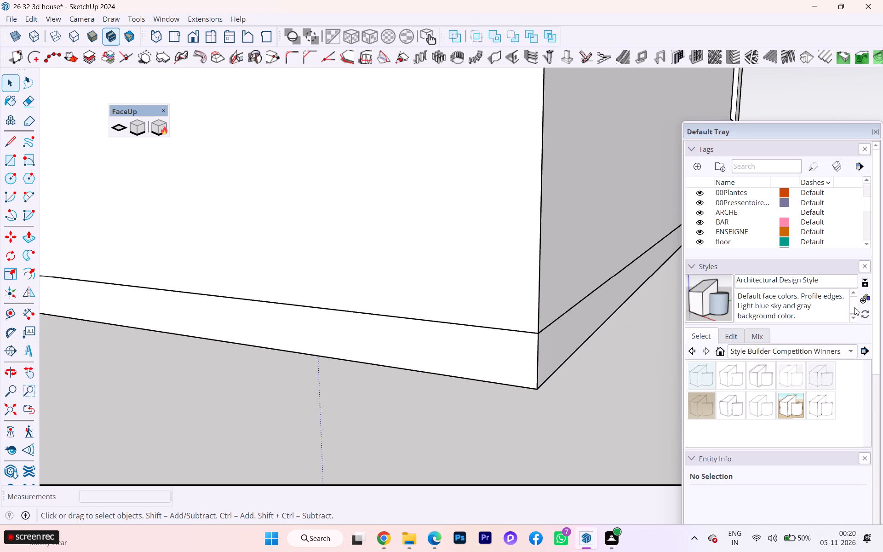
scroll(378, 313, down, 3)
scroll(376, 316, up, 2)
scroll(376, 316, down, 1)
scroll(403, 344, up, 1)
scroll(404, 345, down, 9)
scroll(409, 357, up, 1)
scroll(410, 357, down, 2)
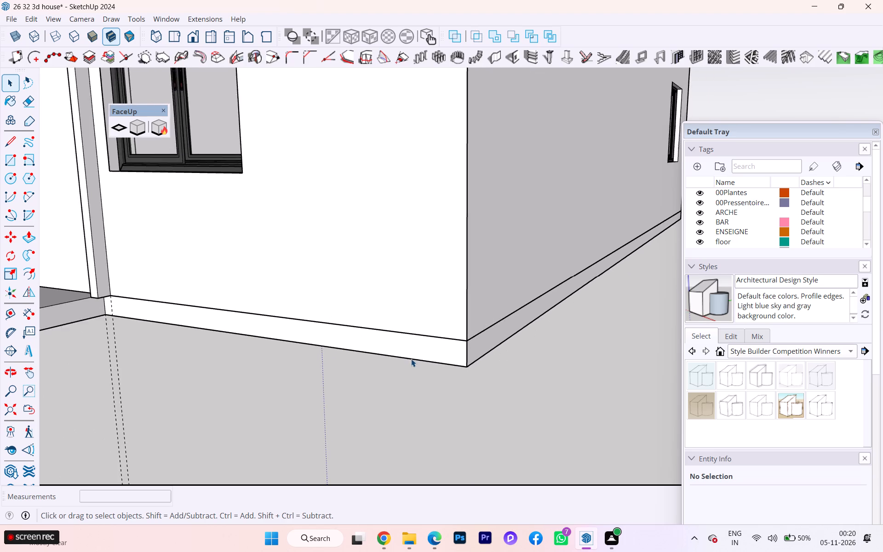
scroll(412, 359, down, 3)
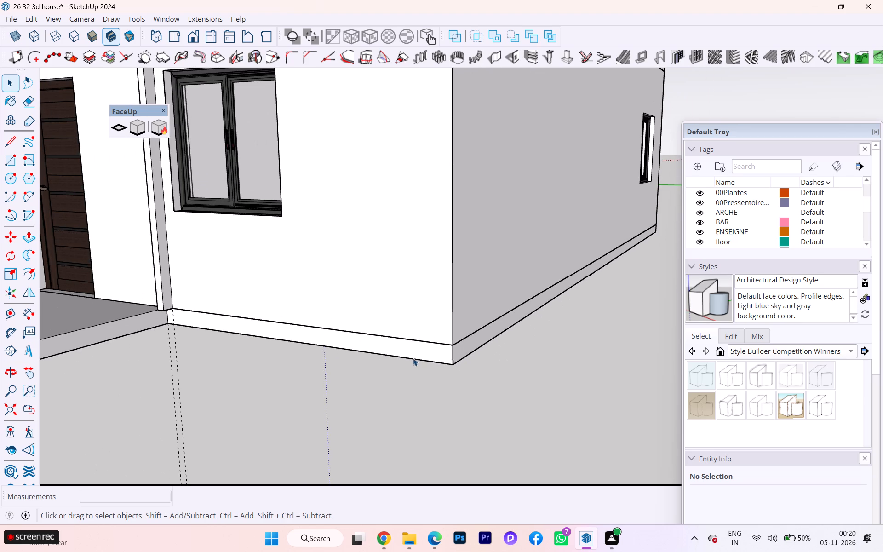
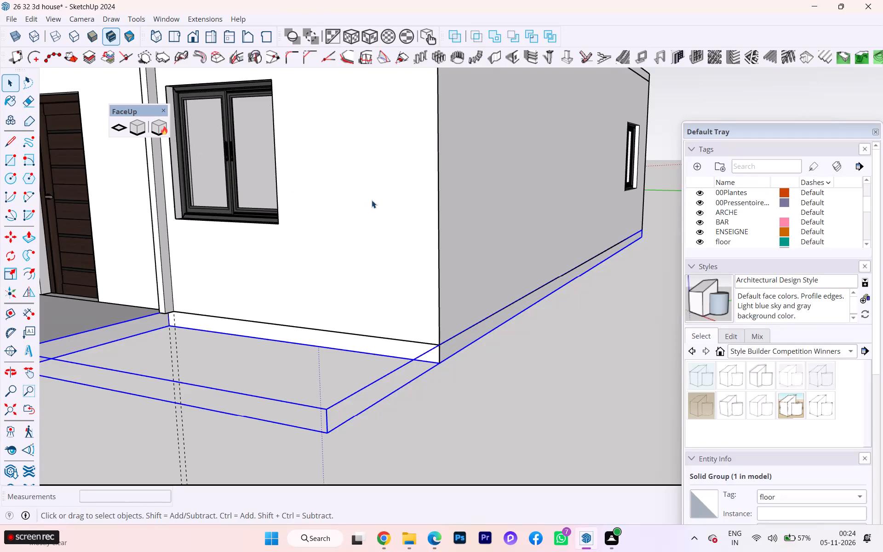
Select the front wall face around the two-pane window again, without the base strip below it.
click(372, 200)
scroll(361, 266, down, 1)
scroll(371, 272, up, 2)
scroll(378, 276, down, 1)
scroll(337, 305, down, 2)
scroll(292, 287, down, 3)
middle_drag(278, 314, 258, 345)
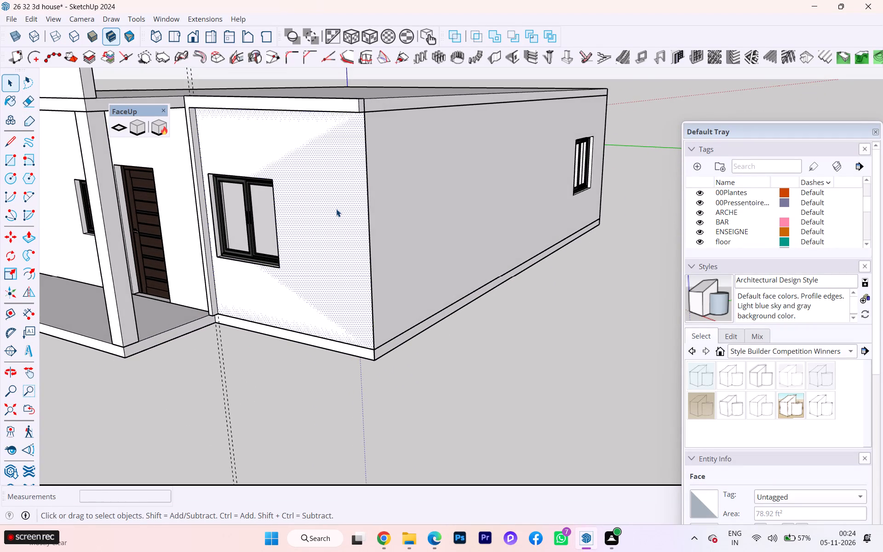
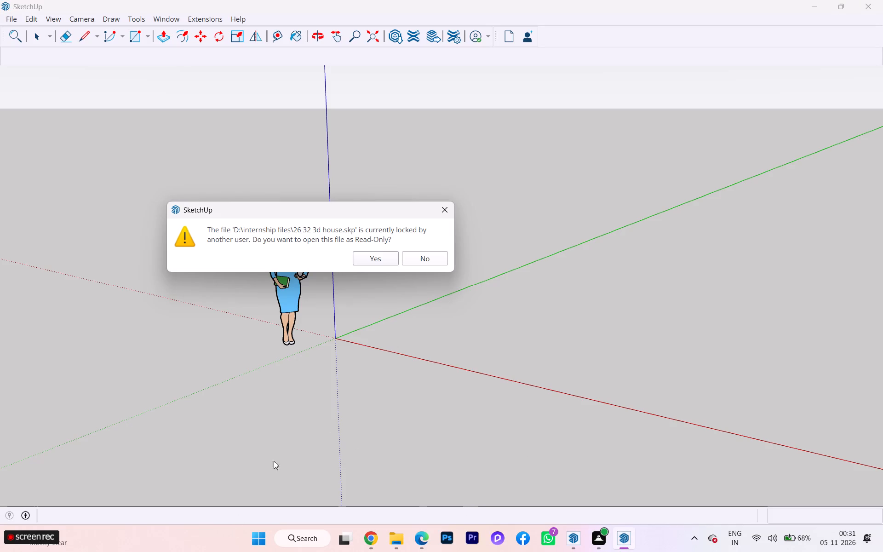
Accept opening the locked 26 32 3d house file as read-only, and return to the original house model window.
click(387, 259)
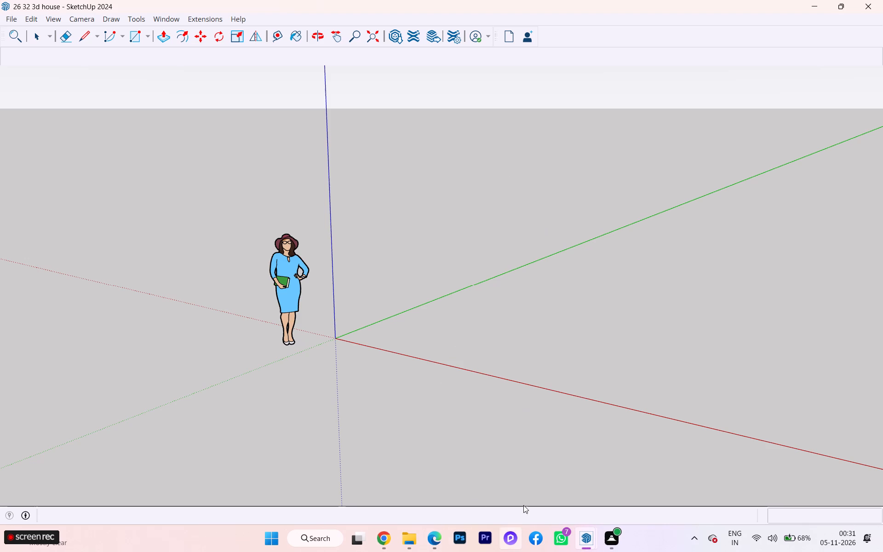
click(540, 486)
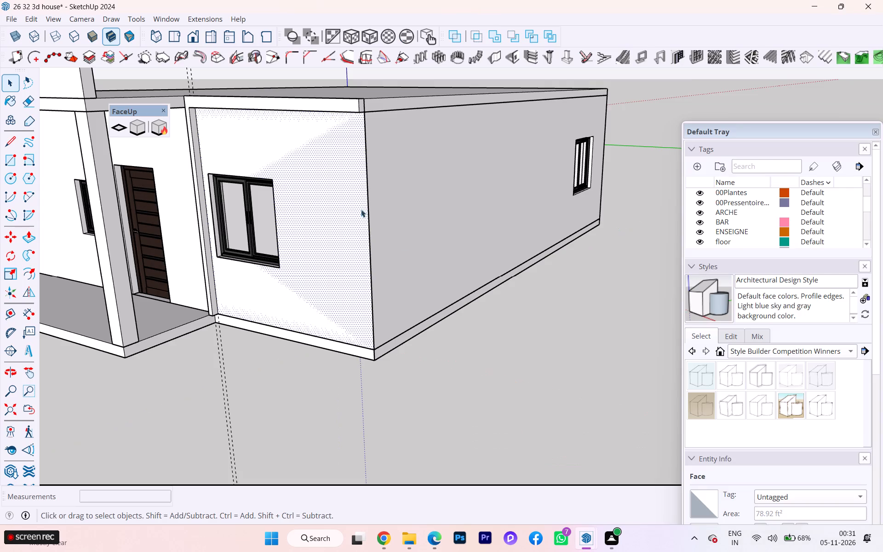
Install the extension file cts-wall-groove-pro-plugin-1.0.0.rbz from the Downloads folder through the Extension Manager.
click(196, 22)
click(241, 47)
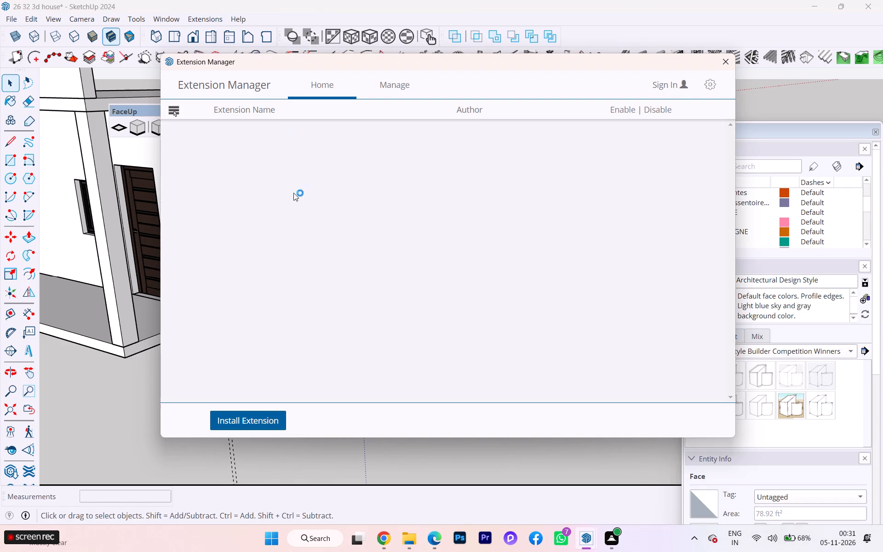
click(229, 419)
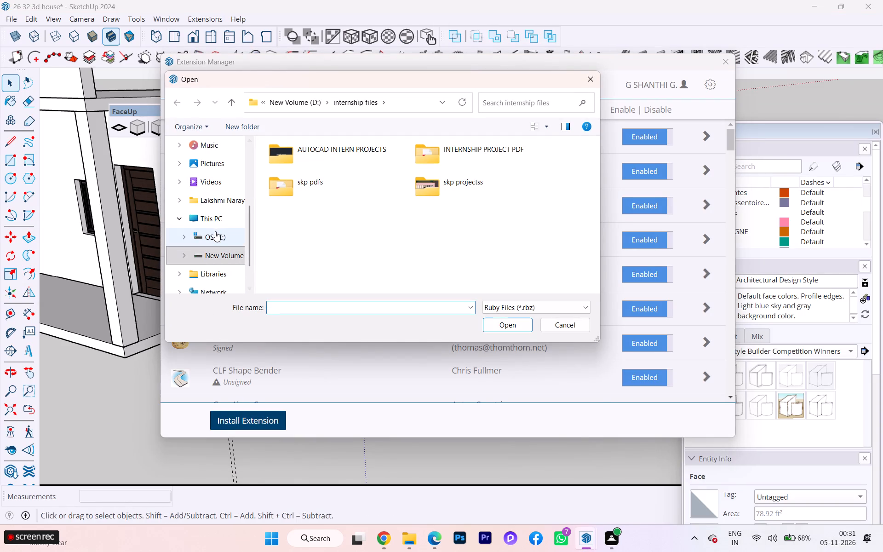
scroll(217, 206, down, 1)
scroll(217, 206, up, 2)
click(218, 204)
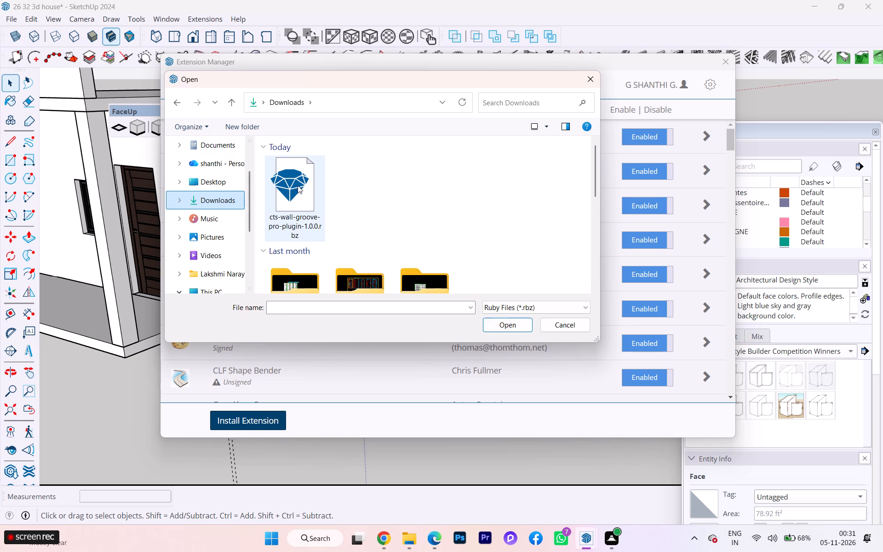
click(293, 187)
click(510, 328)
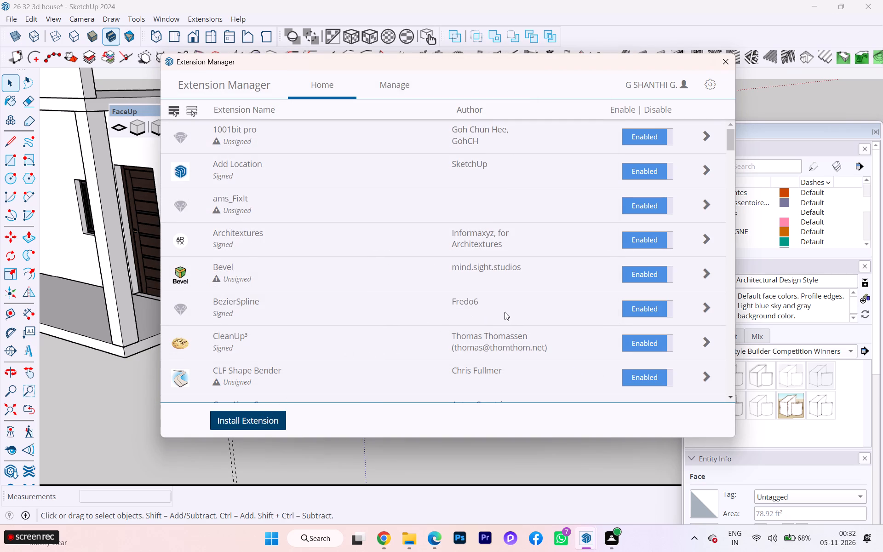
scroll(306, 400, up, 2)
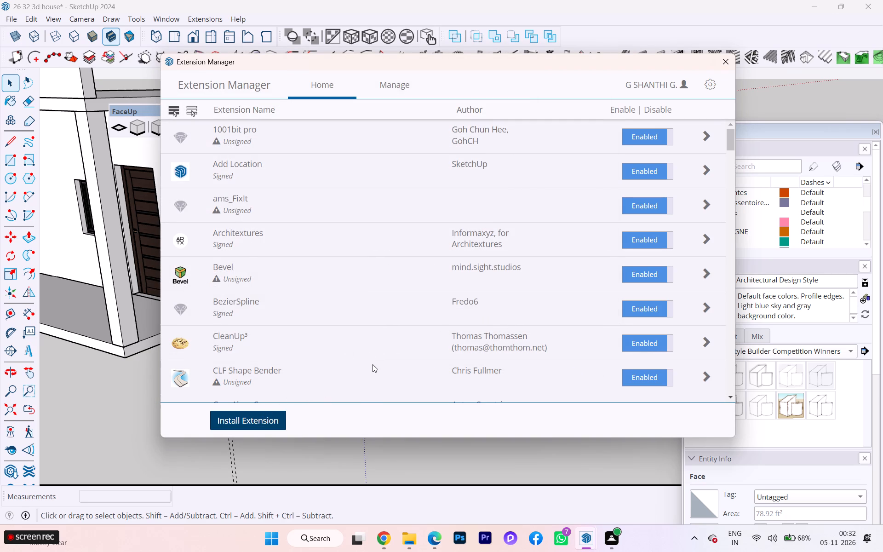
click(373, 364)
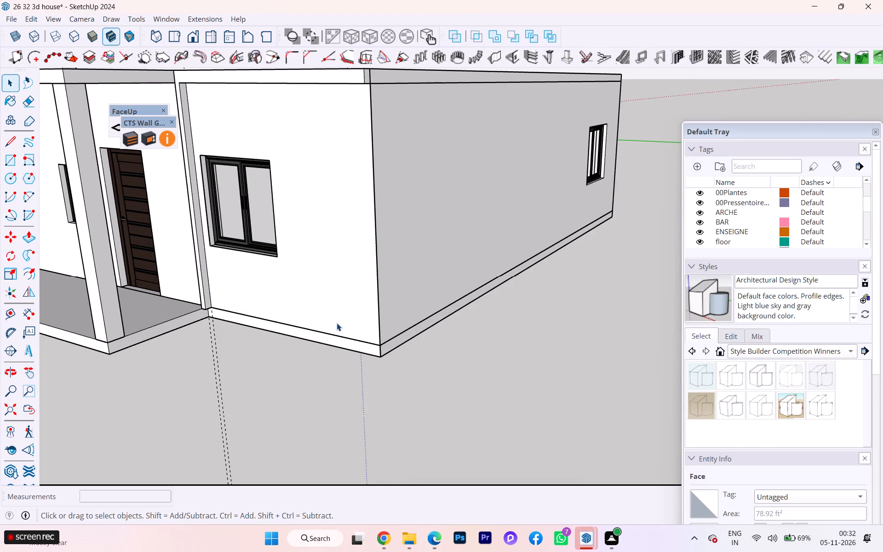
Open the CTS Wall Groove Pro licence window and start its 3-day free trial.
drag(138, 121, 271, 169)
click(138, 119)
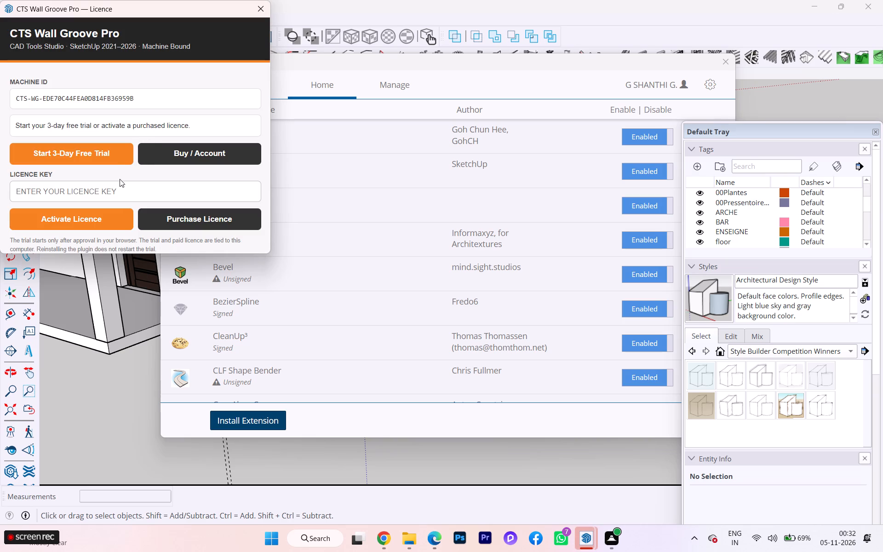
scroll(164, 203, down, 2)
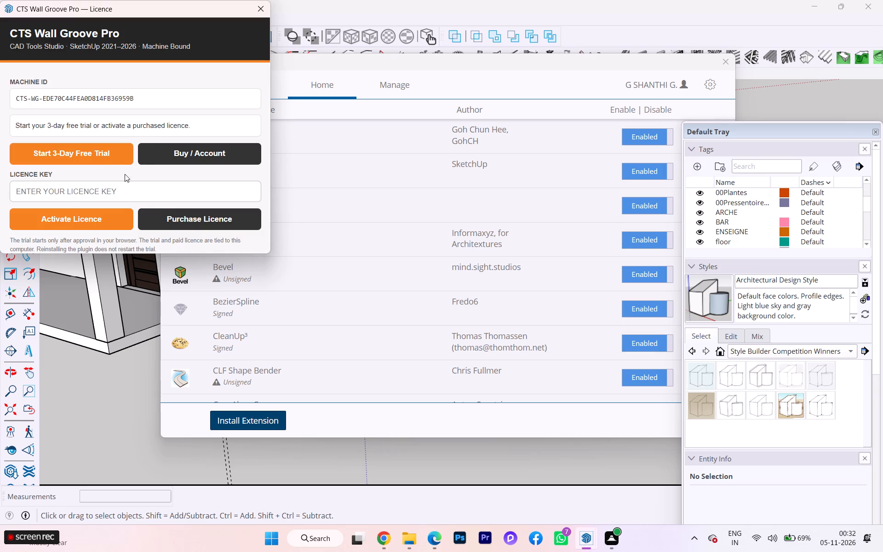
click(97, 155)
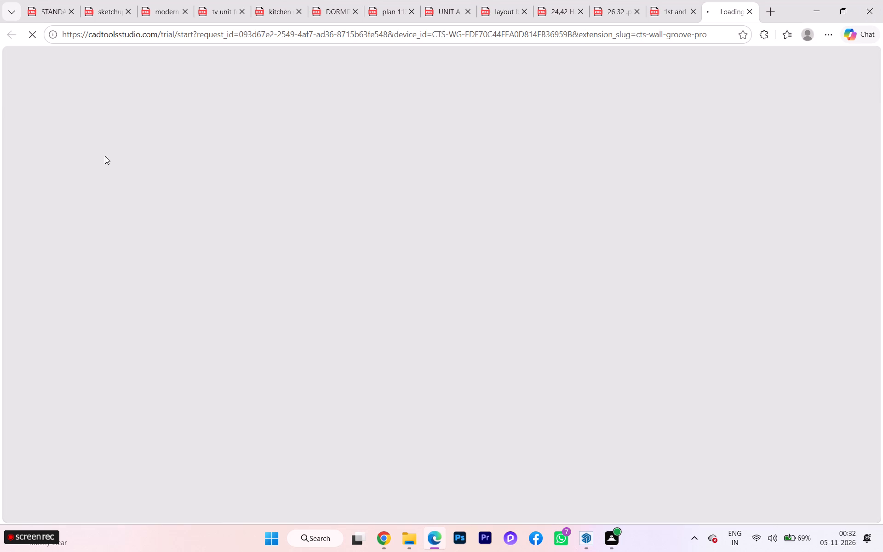
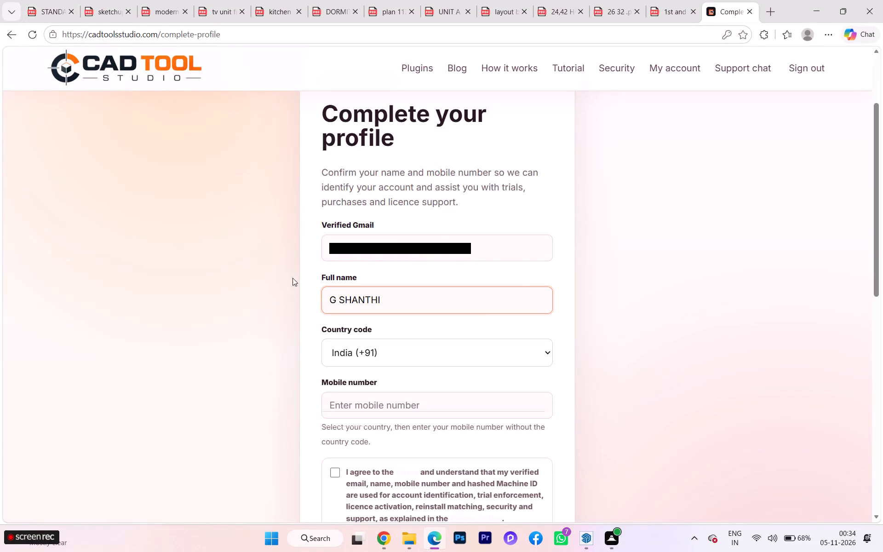
Fill in the mobile number from the saved info, agree to the account terms, and save the CAD Tools Studio profile.
click(393, 407)
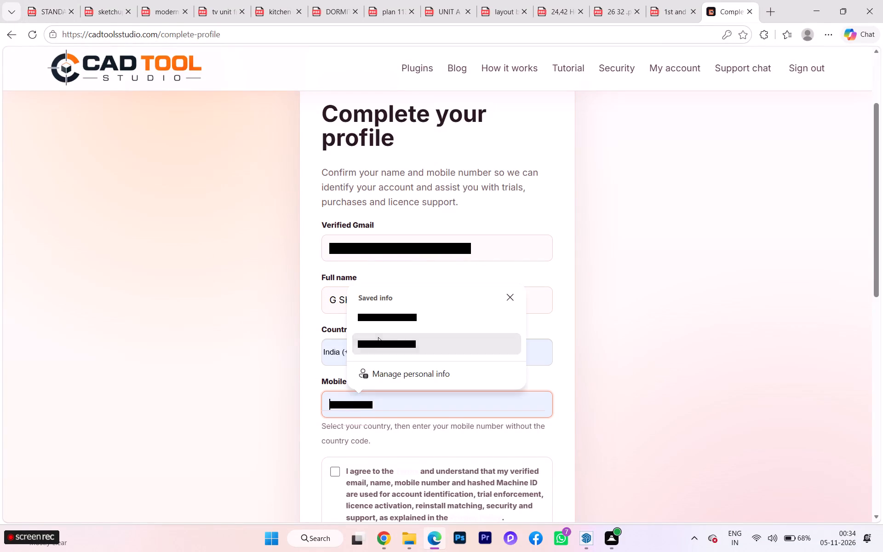
click(378, 337)
scroll(398, 451, down, 2)
scroll(398, 448, up, 1)
scroll(397, 448, down, 1)
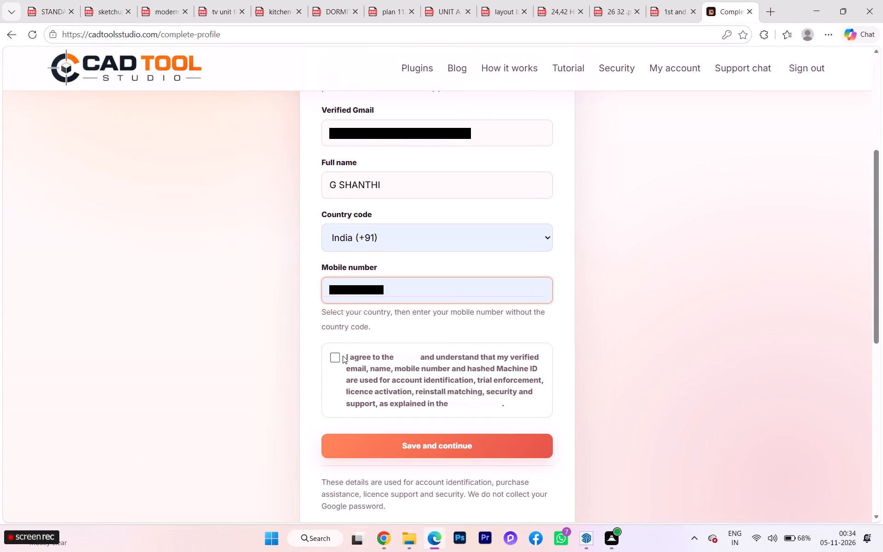
click(339, 357)
click(433, 448)
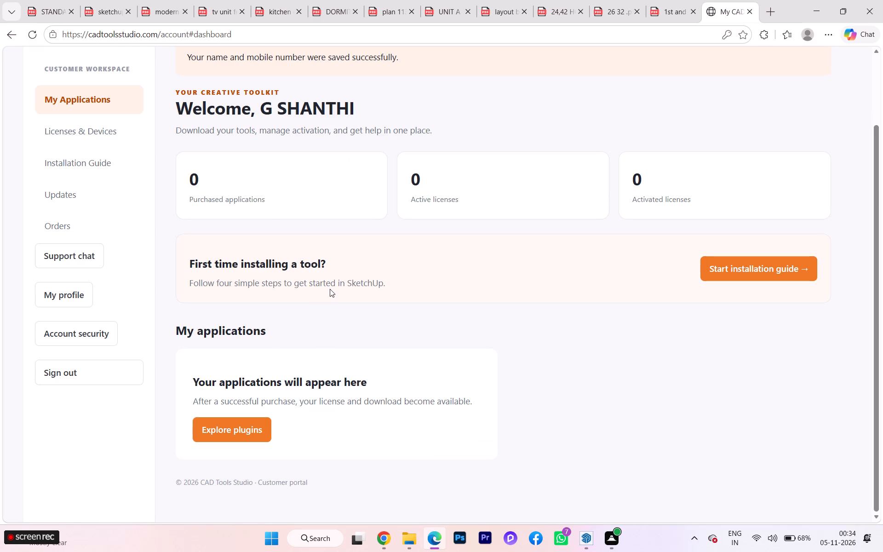
Review the Licenses & Devices and My Applications sections of the customer account.
click(108, 131)
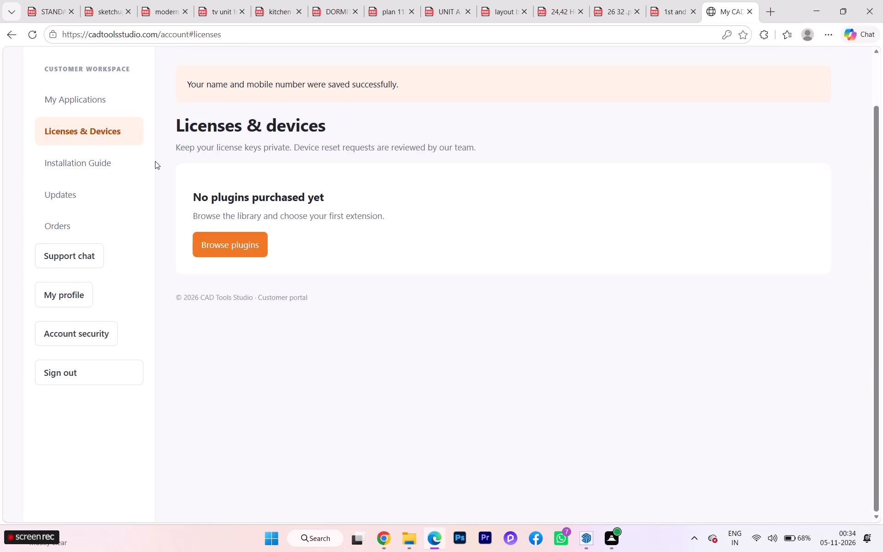
click(89, 101)
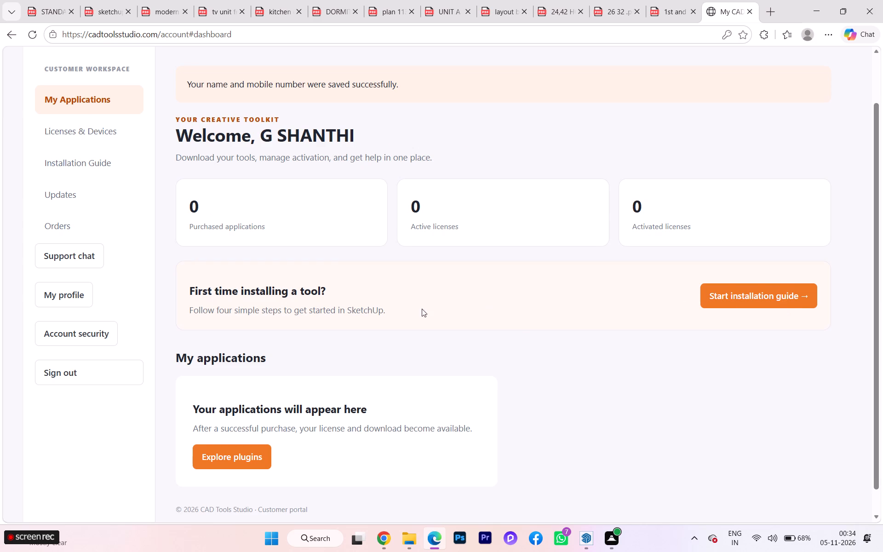
scroll(287, 345, down, 2)
scroll(286, 349, up, 5)
scroll(288, 360, down, 1)
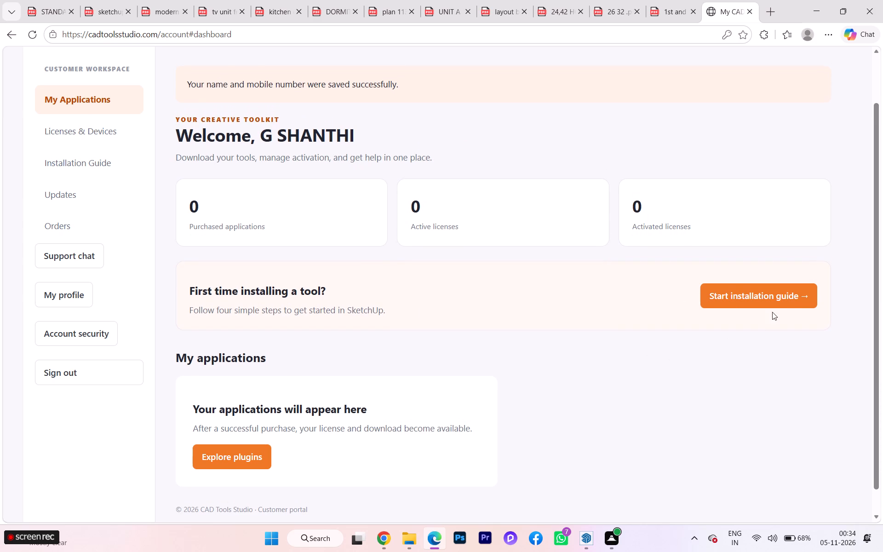
Open the installation guide and read its instructions for downloading, installing and activating a tool in SketchUp.
click(776, 306)
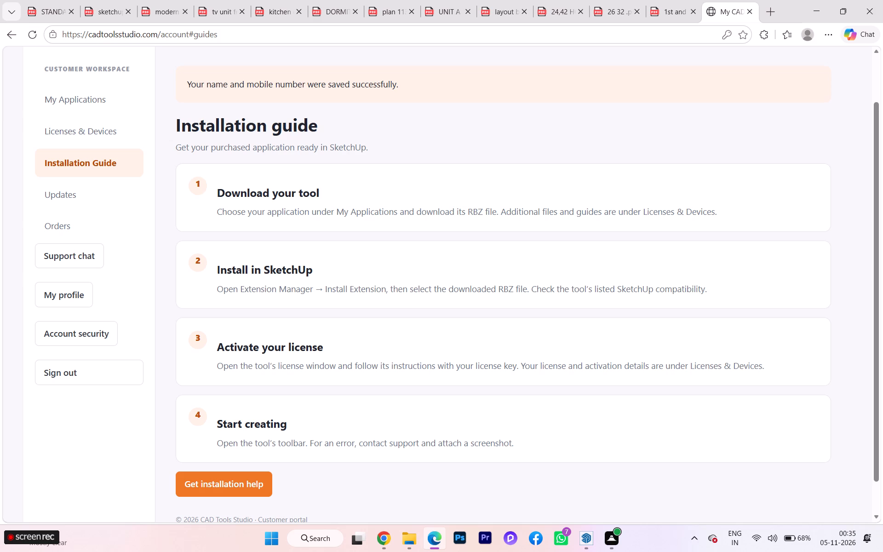
scroll(301, 285, down, 1)
scroll(301, 285, up, 2)
scroll(301, 285, down, 4)
scroll(299, 290, up, 2)
scroll(299, 290, down, 1)
scroll(298, 292, up, 1)
scroll(298, 292, down, 3)
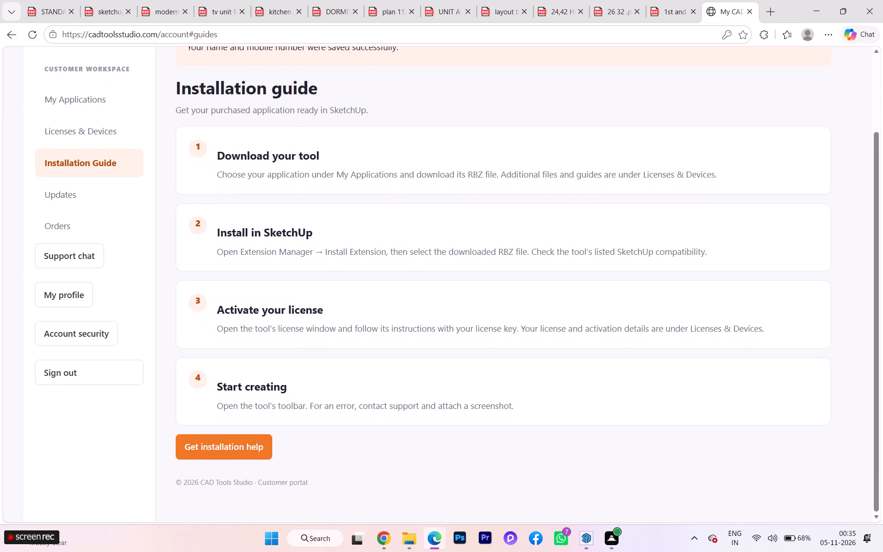
scroll(313, 311, up, 2)
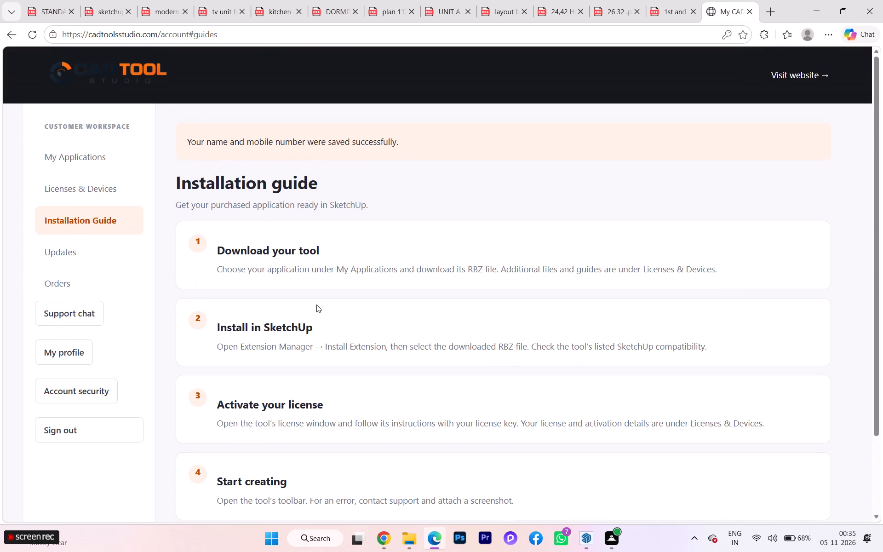
scroll(316, 305, up, 1)
scroll(316, 305, down, 1)
scroll(316, 305, up, 1)
click(106, 134)
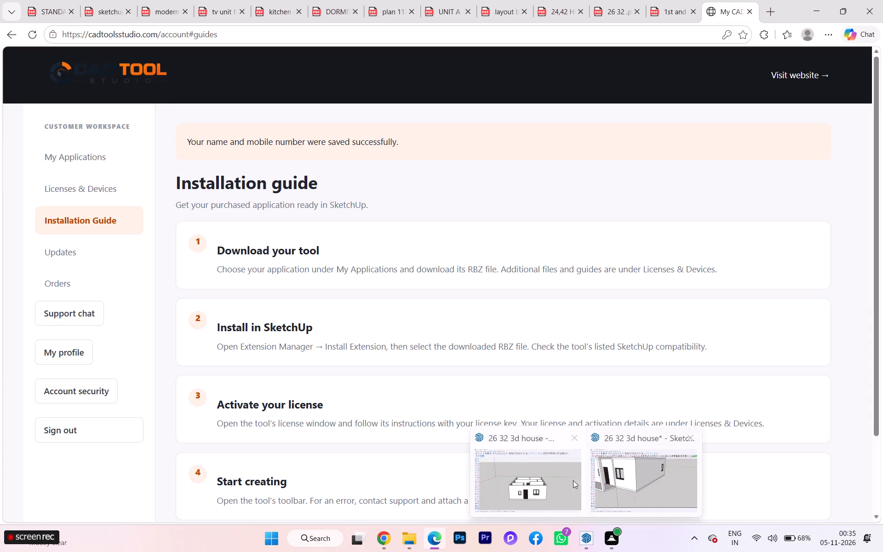
Switch to the saved 26 32 3d house model in SketchUp and dismiss the D5 Lite and TT_Lib² notices.
click(556, 475)
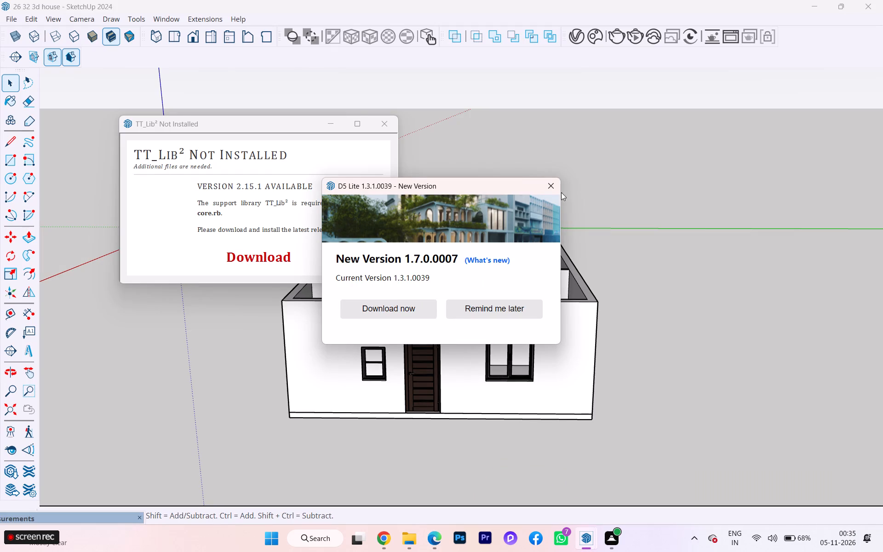
click(560, 187)
click(382, 125)
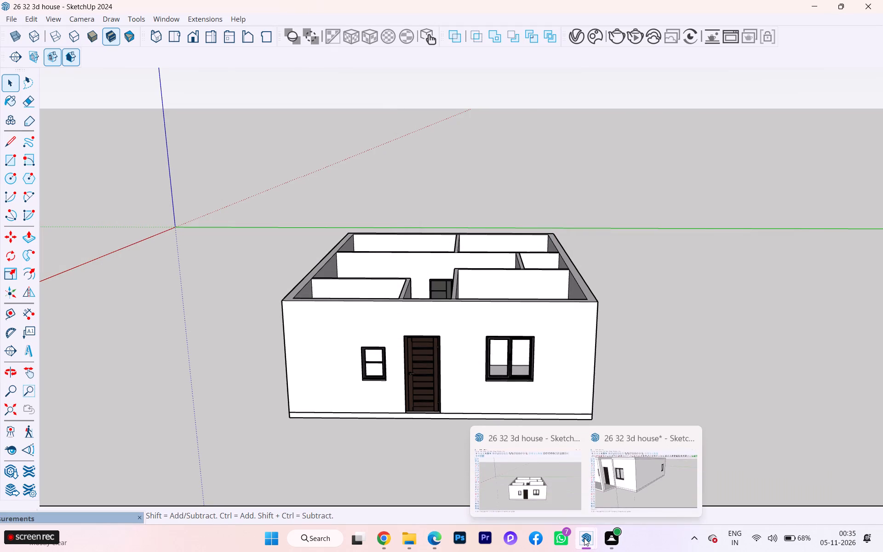
Start the 3-day free trial of CTS Wall Groove Pro from the other SketchUp window, and return there after browser approval.
click(639, 483)
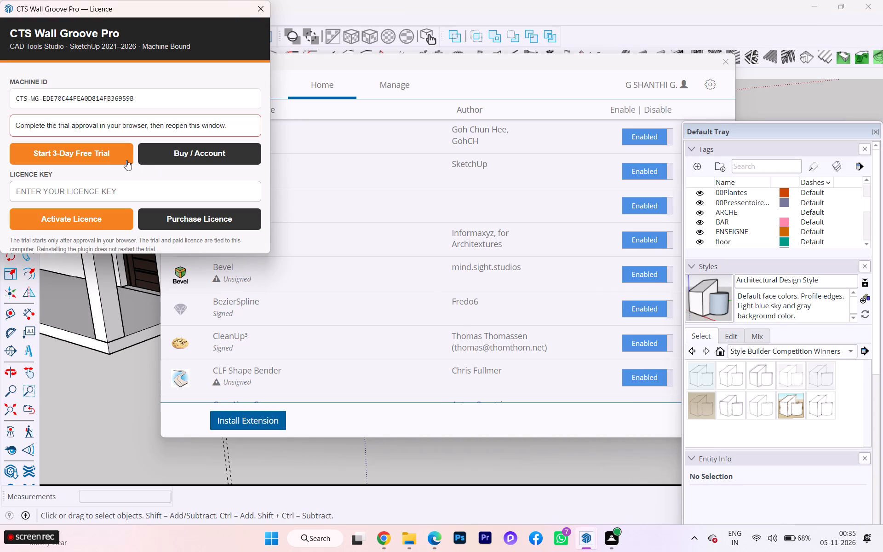
scroll(108, 191, down, 1)
scroll(108, 192, up, 1)
scroll(108, 192, down, 2)
click(106, 150)
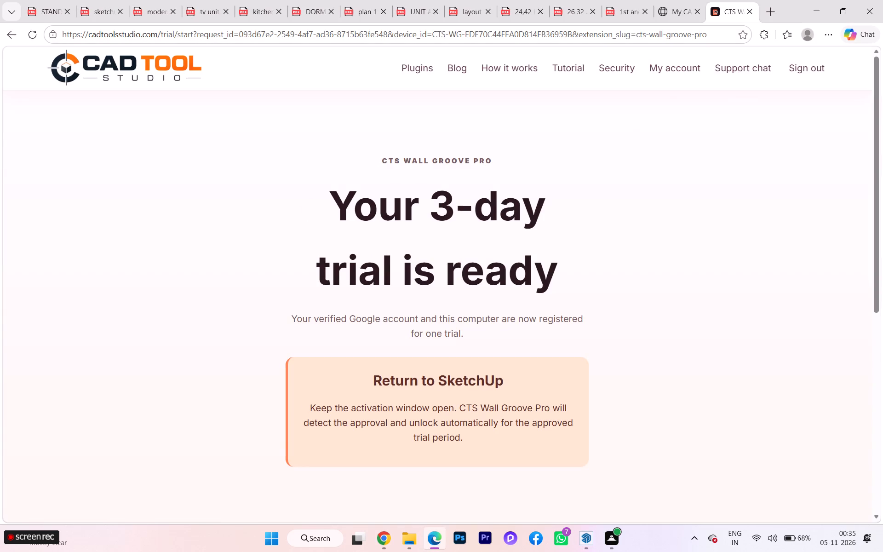
scroll(394, 349, down, 1)
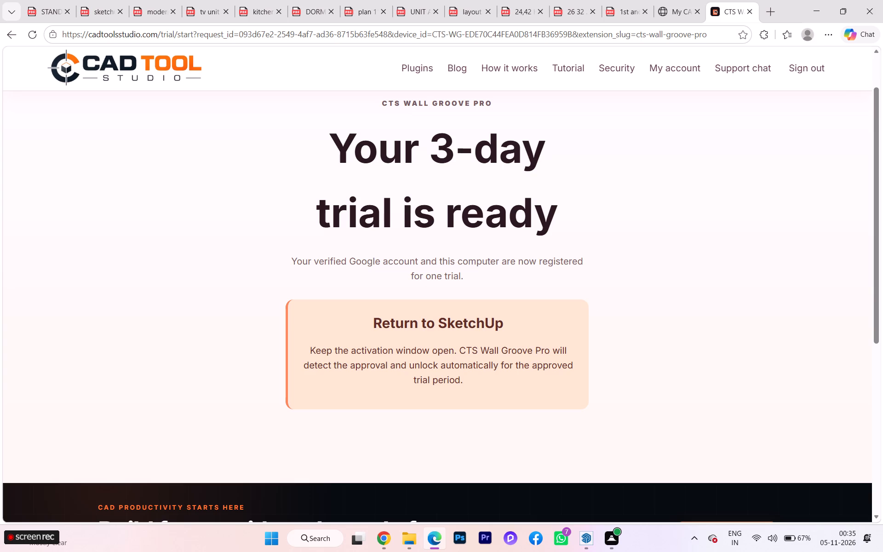
click(579, 540)
click(621, 477)
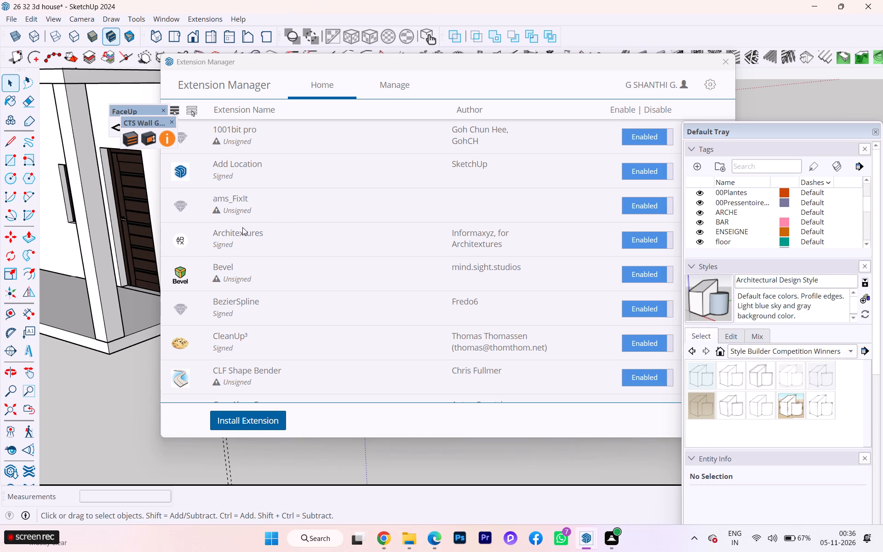
Check the CTS Wall Groove Pro About & Support information, and close it.
click(173, 137)
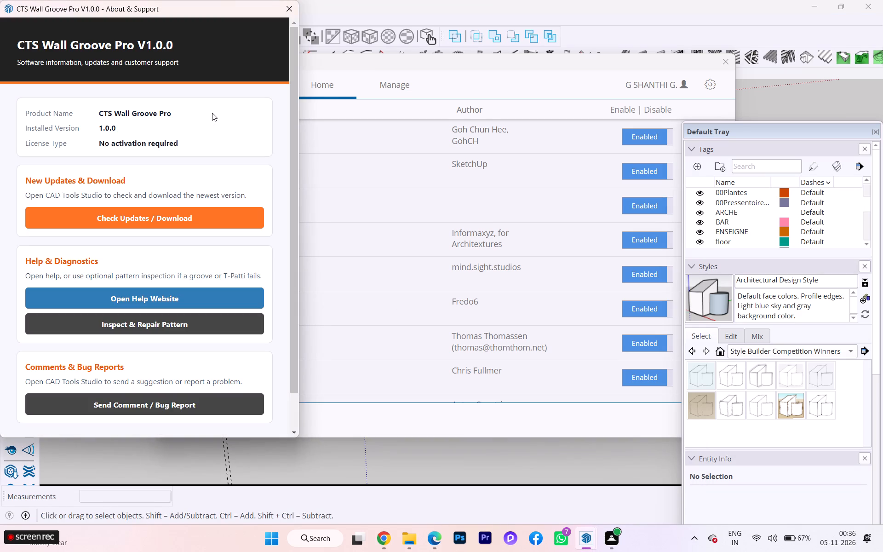
click(298, 6)
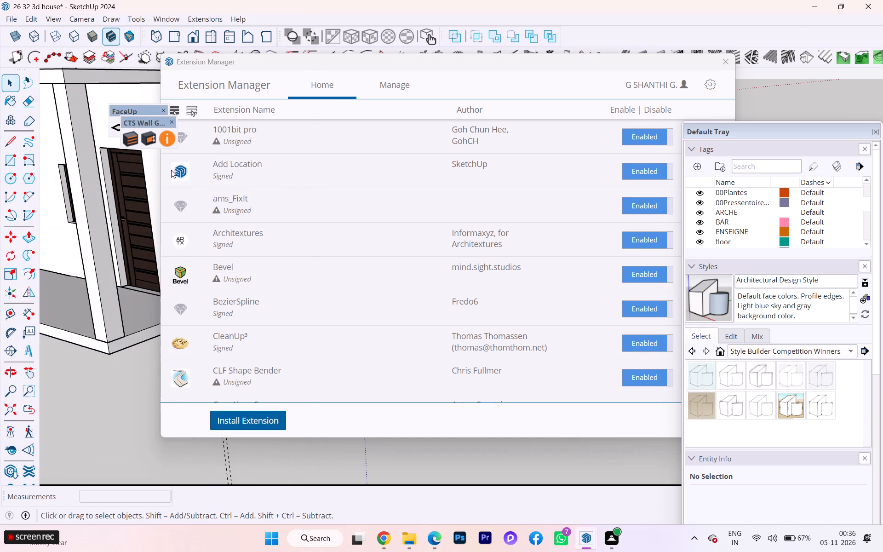
Activate the CTS Wall Groove Pro tool for creating grooves on surfaces, and close the Extension Manager.
click(140, 140)
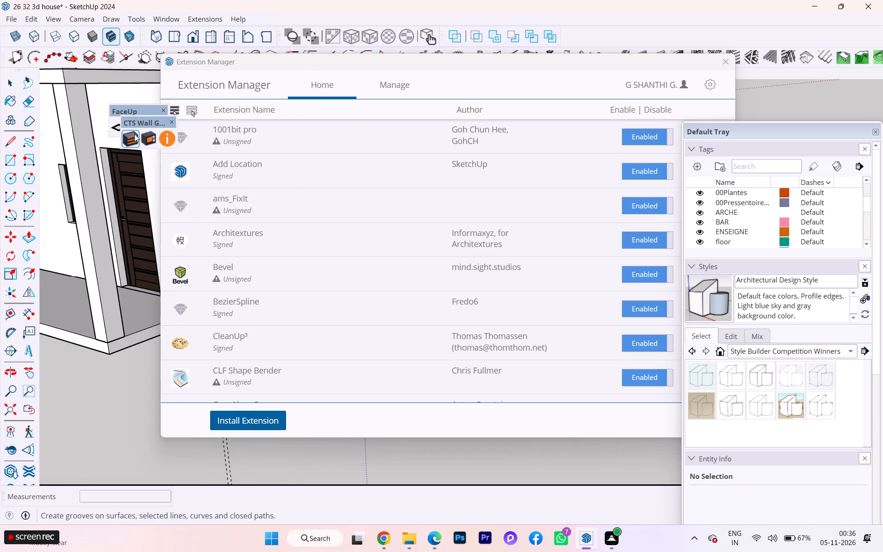
click(134, 134)
click(726, 64)
click(725, 57)
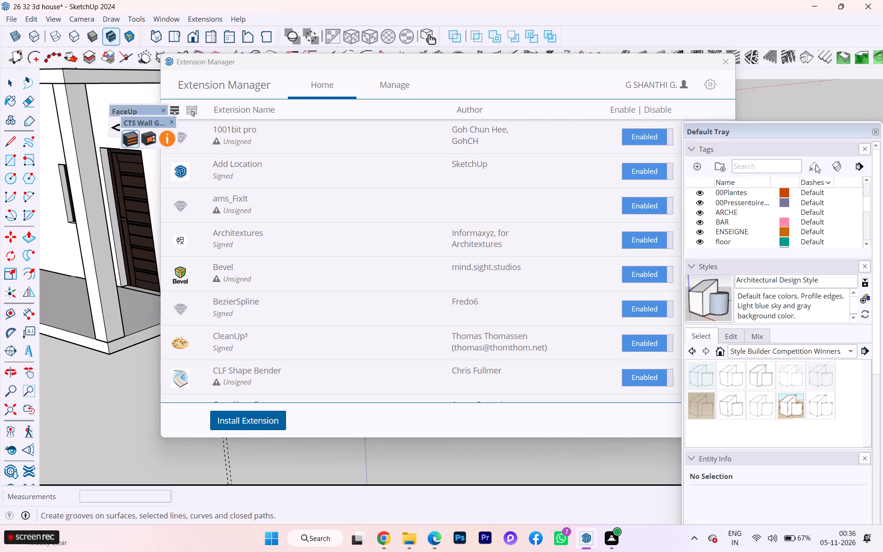
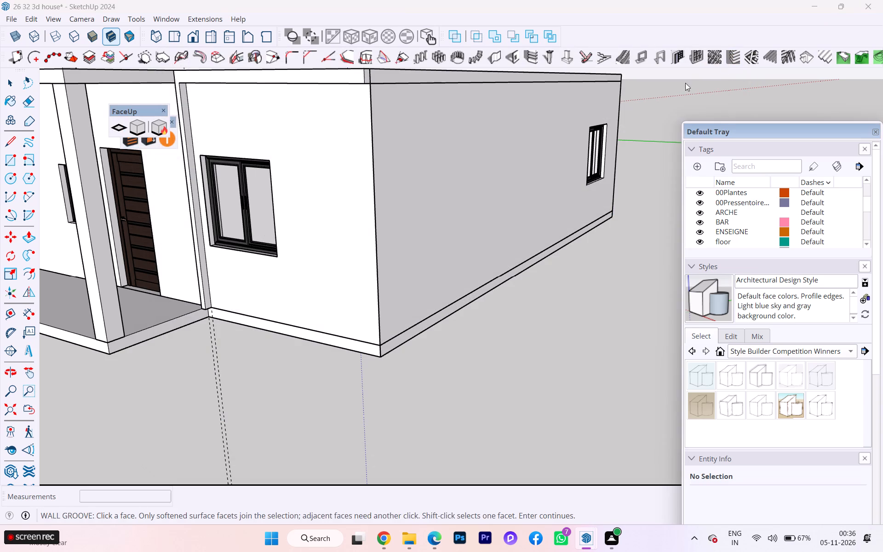
Select the front wall face around the double window as the groove surface, and start the Wall Groove tool on it.
click(309, 192)
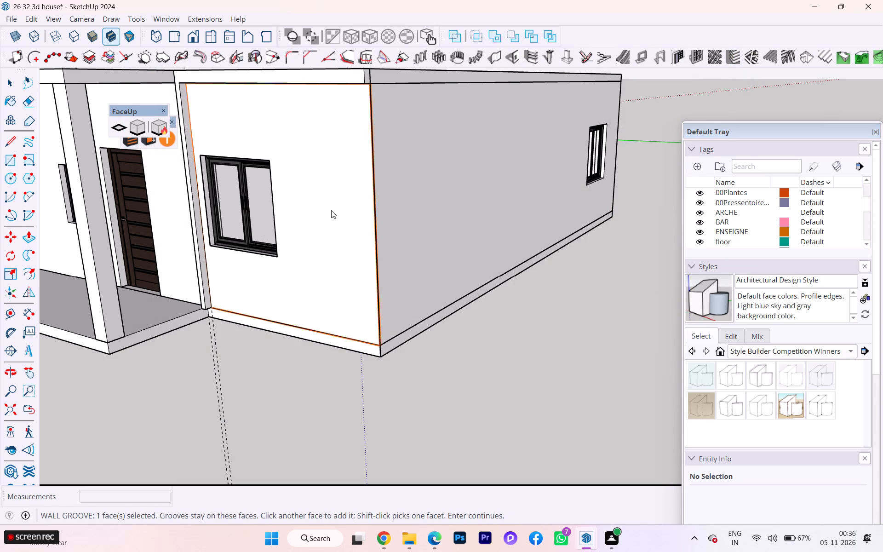
key(x)
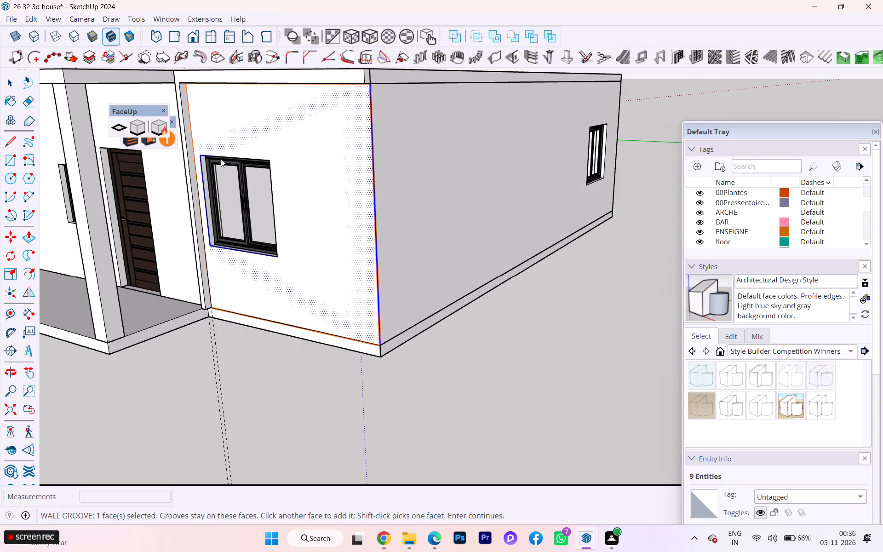
click(134, 144)
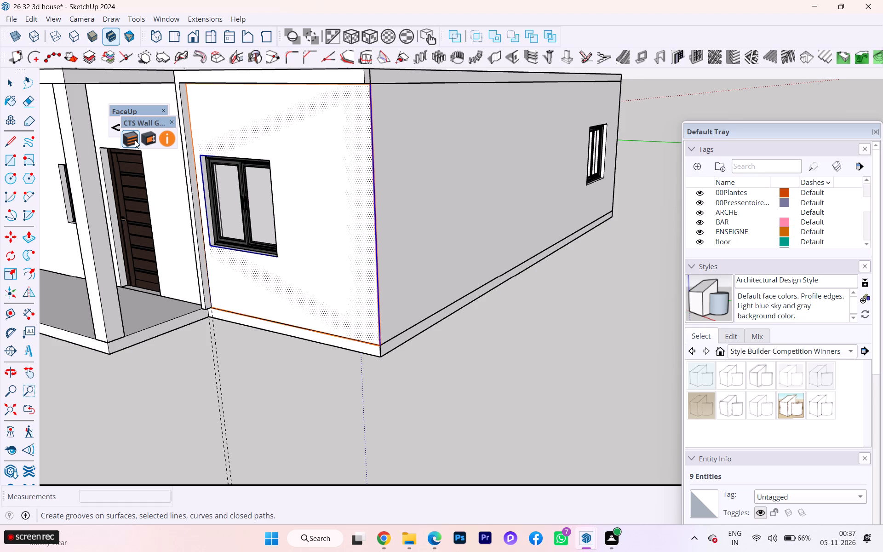
click(135, 140)
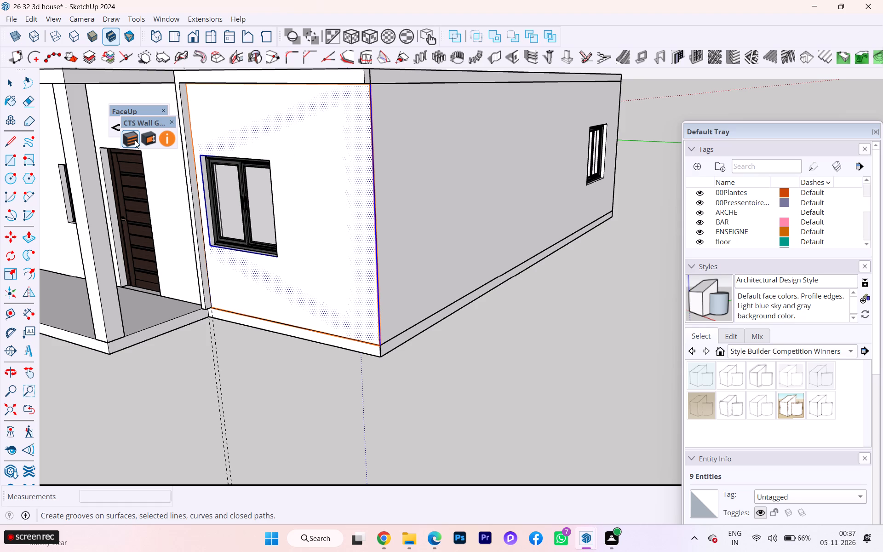
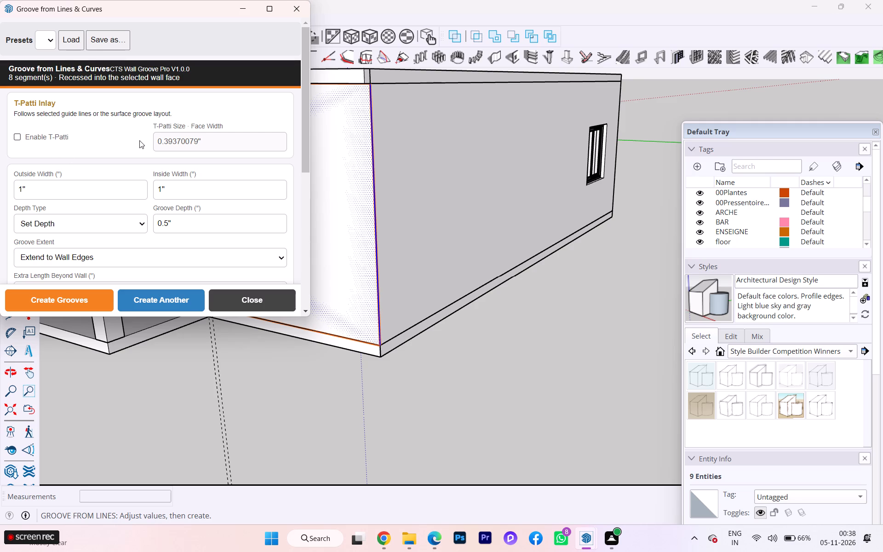
Review the groove dialog's width, depth, extent, layout and spacing settings along with its explanatory notes.
scroll(129, 131, down, 3)
scroll(115, 164, up, 1)
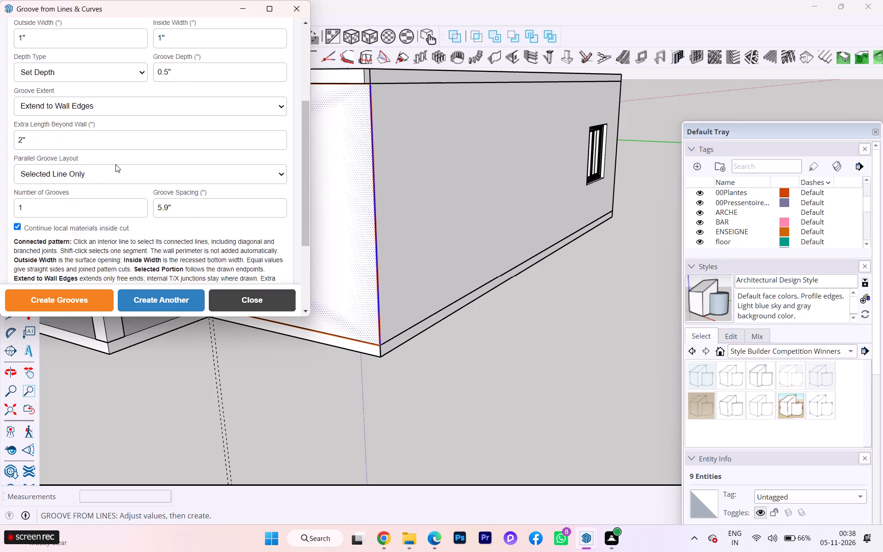
click(143, 105)
click(143, 105)
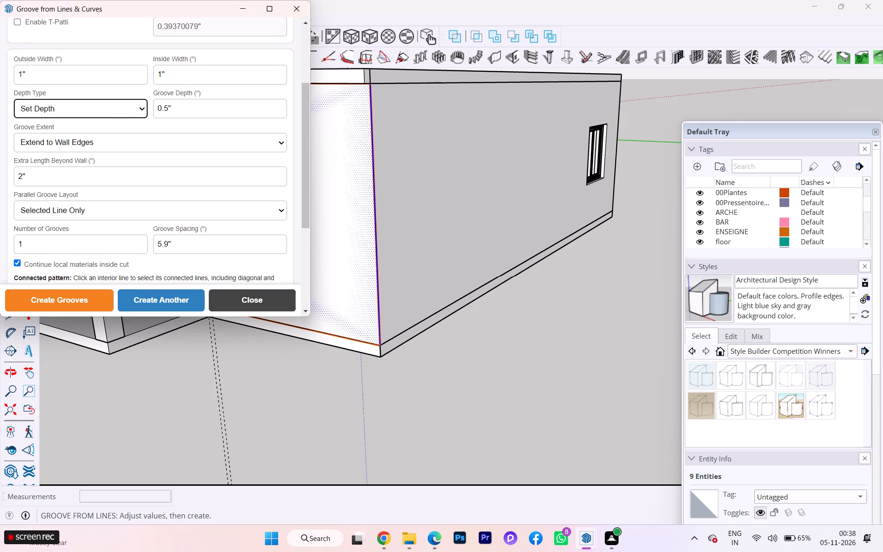
scroll(94, 136, up, 1)
scroll(94, 136, down, 1)
scroll(94, 136, up, 3)
scroll(94, 136, down, 1)
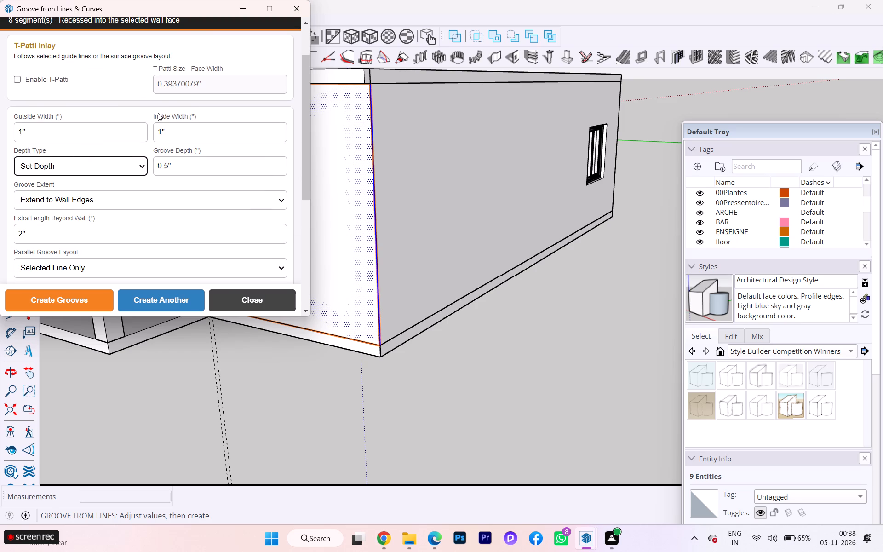
scroll(155, 167, down, 2)
scroll(154, 169, up, 1)
scroll(154, 169, down, 1)
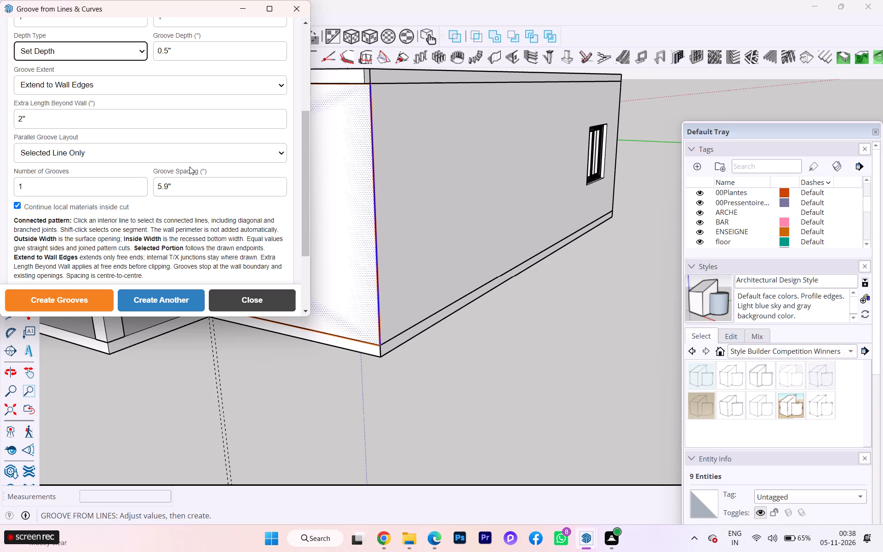
scroll(185, 165, down, 1)
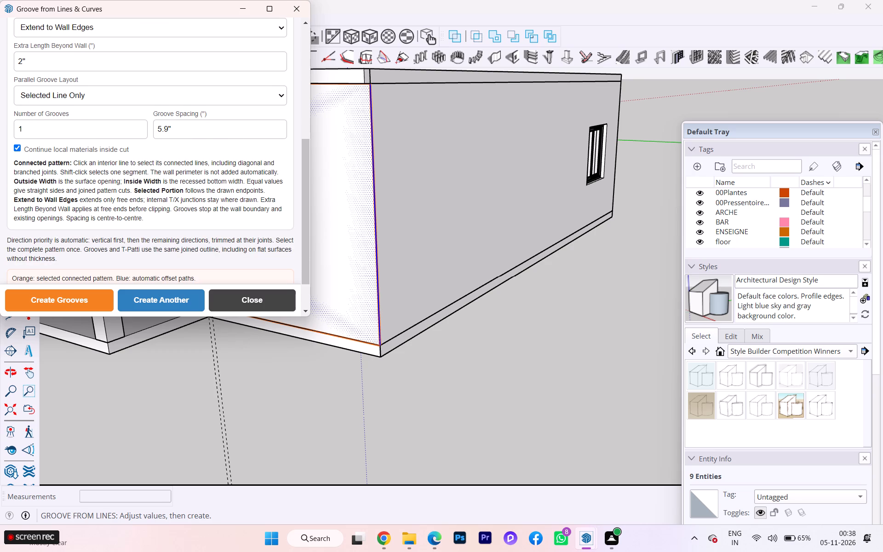
scroll(146, 152, up, 2)
scroll(146, 152, down, 2)
scroll(146, 152, up, 4)
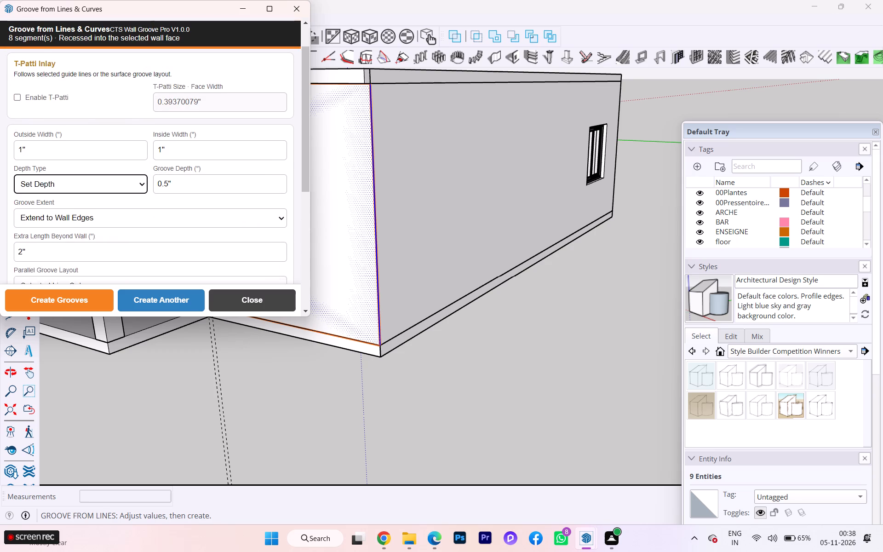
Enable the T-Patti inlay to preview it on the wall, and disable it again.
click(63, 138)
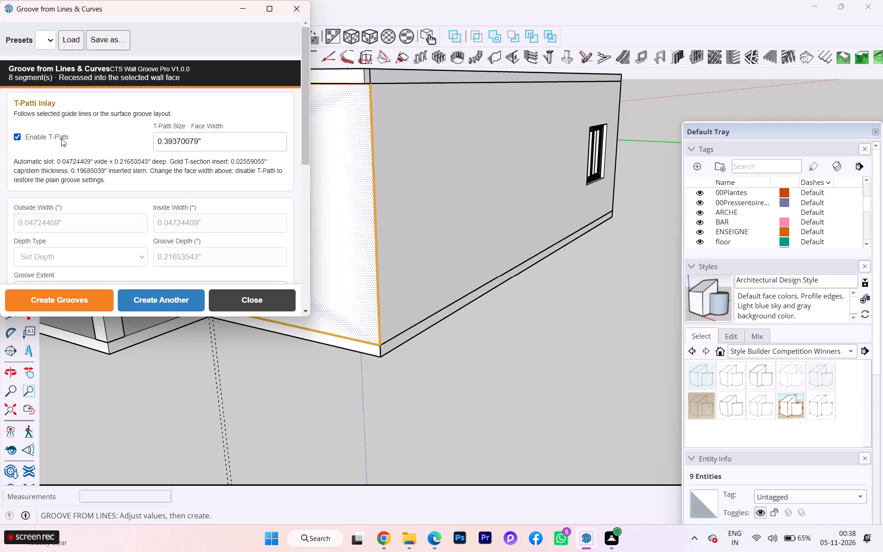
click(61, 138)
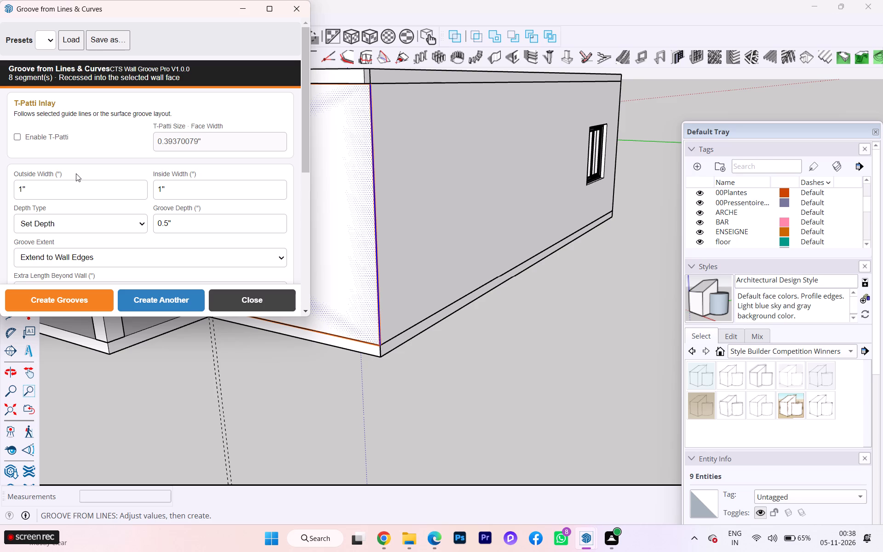
Examine the choices for depth type, groove extent and parallel groove layout, and read the notes on connected patterns and direction priority.
click(143, 222)
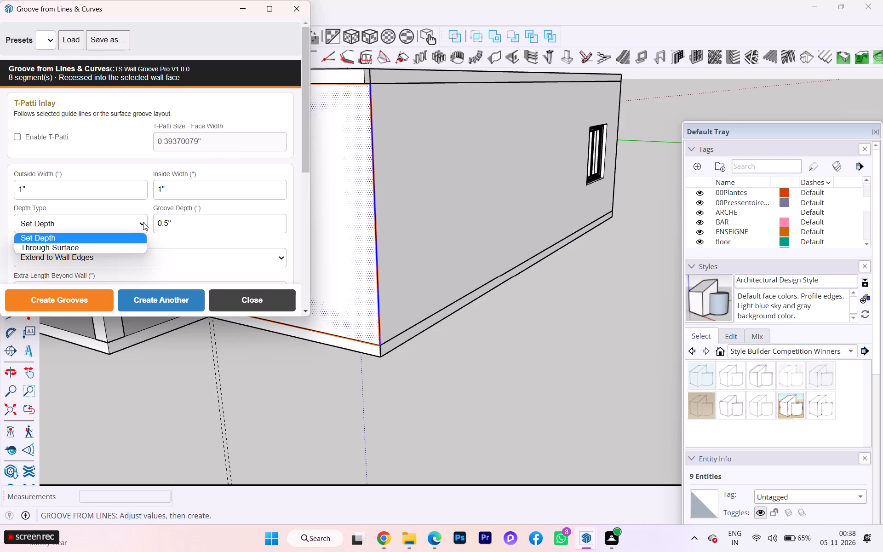
click(143, 222)
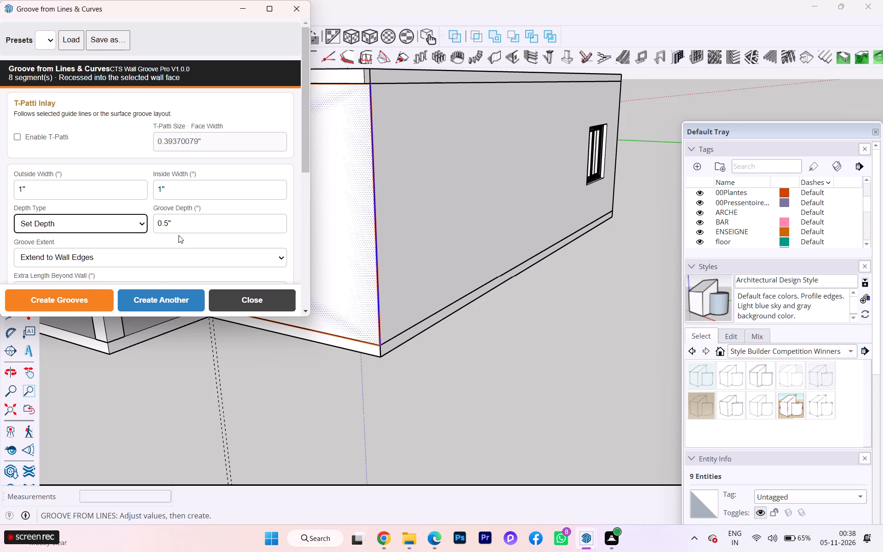
click(279, 258)
click(279, 258)
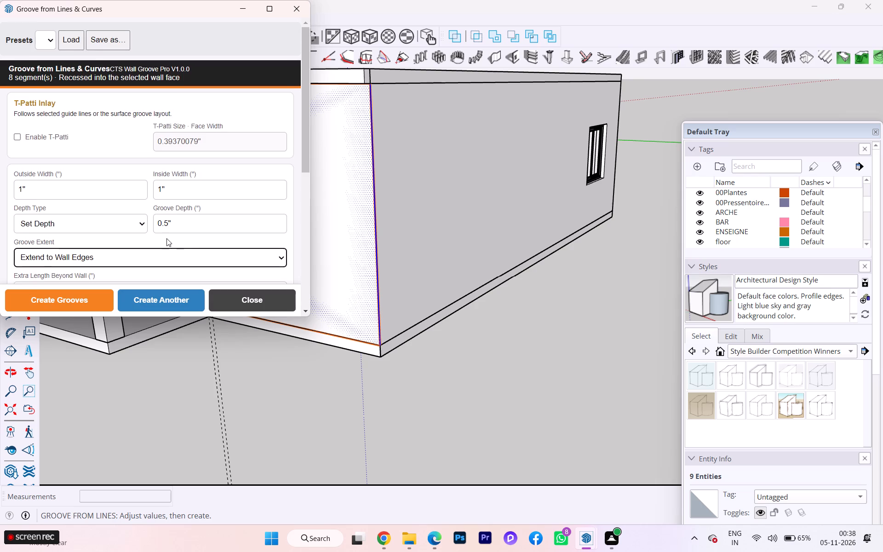
scroll(166, 238, down, 3)
scroll(166, 238, up, 1)
scroll(166, 238, down, 2)
scroll(171, 170, down, 2)
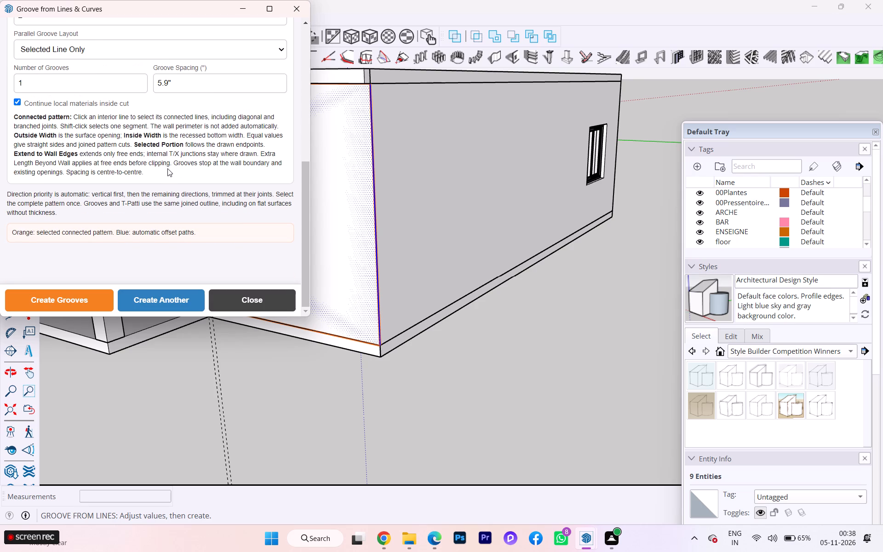
scroll(148, 192, up, 2)
scroll(150, 190, down, 2)
scroll(150, 190, up, 1)
scroll(159, 194, down, 2)
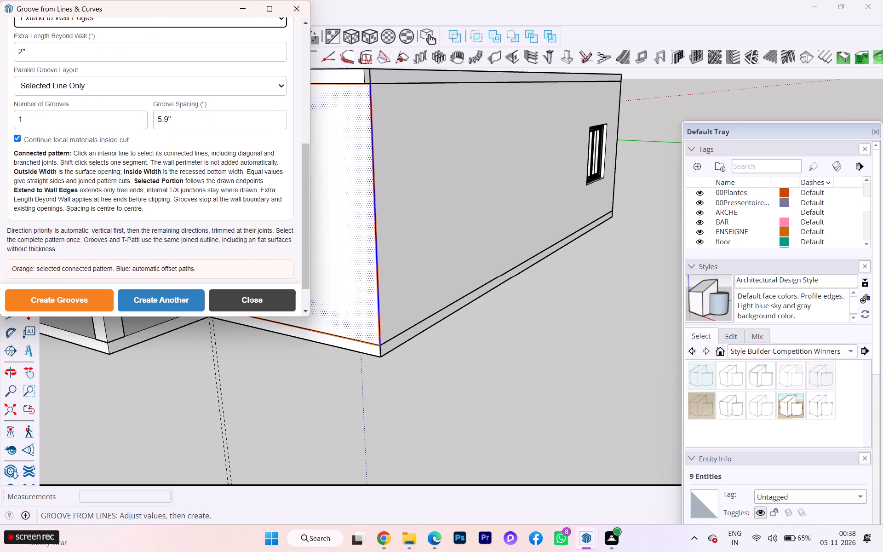
scroll(170, 202, down, 2)
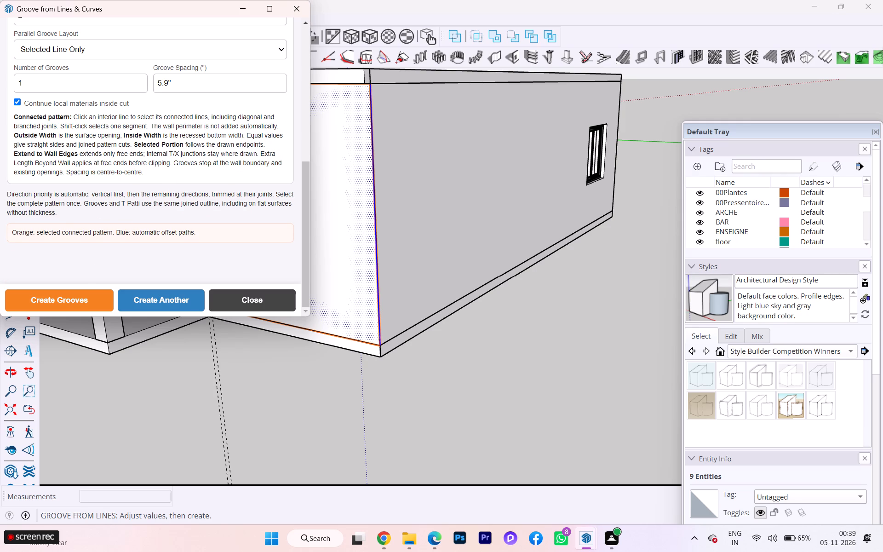
scroll(138, 176, up, 4)
scroll(138, 176, down, 1)
scroll(138, 176, up, 1)
scroll(139, 175, down, 1)
scroll(139, 175, up, 1)
scroll(139, 175, down, 3)
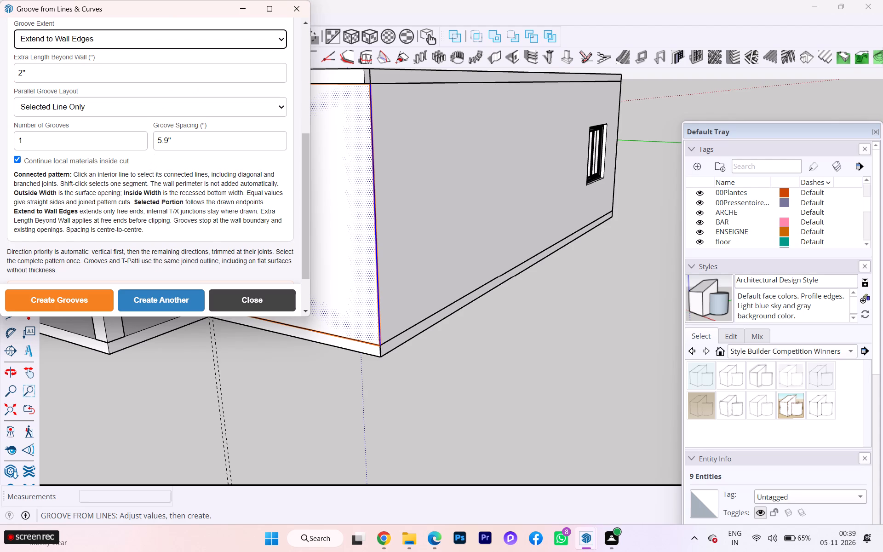
scroll(153, 149, up, 3)
scroll(153, 149, down, 1)
scroll(153, 149, up, 2)
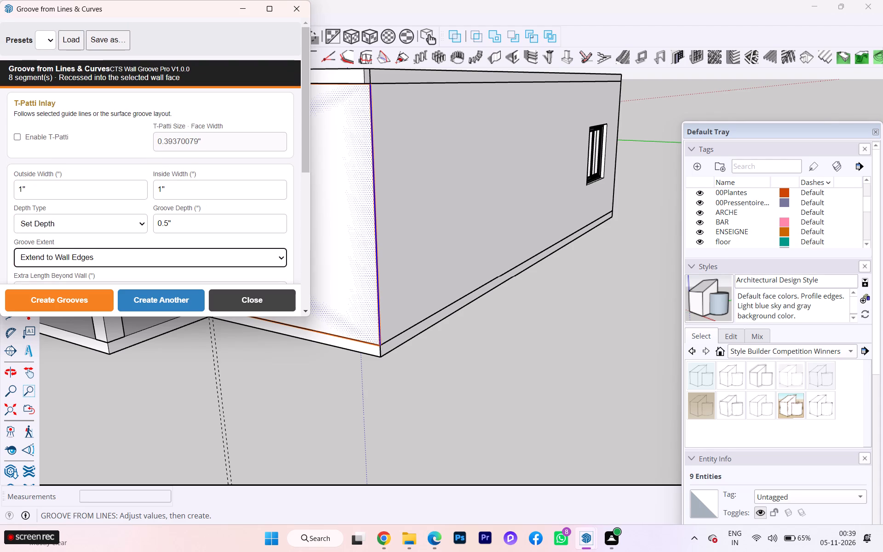
scroll(206, 184, down, 1)
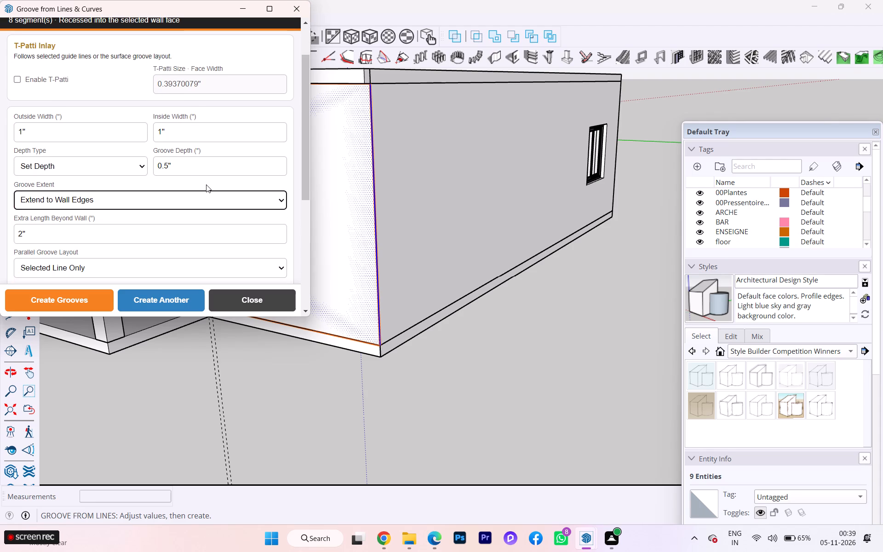
scroll(206, 184, down, 2)
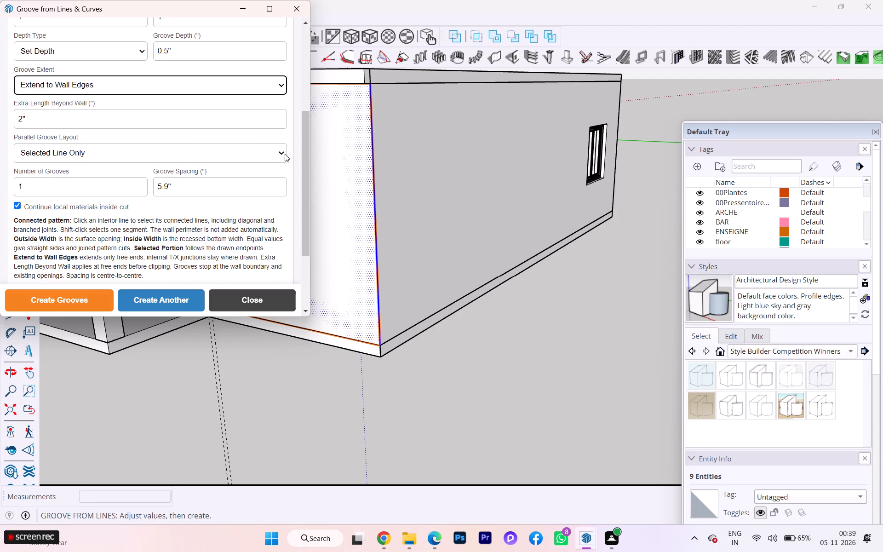
click(286, 153)
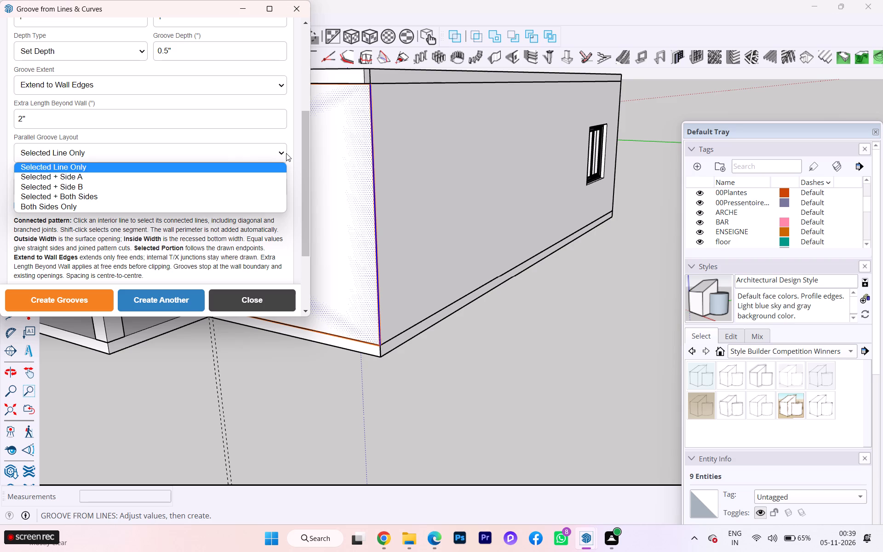
click(286, 153)
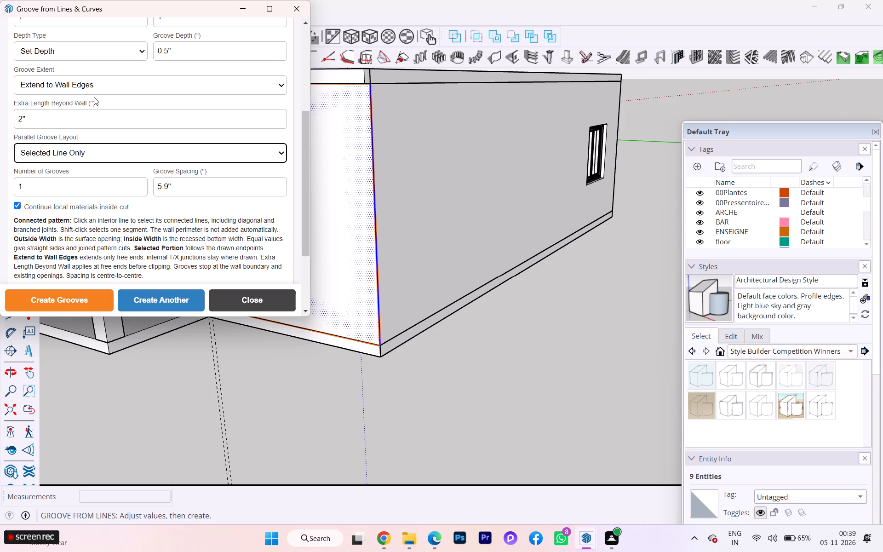
Set the groove extent to Selected Portion.
scroll(115, 67, up, 4)
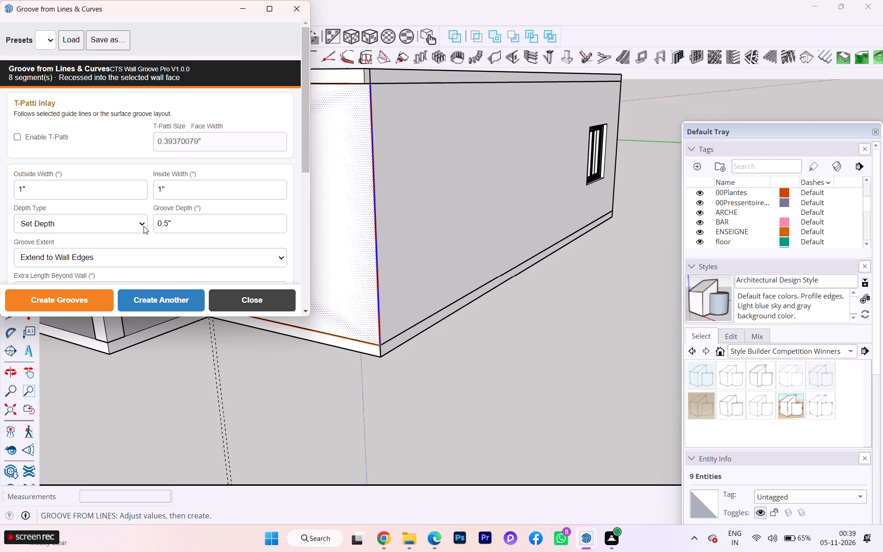
click(143, 226)
click(143, 223)
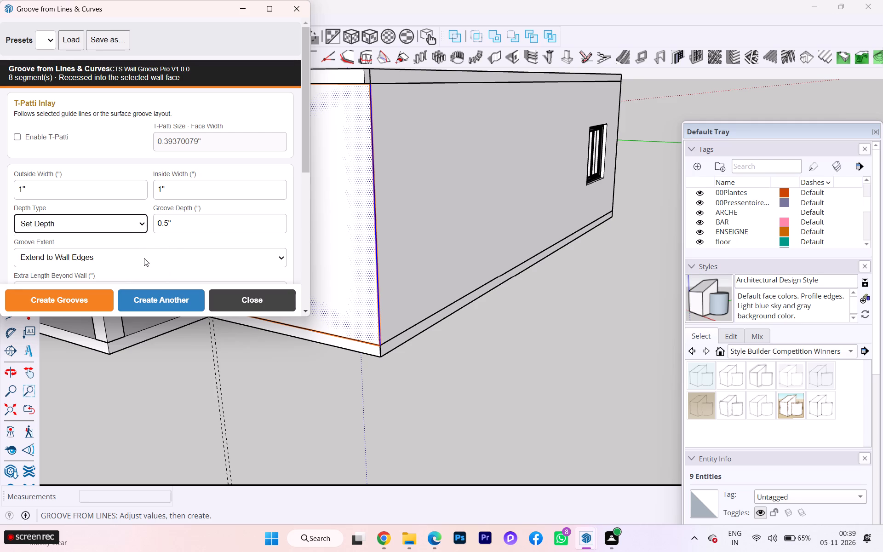
click(144, 258)
click(143, 256)
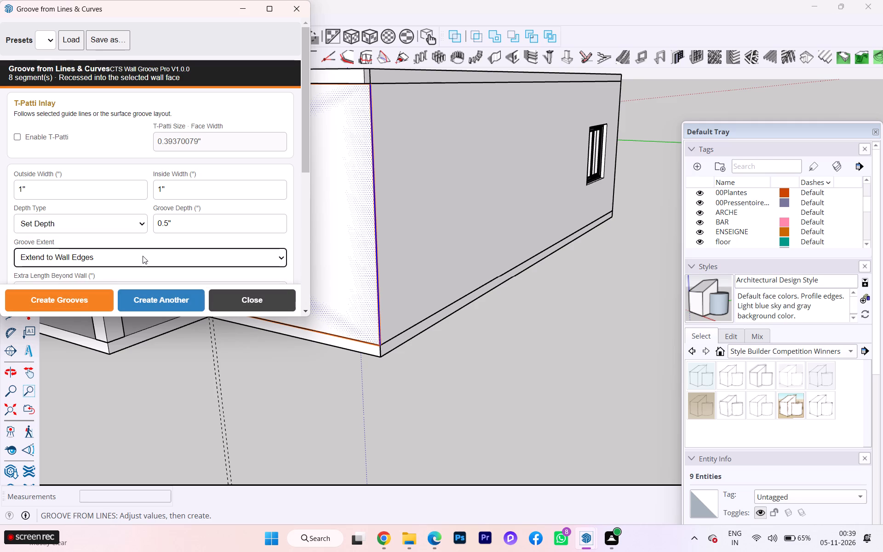
click(142, 256)
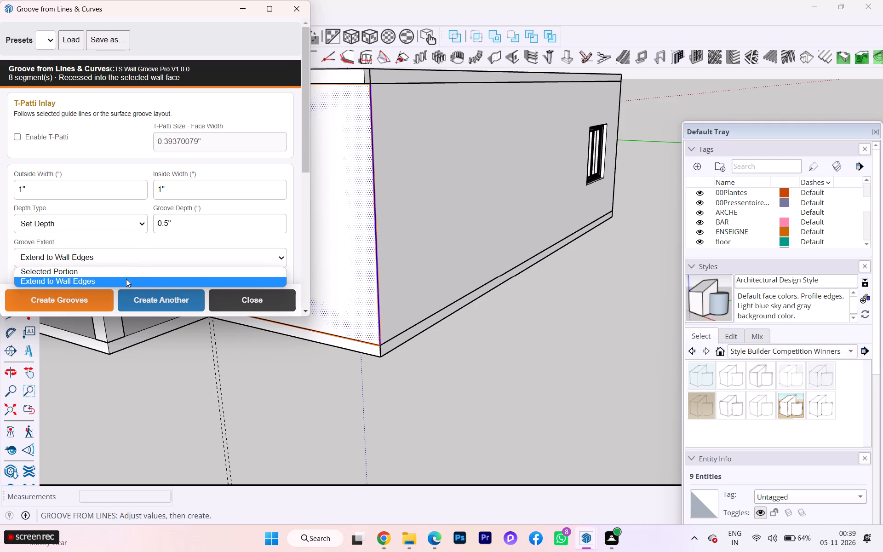
click(126, 275)
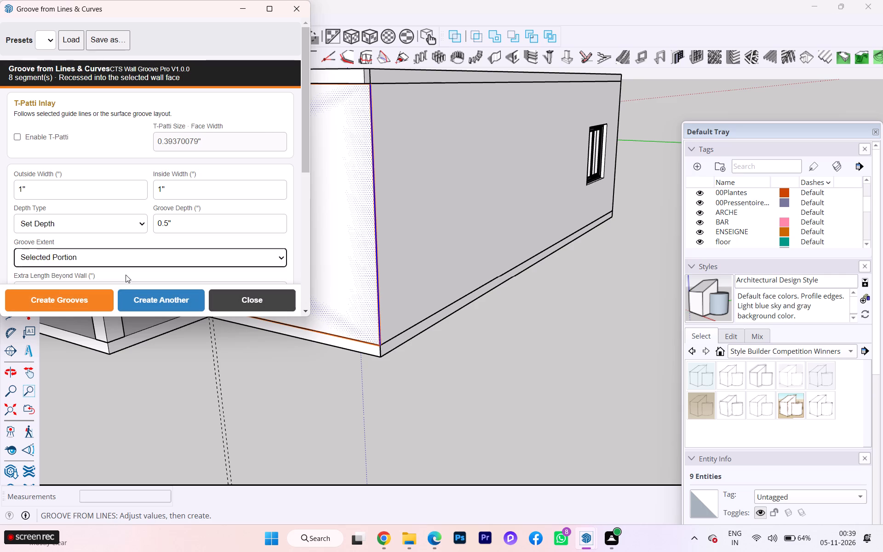
Set the groove depth type to Through Surface.
scroll(126, 262, down, 1)
click(134, 167)
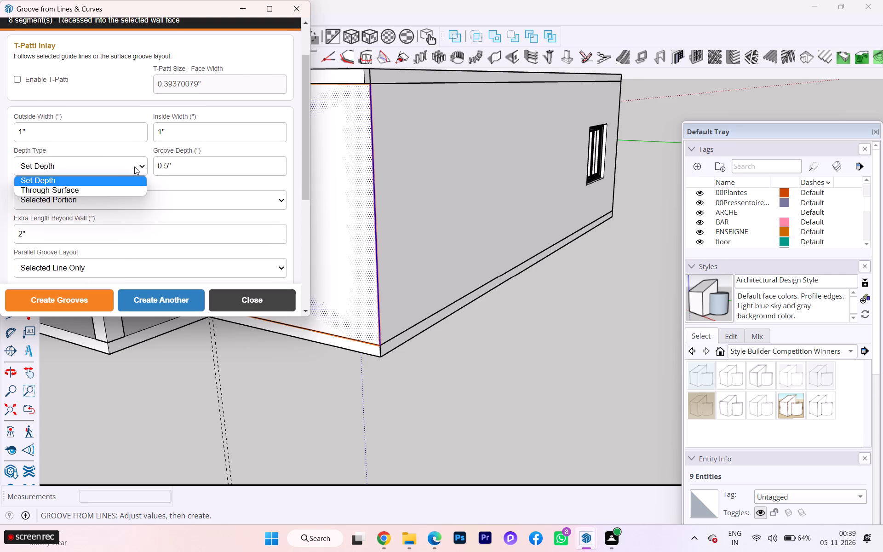
click(135, 166)
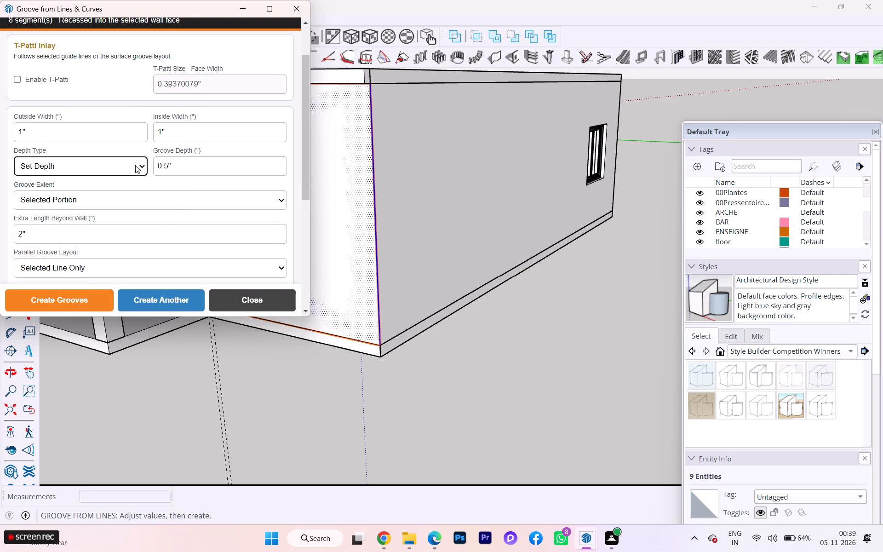
click(135, 165)
click(128, 187)
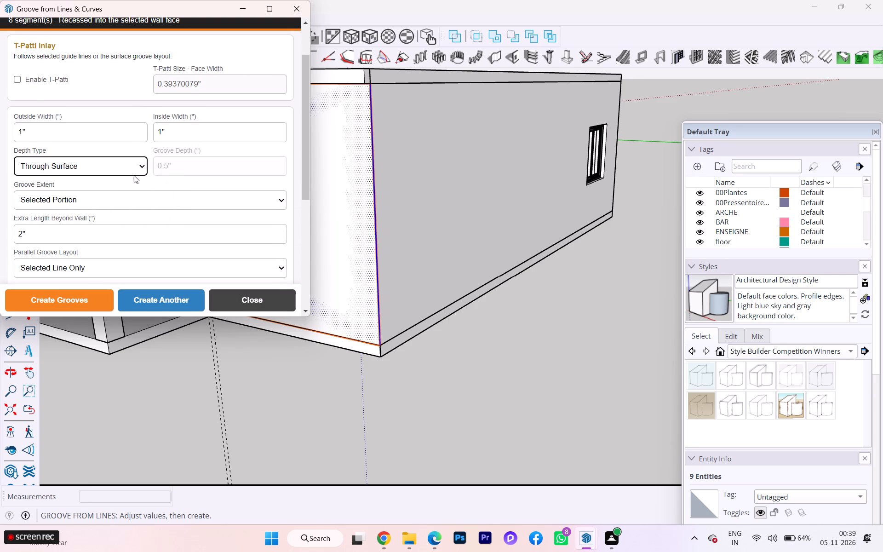
Set the groove's outside width to 4" and its inside width to 2".
click(131, 130)
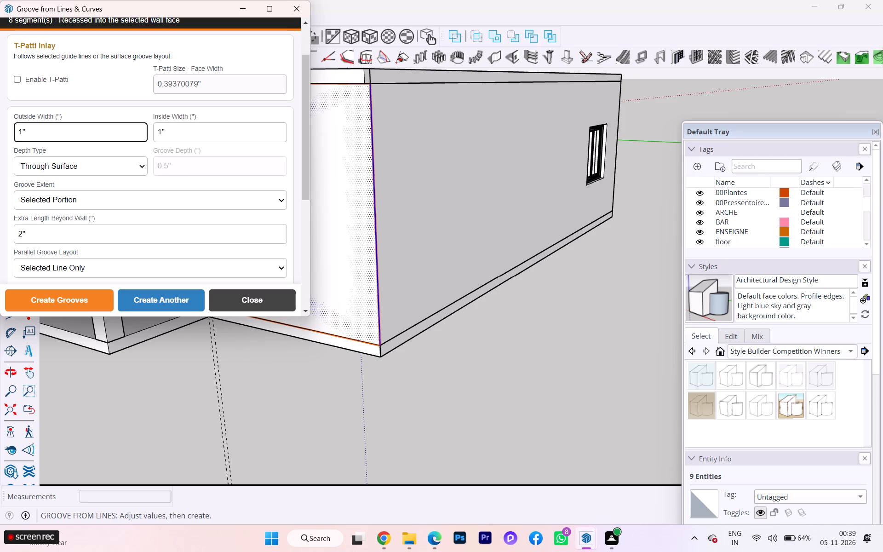
key(BackSpace)
key(BackSpace)
key(4)
key(shift+quotedbl)
click(186, 124)
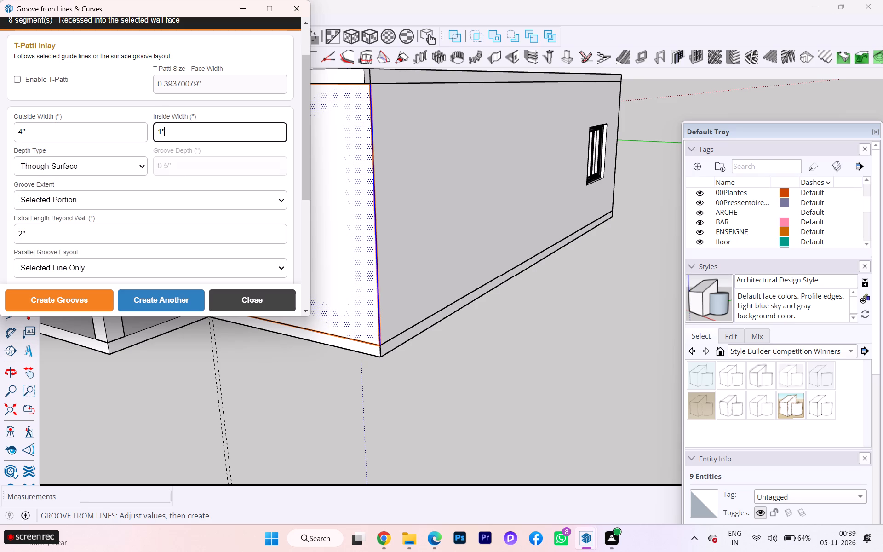
key(BackSpace)
key(BackSpace)
text(2")
Set the number of grooves to 15.
scroll(72, 236, down, 2)
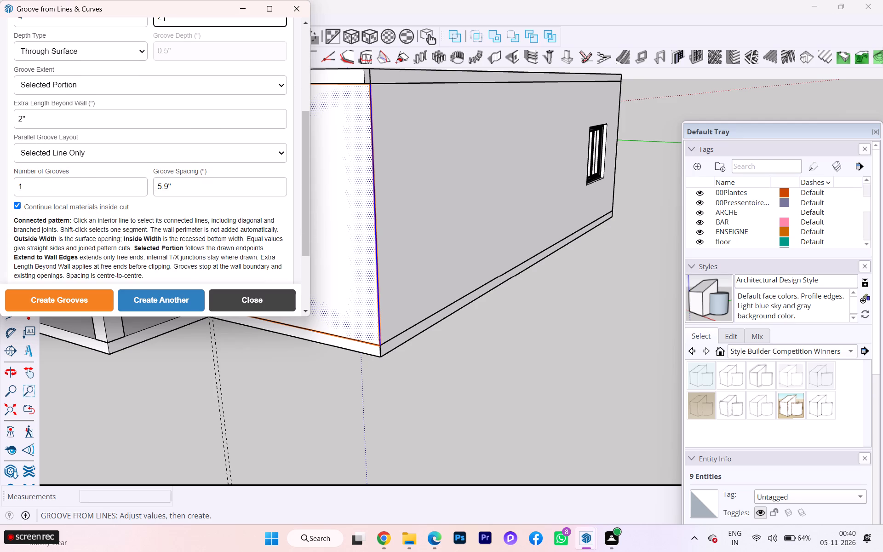
click(37, 186)
key(BackSpace)
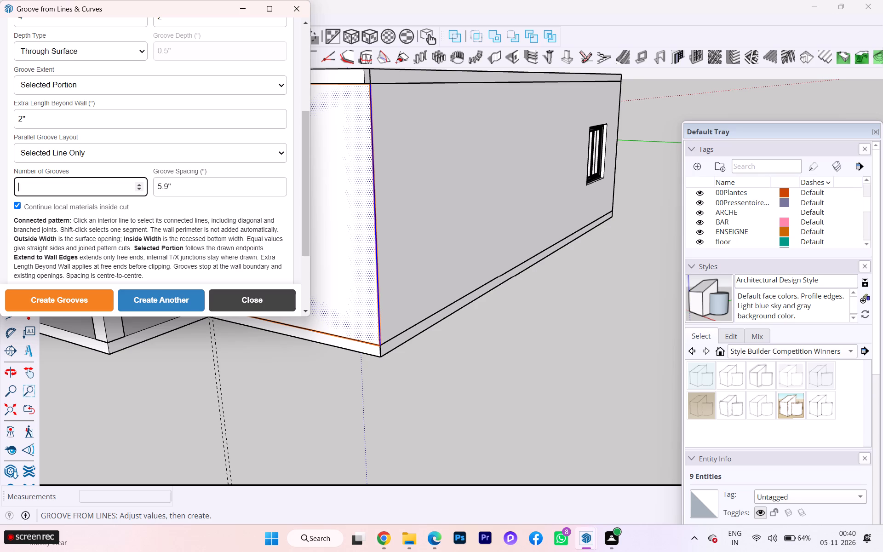
text(15)
Set the groove spacing to 2".
click(51, 126)
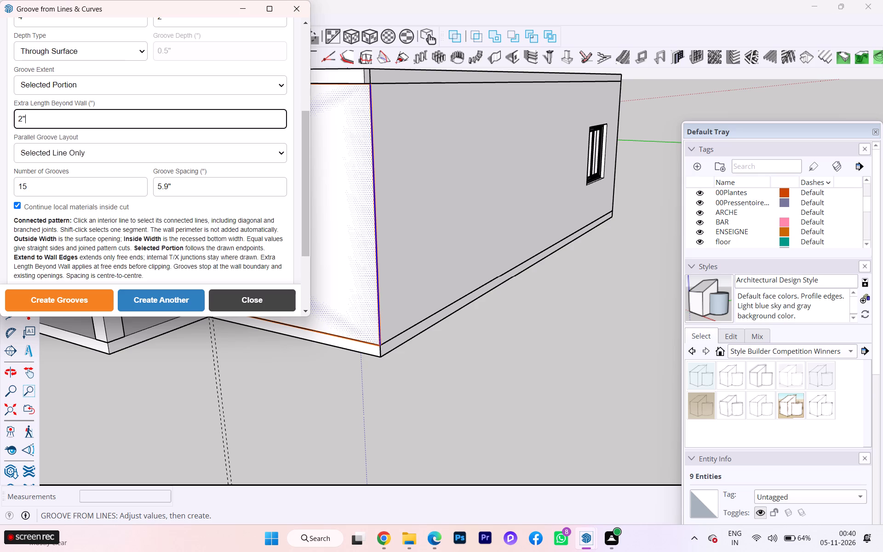
click(51, 124)
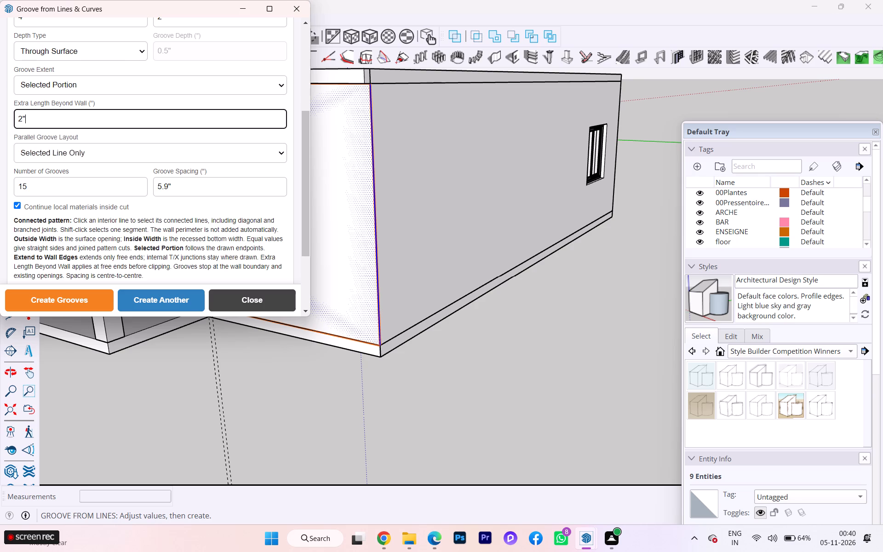
click(42, 122)
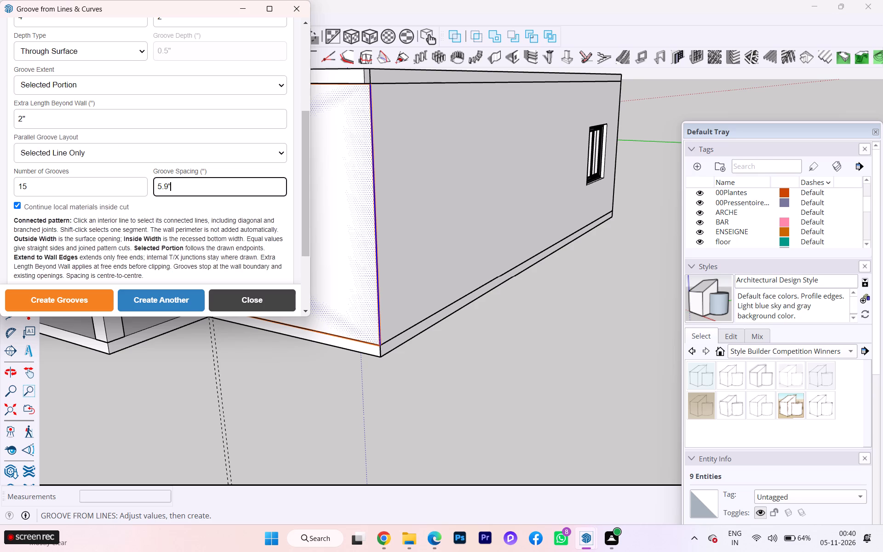
click(185, 186)
key(BackSpace)
key(BackSpace)
key(BackSpace)
key(BackSpace)
key(BackSpace)
key(BackSpace)
key(BackSpace)
key(BackSpace)
key(BackSpace)
key(BackSpace)
key(BackSpace)
key(BackSpace)
key(BackSpace)
key(BackSpace)
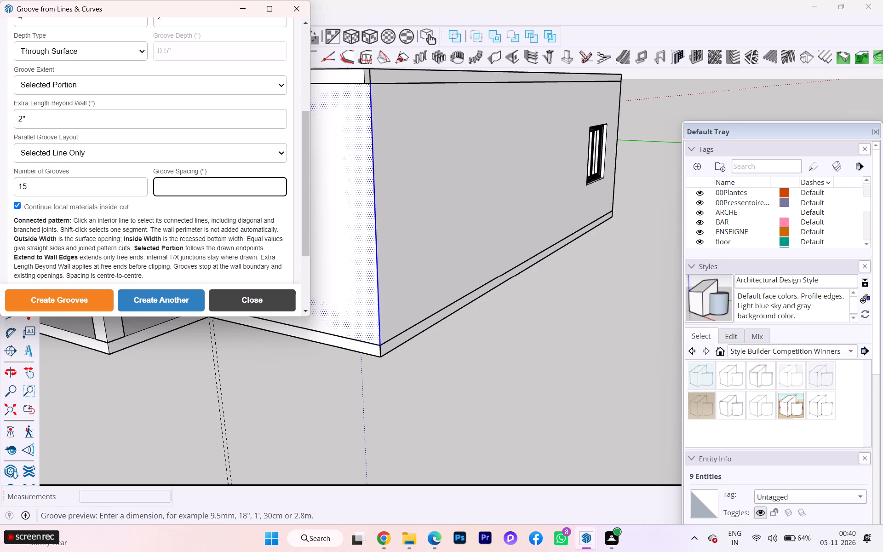
key(2)
key(Up)
key(shift+quotedbl)
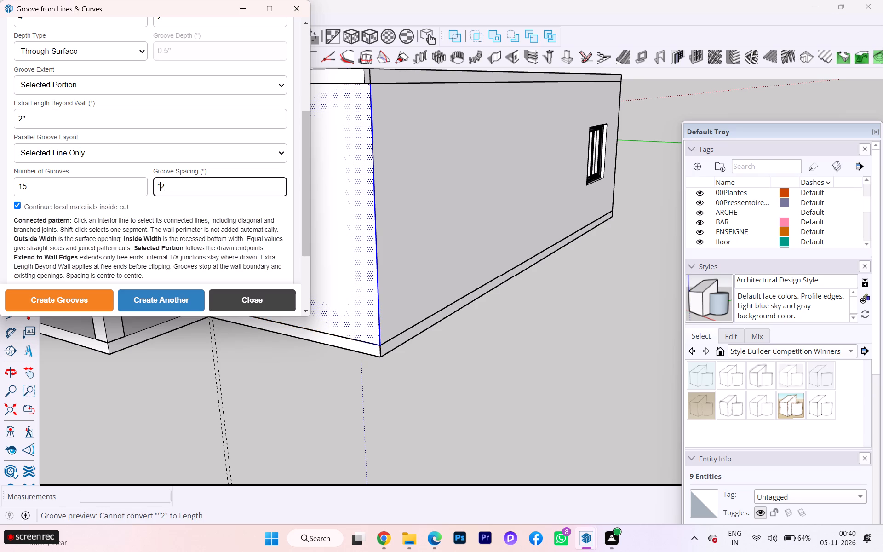
key(BackSpace)
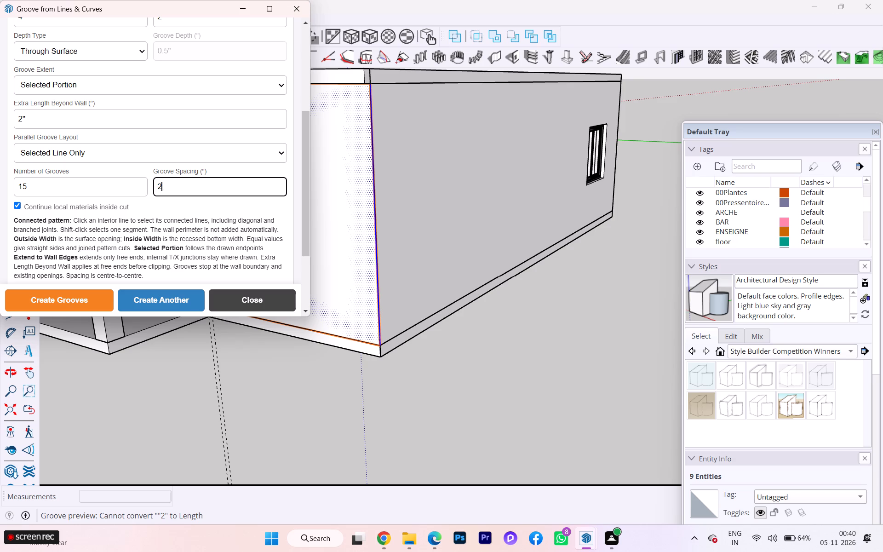
key(Right)
key(shift+quotedbl)
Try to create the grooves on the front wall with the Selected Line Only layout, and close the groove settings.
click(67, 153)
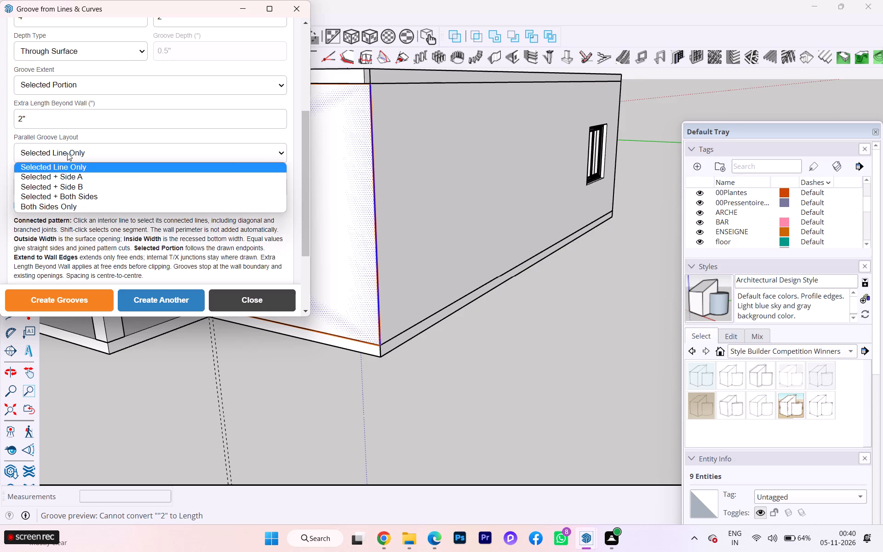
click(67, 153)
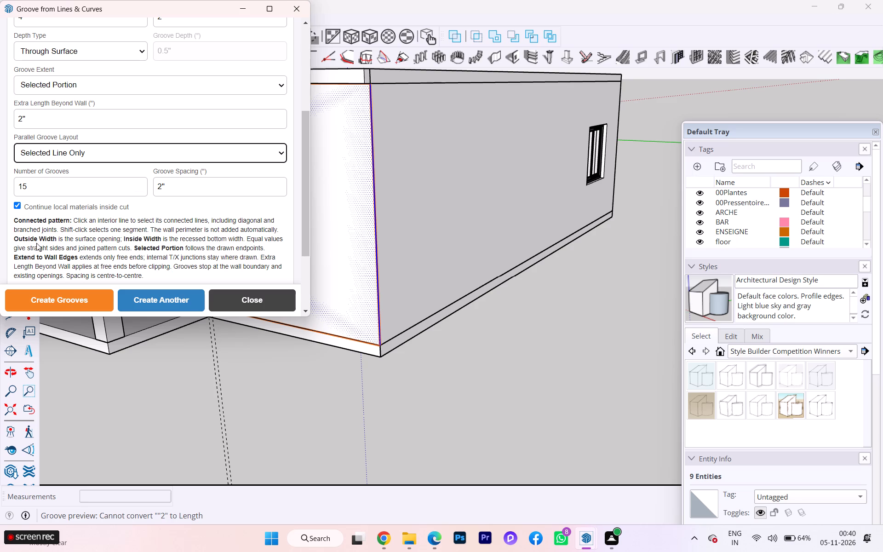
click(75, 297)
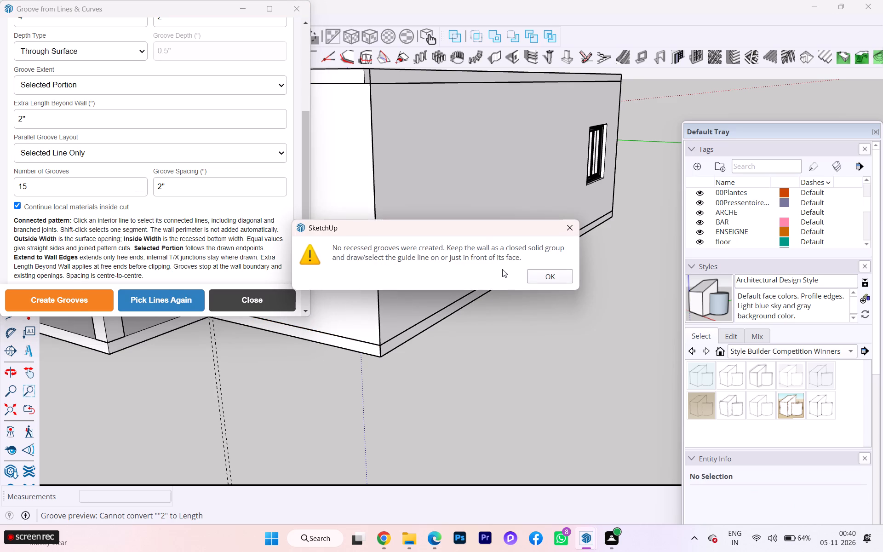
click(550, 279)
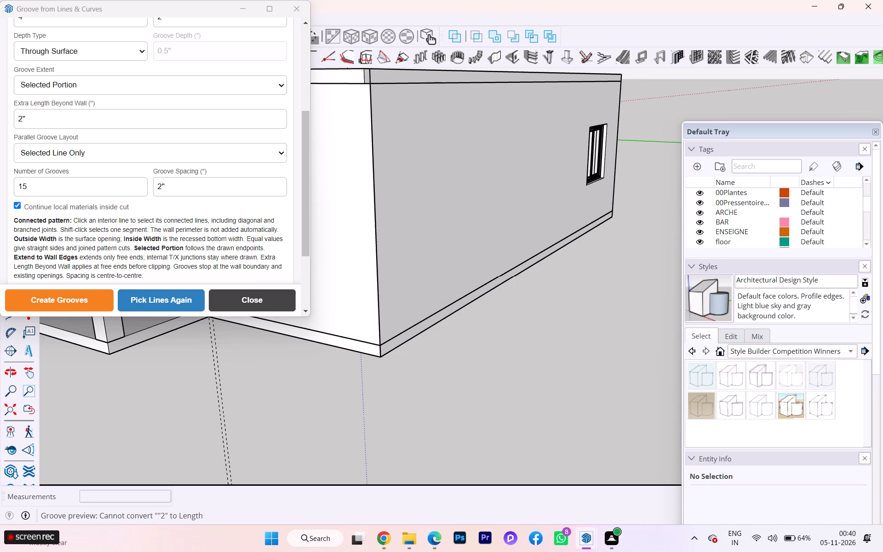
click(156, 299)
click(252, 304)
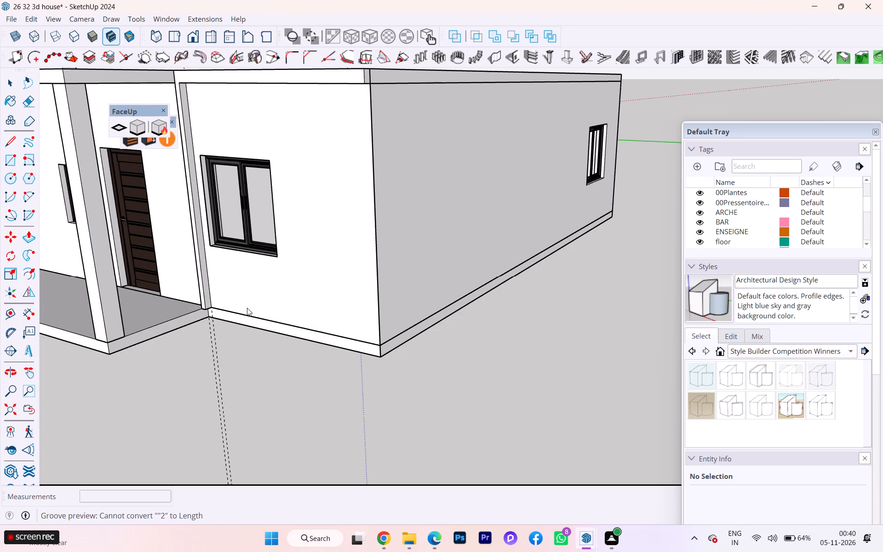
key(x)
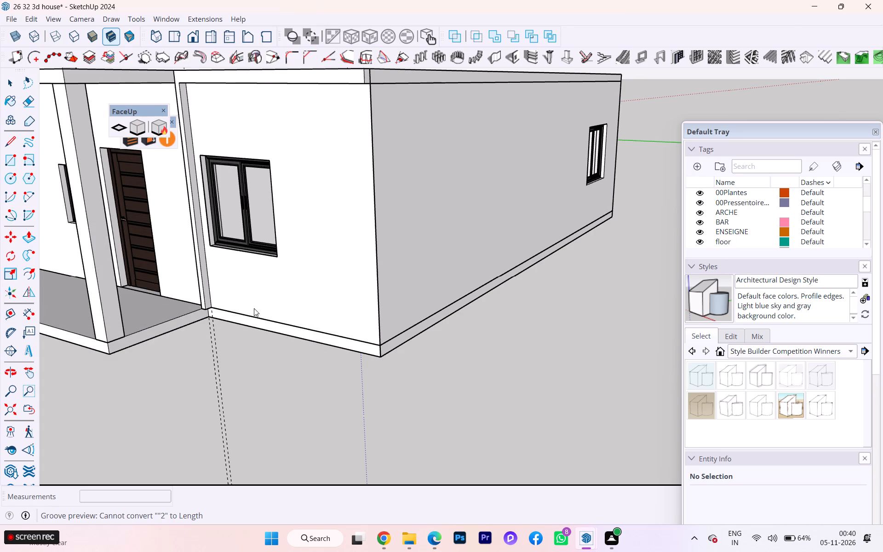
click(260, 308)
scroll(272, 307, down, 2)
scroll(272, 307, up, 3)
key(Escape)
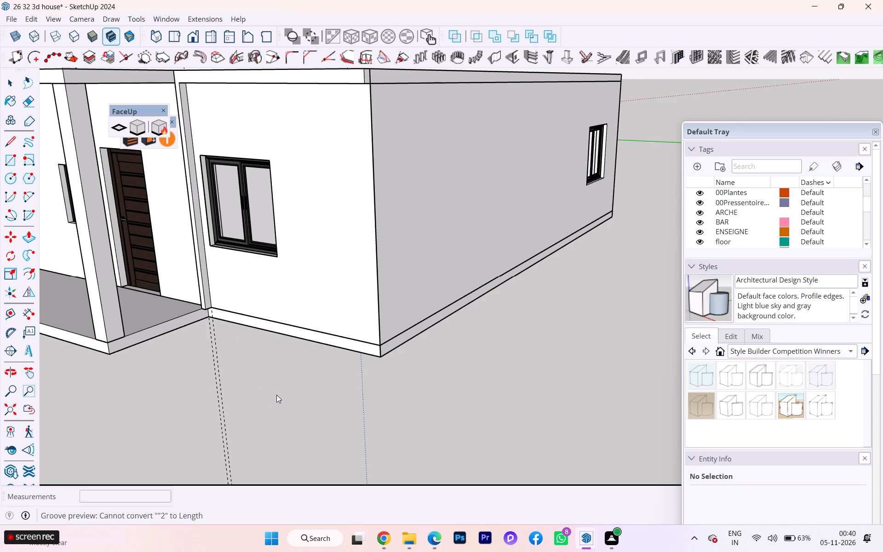
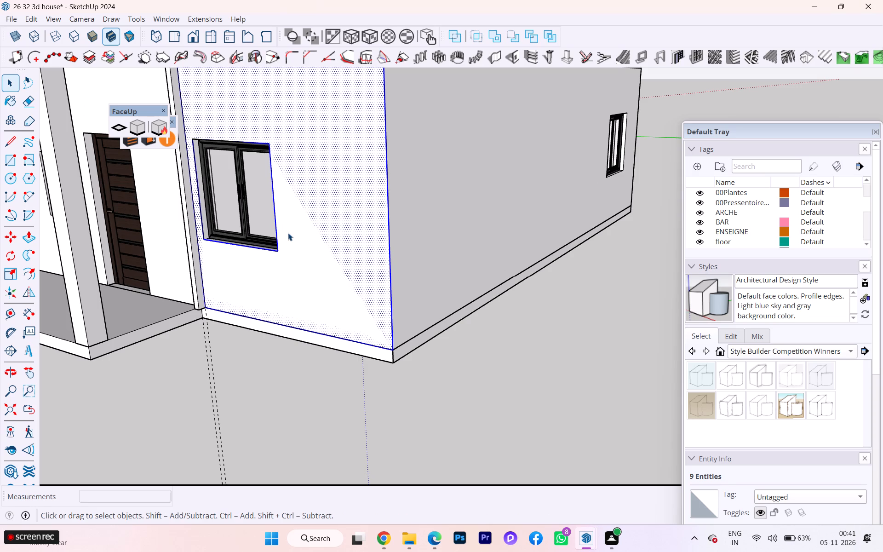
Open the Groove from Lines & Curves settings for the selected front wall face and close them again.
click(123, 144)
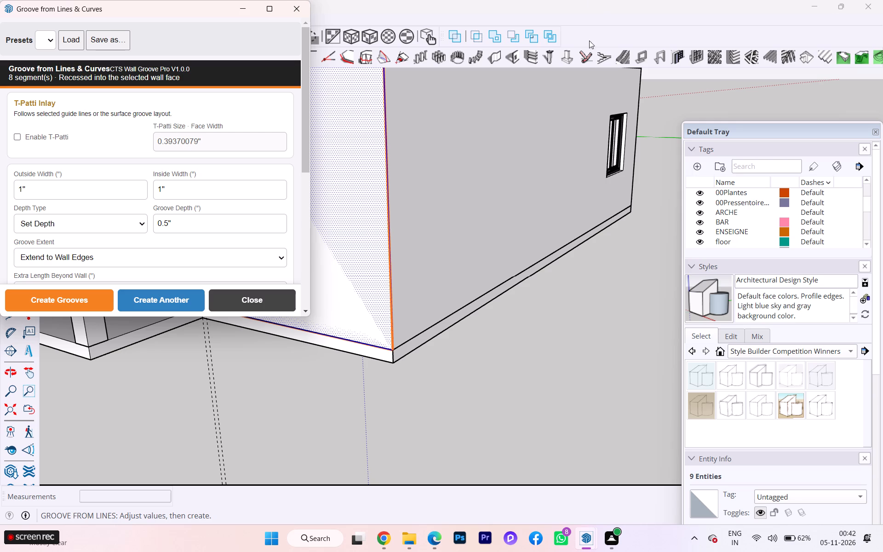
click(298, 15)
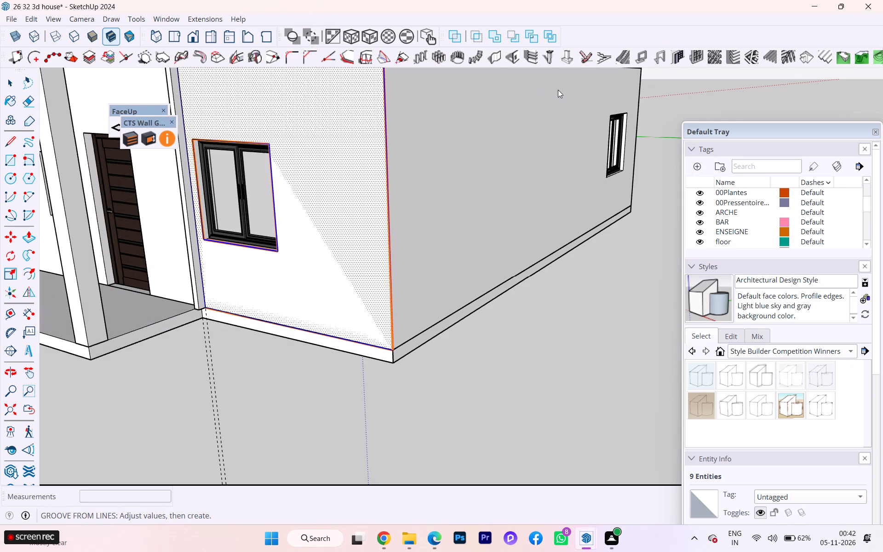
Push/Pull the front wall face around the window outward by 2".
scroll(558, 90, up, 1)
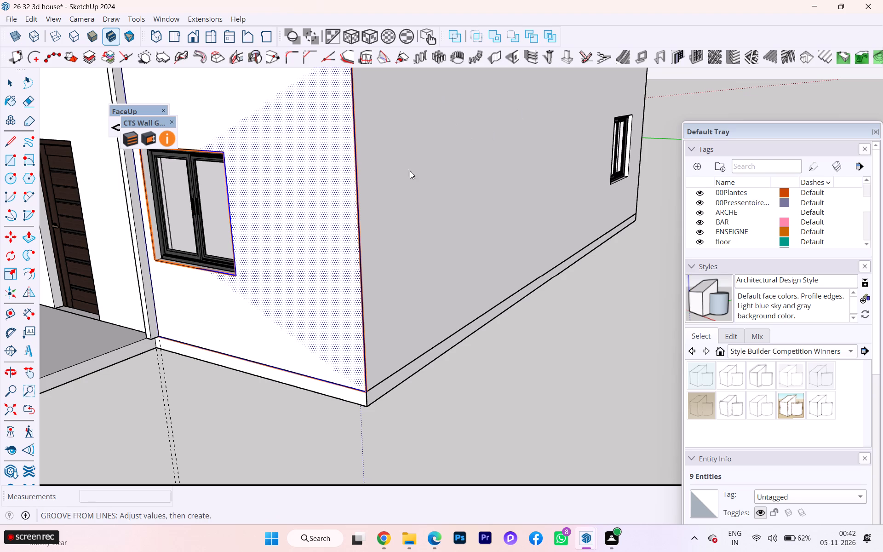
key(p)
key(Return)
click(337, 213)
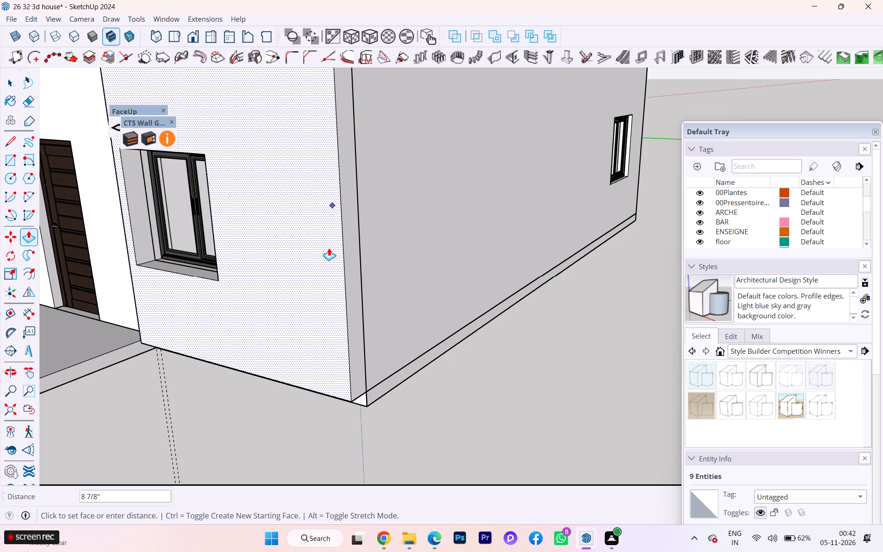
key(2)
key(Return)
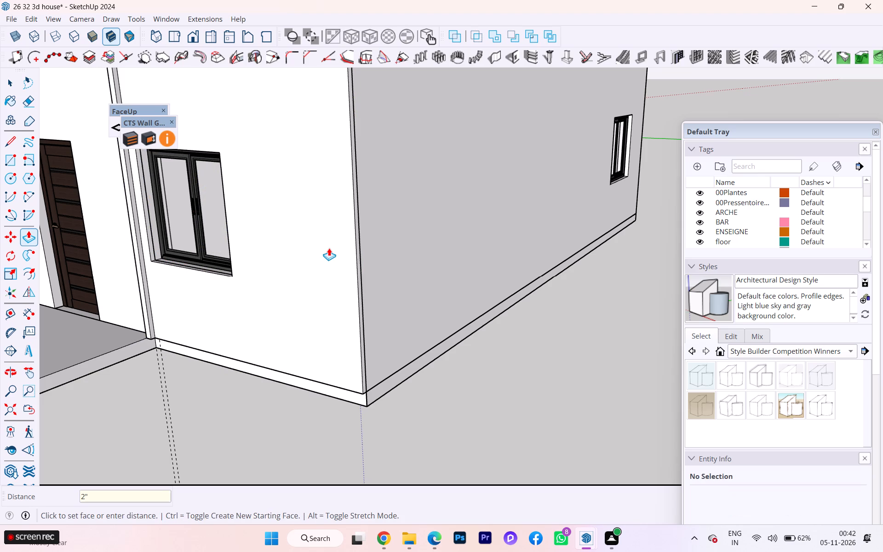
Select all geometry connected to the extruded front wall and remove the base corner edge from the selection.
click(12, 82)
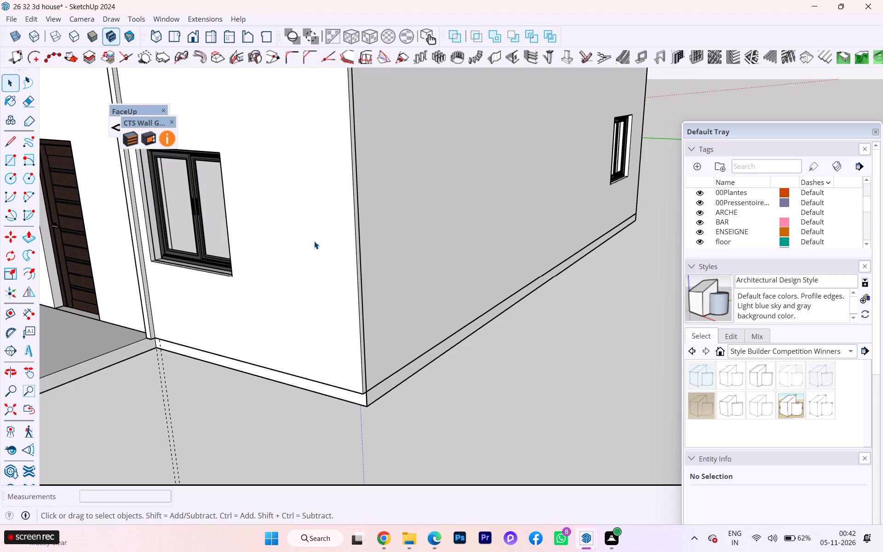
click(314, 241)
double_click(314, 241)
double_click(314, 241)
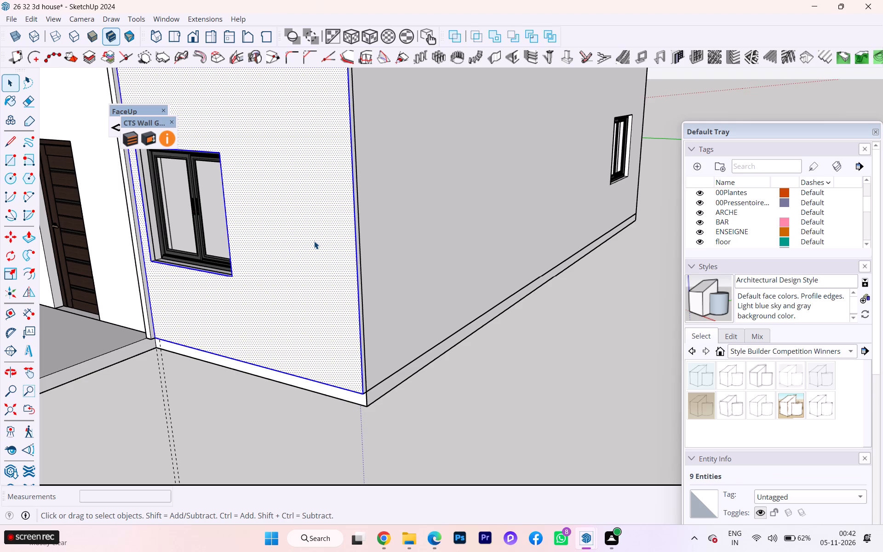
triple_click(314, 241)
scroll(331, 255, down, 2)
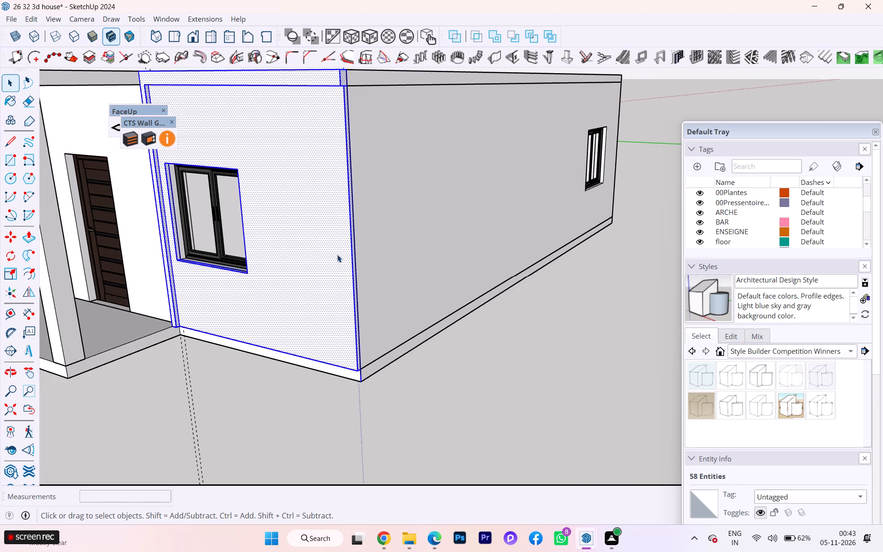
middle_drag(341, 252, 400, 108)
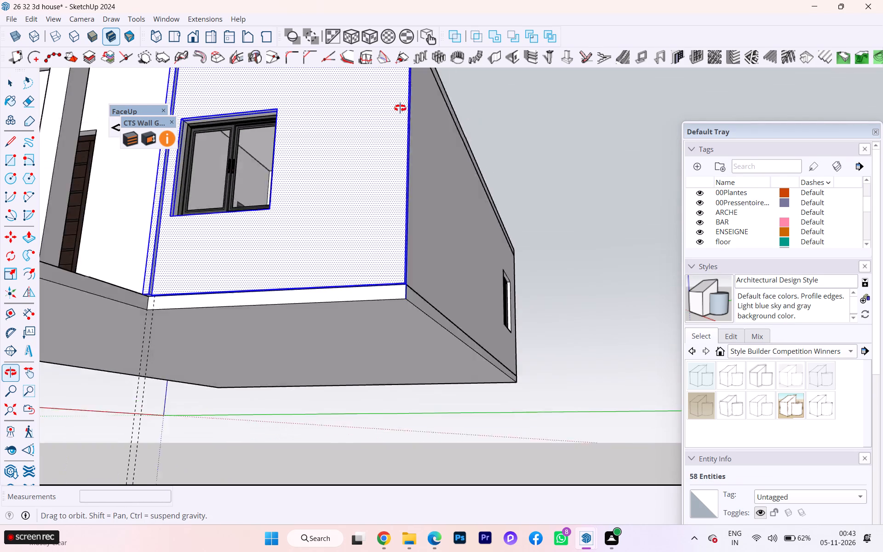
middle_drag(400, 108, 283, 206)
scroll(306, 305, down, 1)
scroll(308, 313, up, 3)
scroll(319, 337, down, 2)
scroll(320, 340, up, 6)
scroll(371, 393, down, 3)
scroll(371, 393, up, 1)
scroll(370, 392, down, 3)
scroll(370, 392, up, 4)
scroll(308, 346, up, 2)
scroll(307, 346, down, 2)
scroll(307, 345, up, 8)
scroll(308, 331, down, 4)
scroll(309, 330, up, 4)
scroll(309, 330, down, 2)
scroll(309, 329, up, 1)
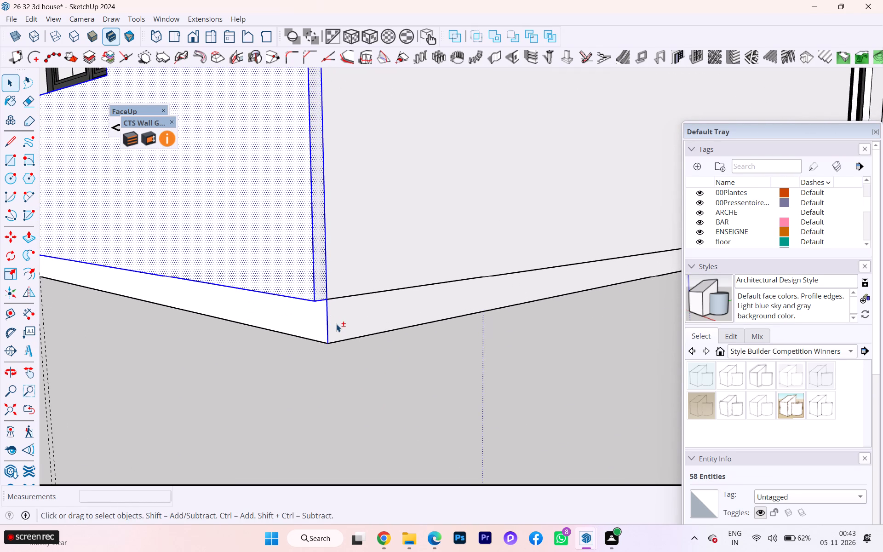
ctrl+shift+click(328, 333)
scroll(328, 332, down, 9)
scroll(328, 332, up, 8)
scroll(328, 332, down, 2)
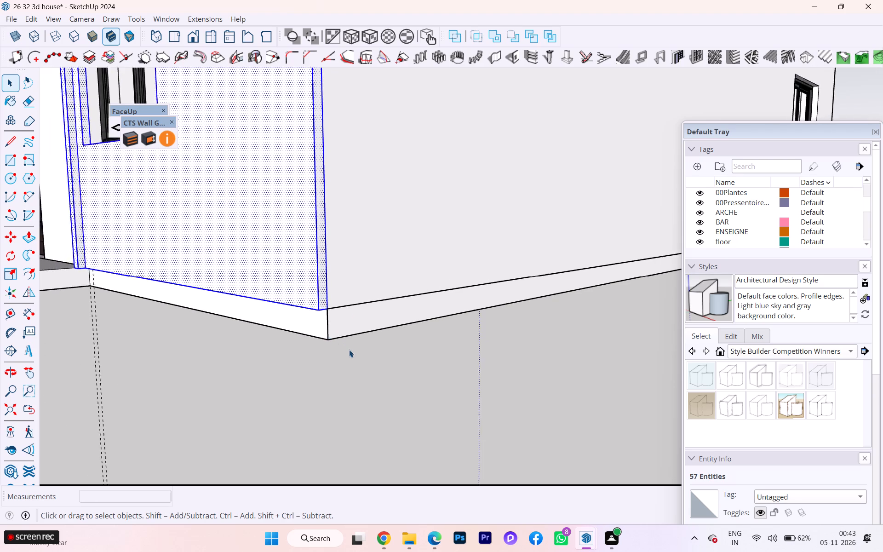
Examine the extruded front wall from several sides and check which geometry is connected to it.
scroll(349, 350, down, 1)
scroll(352, 353, up, 4)
scroll(352, 353, down, 13)
scroll(350, 346, up, 2)
scroll(350, 346, down, 2)
scroll(350, 346, up, 3)
scroll(350, 346, down, 3)
scroll(346, 345, up, 3)
scroll(346, 349, down, 3)
middle_drag(306, 333, 462, 366)
scroll(447, 359, down, 1)
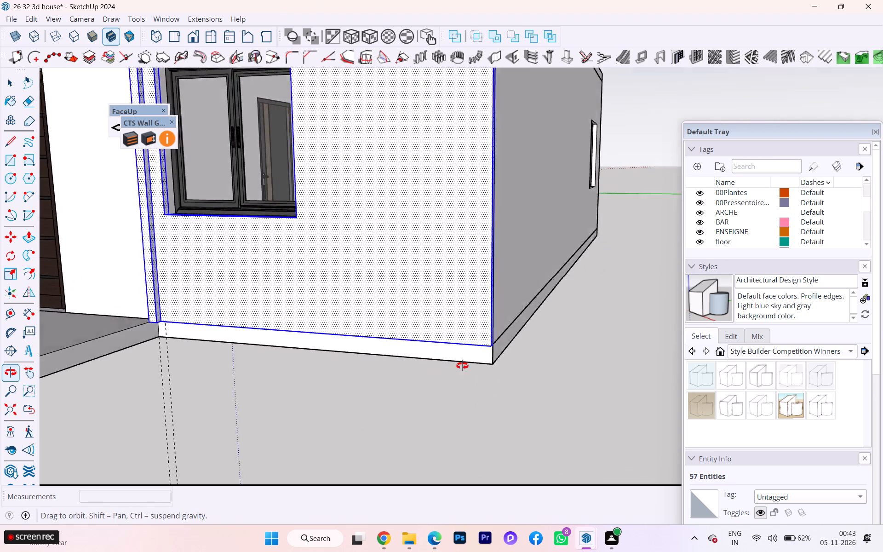
middle_drag(462, 366, 531, 387)
scroll(380, 322, down, 4)
click(434, 341)
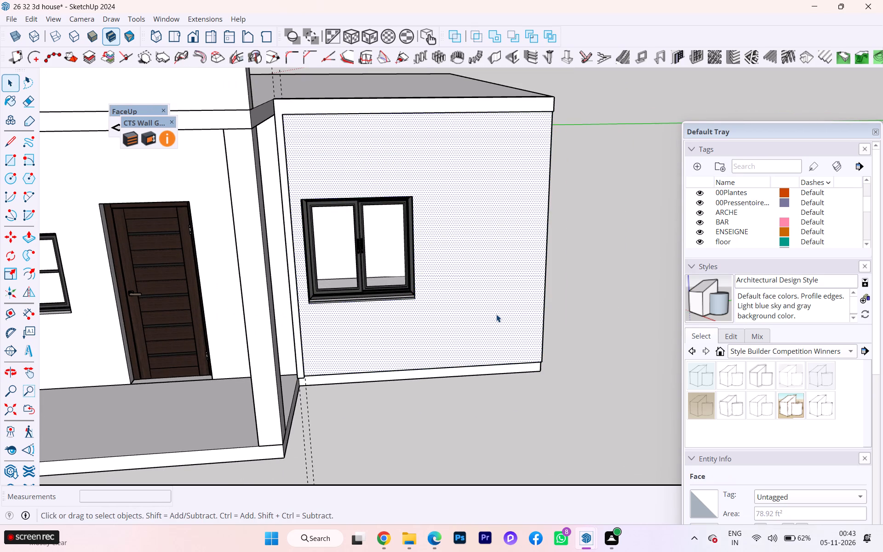
double_click(495, 313)
scroll(510, 316, down, 1)
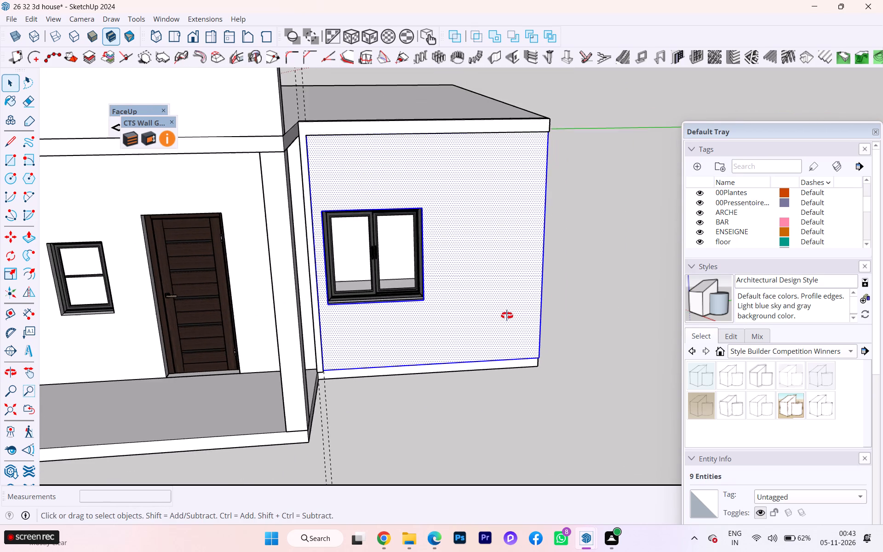
middle_drag(508, 316, 275, 316)
triple_click(379, 261)
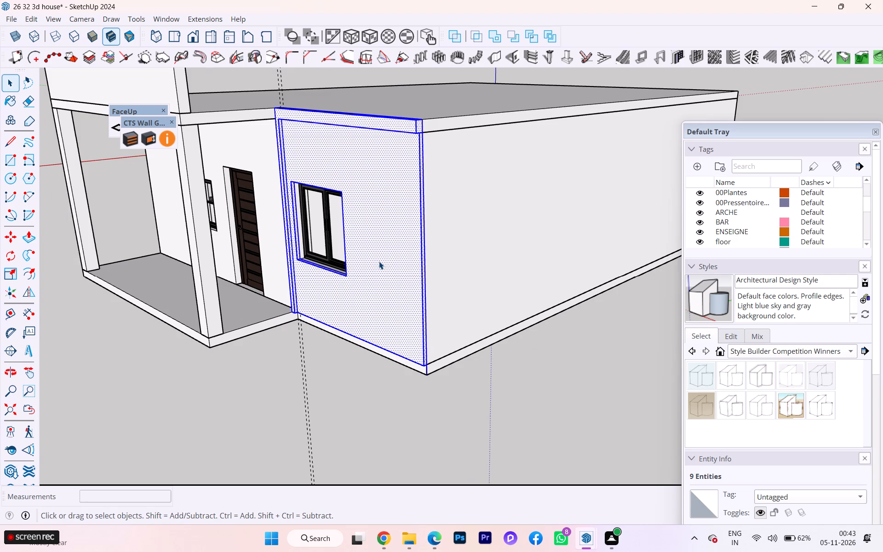
scroll(416, 140, up, 1)
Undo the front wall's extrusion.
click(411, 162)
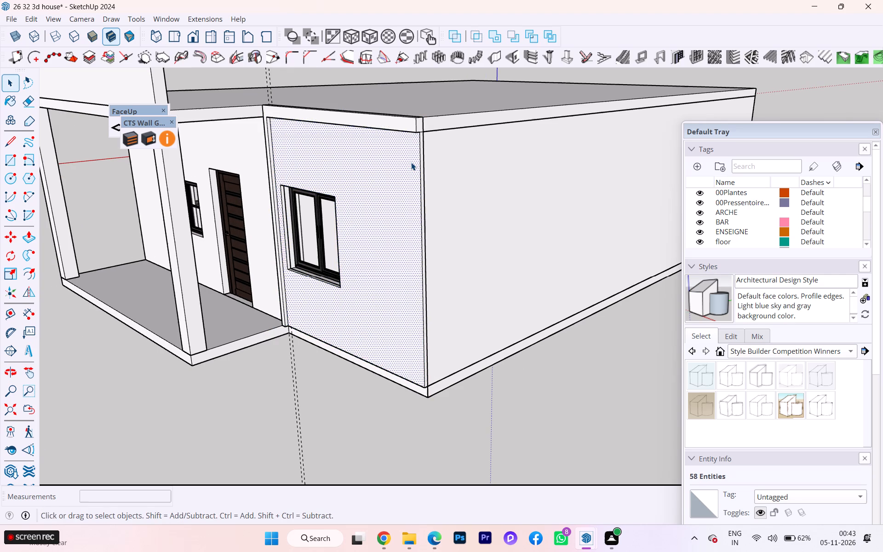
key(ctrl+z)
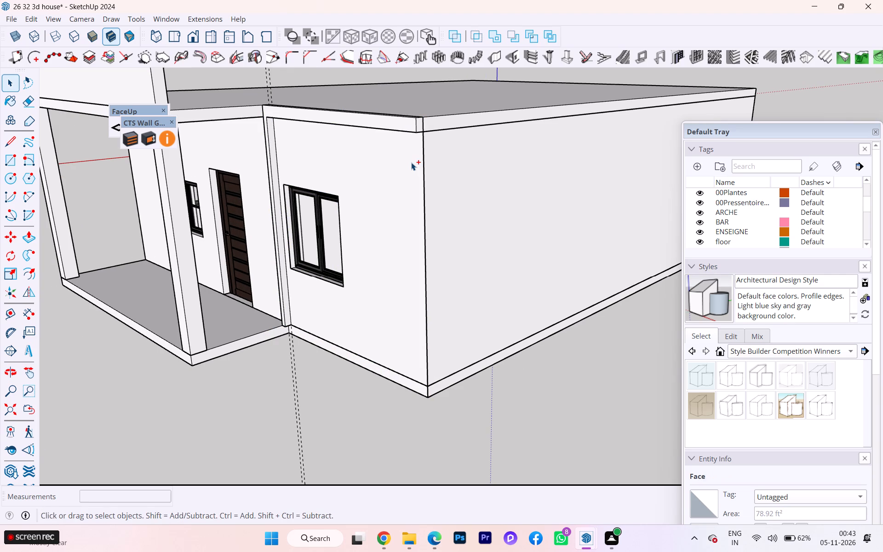
Select the front wall face around the window with its edges and make them a group.
click(408, 179)
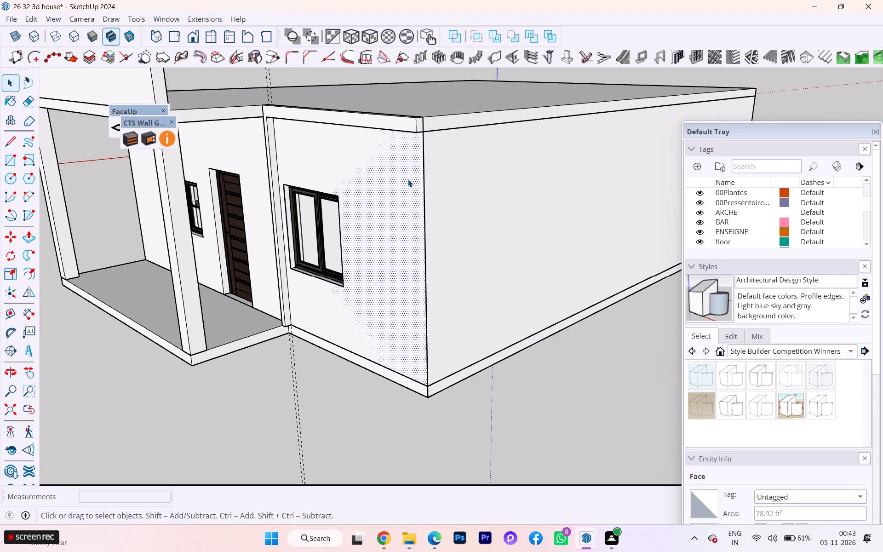
key(h)
double_click(408, 179)
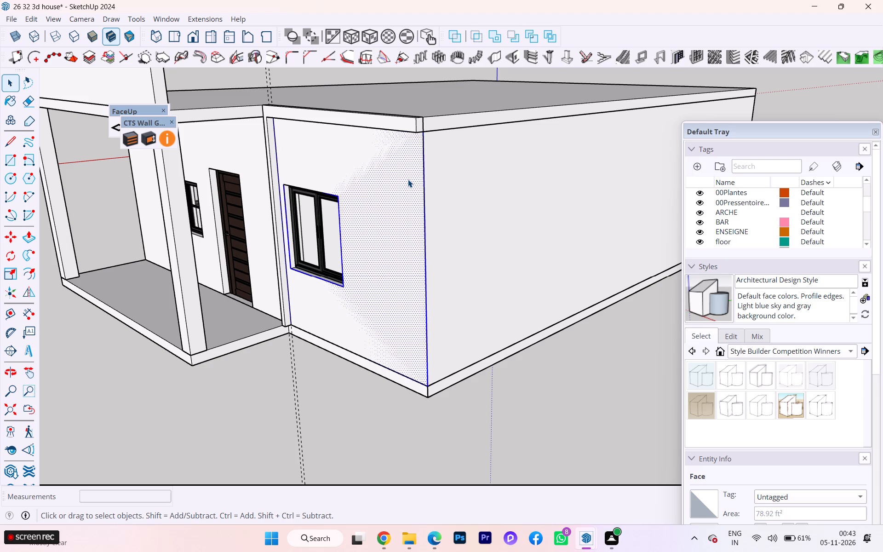
key(h)
double_click(408, 179)
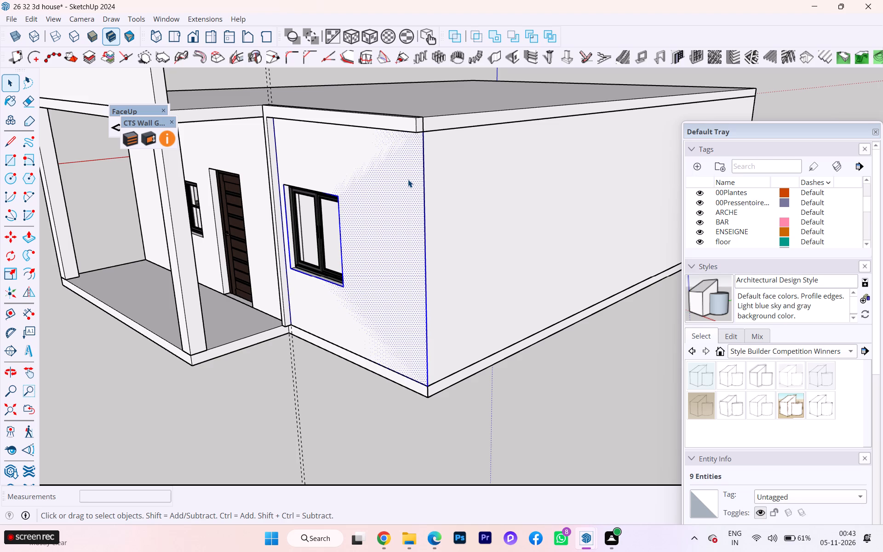
right_click(408, 179)
click(477, 104)
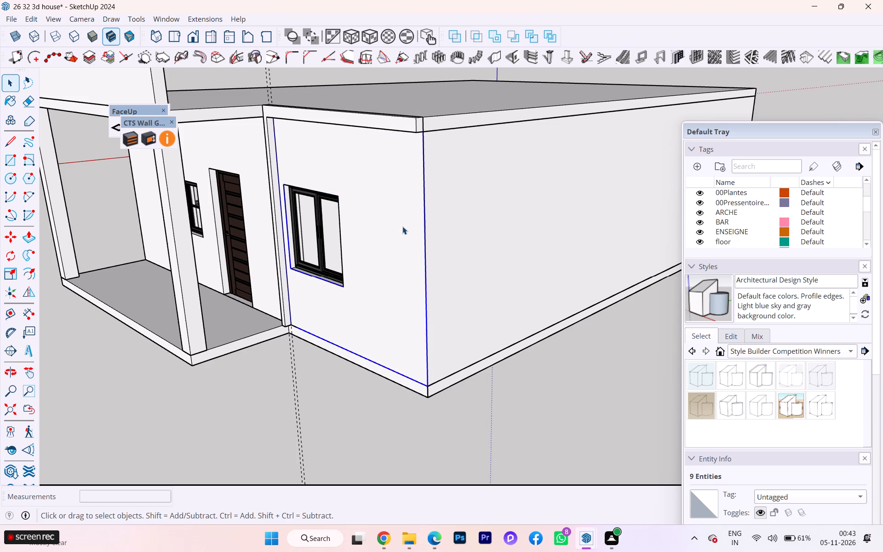
Open the front wall group, Push/Pull its face outward by 2", and leave the group.
double_click(402, 226)
key(h)
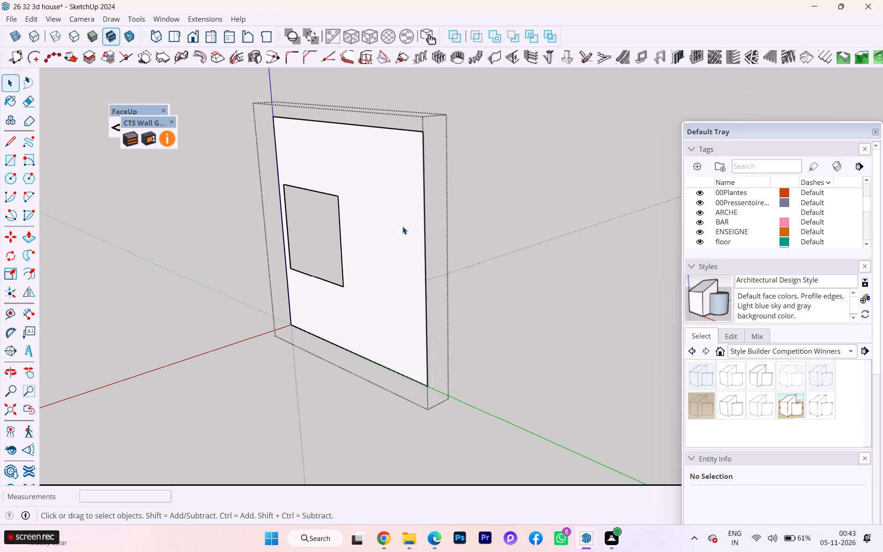
click(402, 226)
double_click(402, 226)
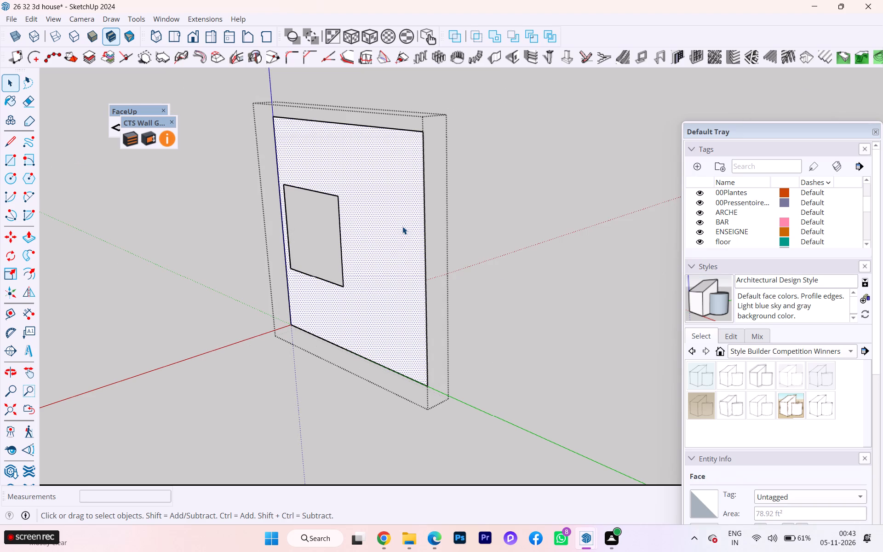
key(p)
click(402, 226)
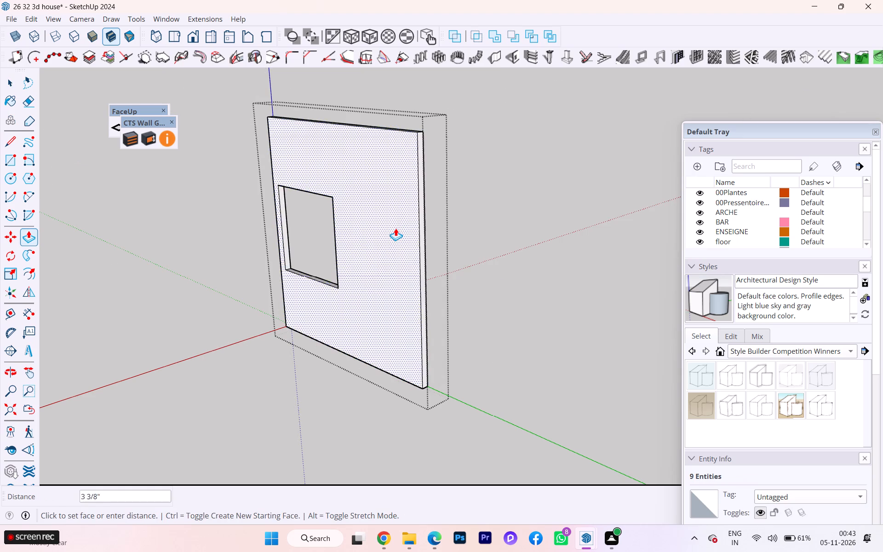
key(2)
key(Return)
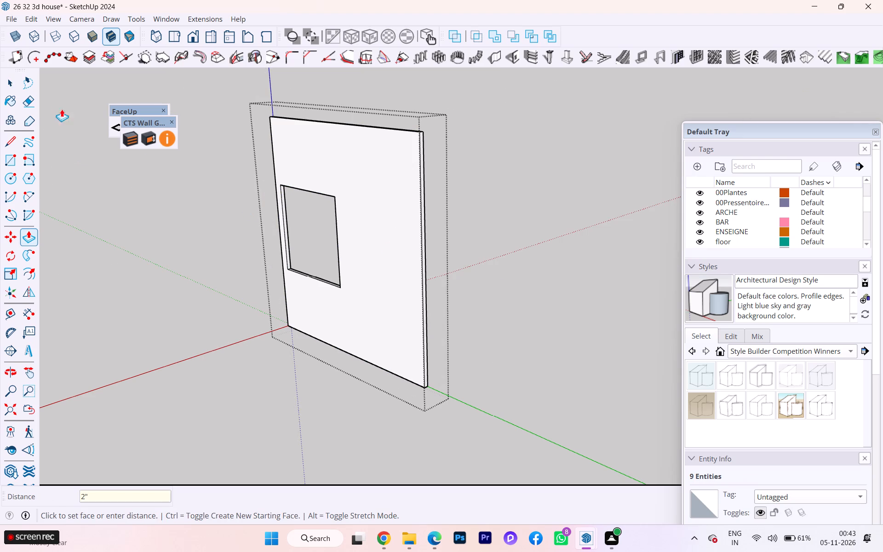
click(14, 82)
click(154, 178)
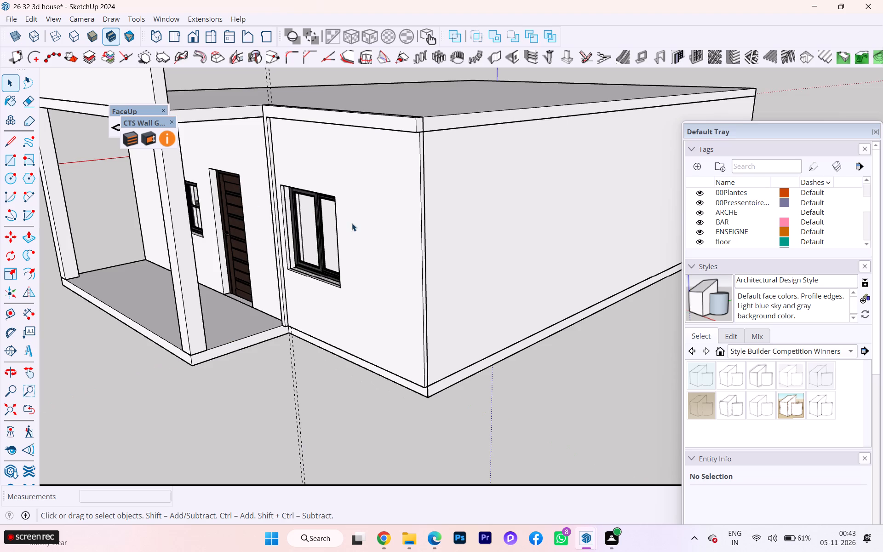
Select the wall panel's front face inside its group, browse the louvre types in the 1001bit horizontal louvres tool, and close it.
click(377, 216)
double_click(377, 215)
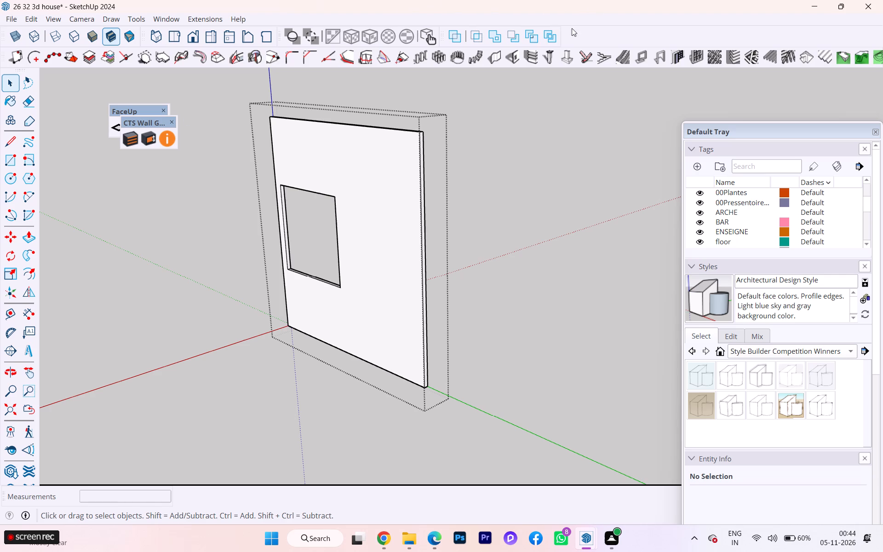
click(362, 151)
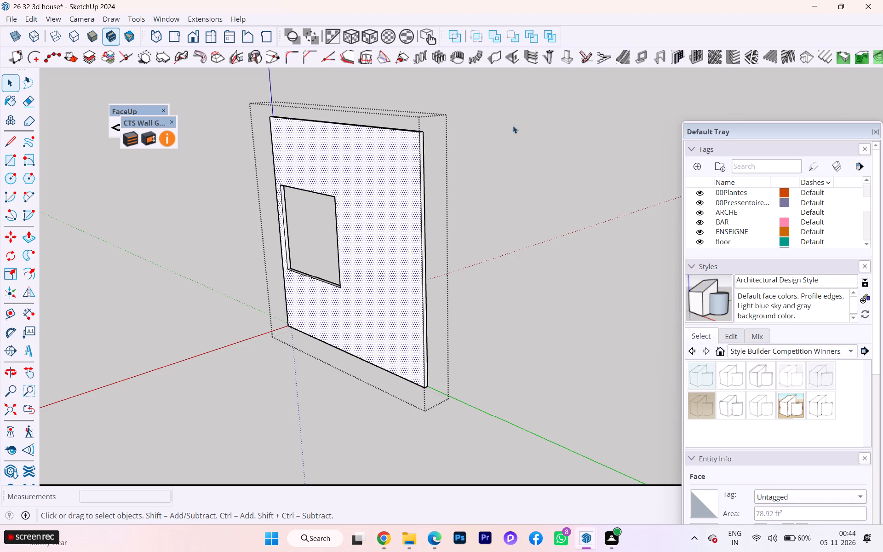
double_click(376, 181)
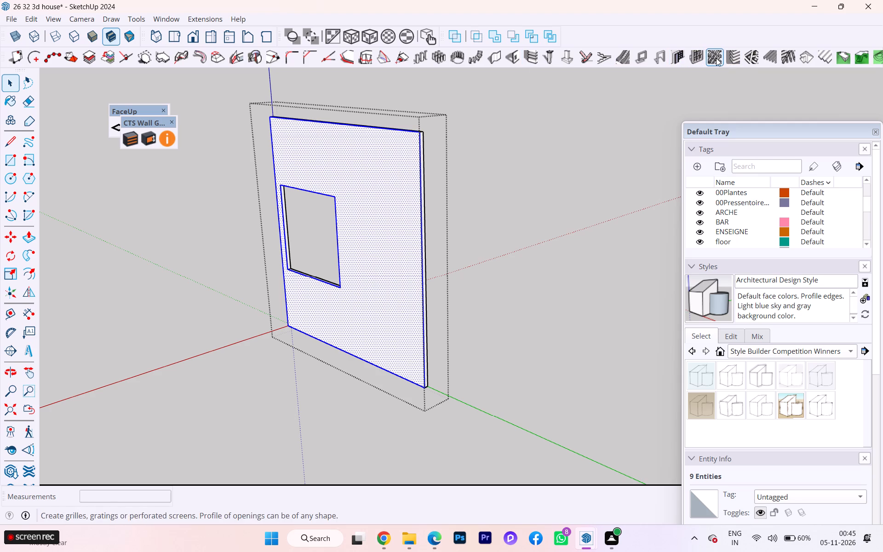
click(740, 58)
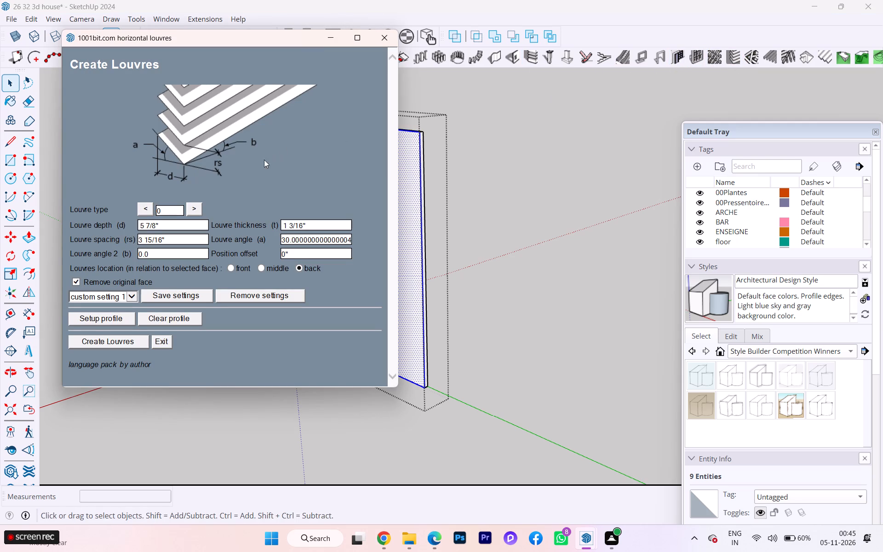
click(137, 207)
click(141, 205)
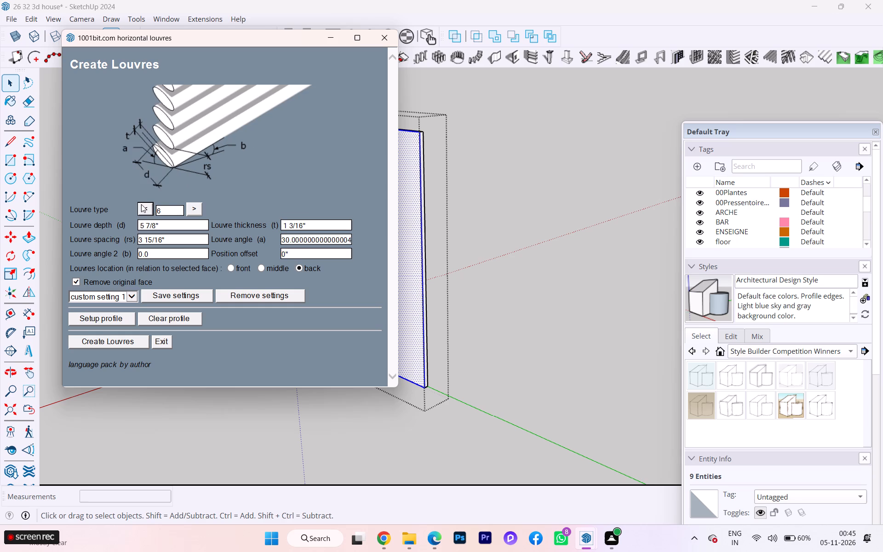
click(141, 204)
click(141, 204)
click(141, 204)
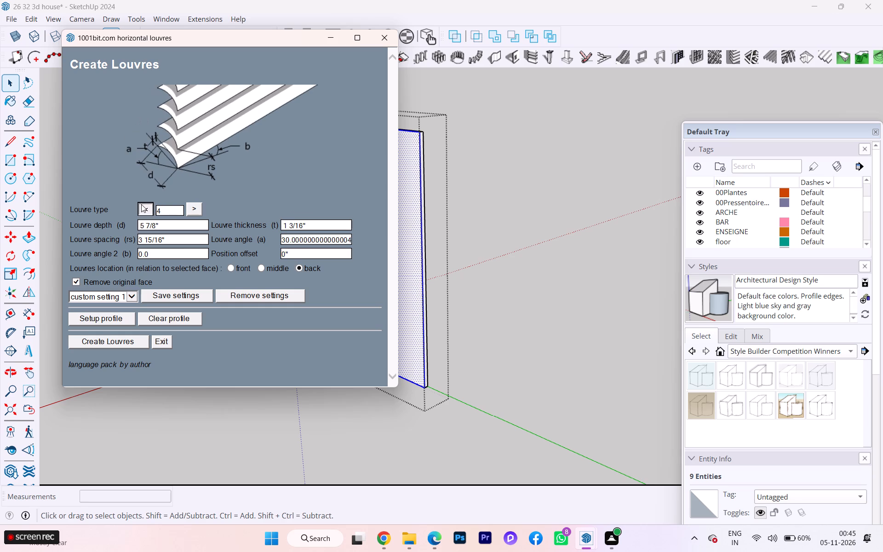
click(141, 204)
click(141, 204)
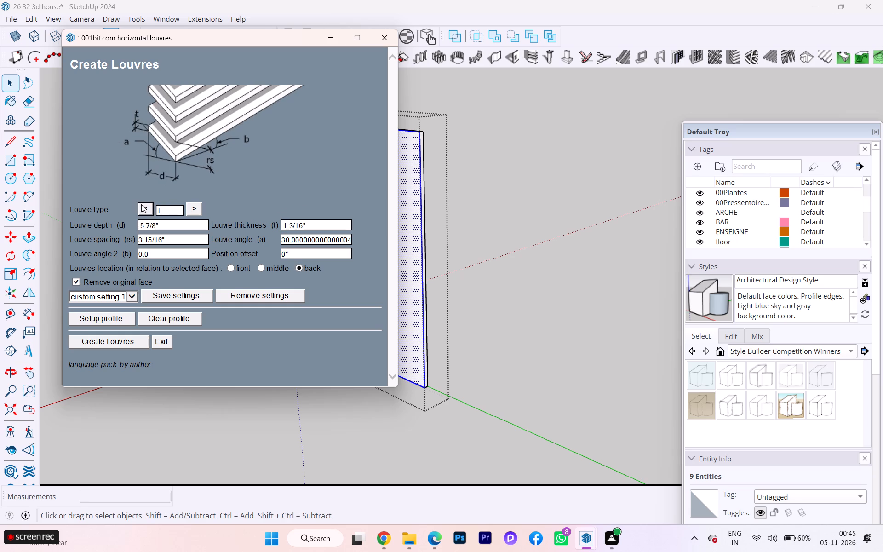
click(141, 204)
click(143, 209)
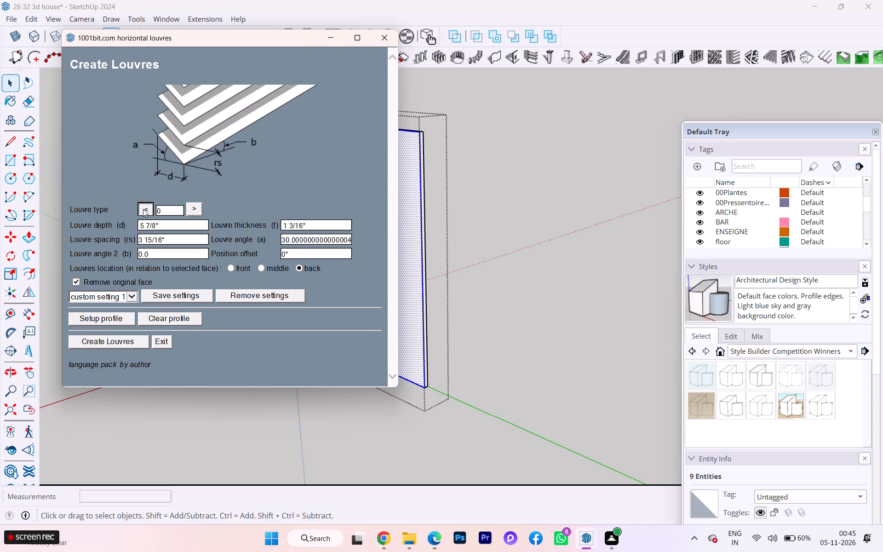
click(394, 41)
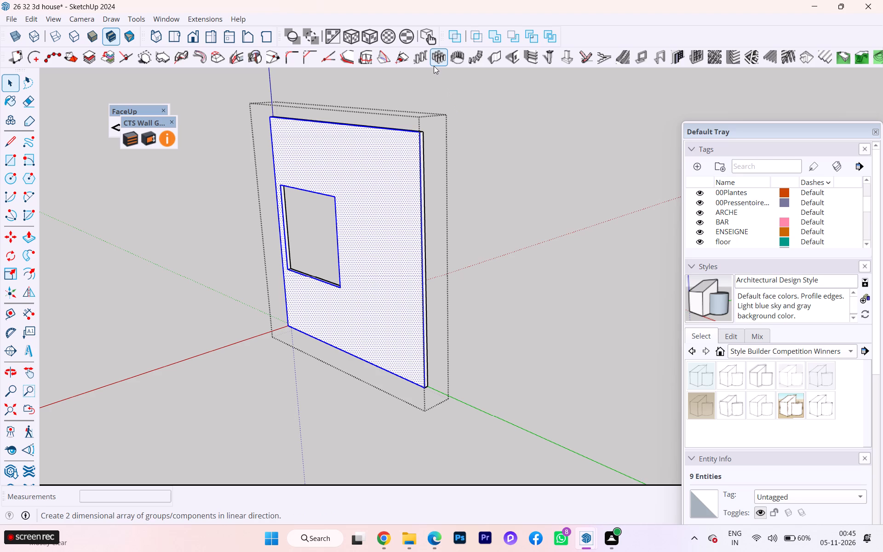
Leave the wall panel group, clear the selection, and save the house model.
click(507, 242)
click(543, 287)
scroll(480, 382, down, 2)
scroll(474, 382, up, 1)
scroll(472, 384, down, 3)
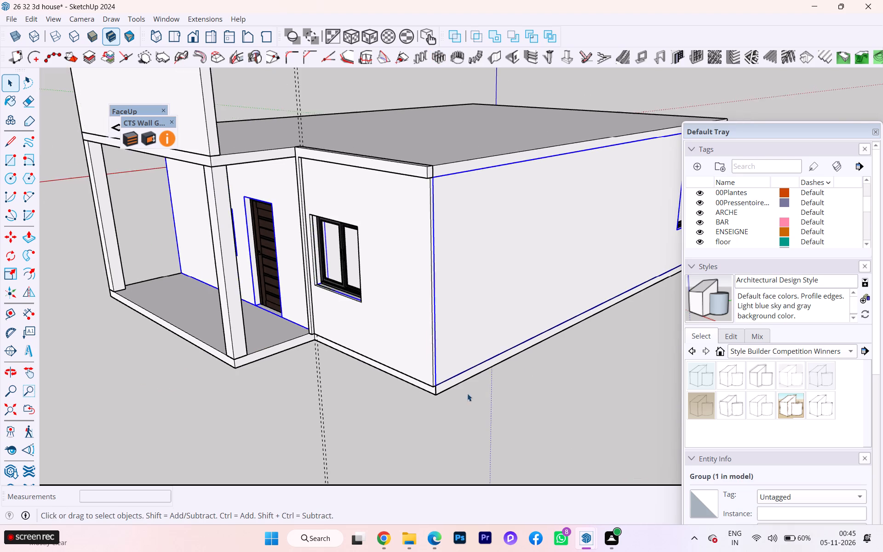
scroll(396, 422, down, 1)
middle_drag(396, 421, 614, 394)
click(608, 393)
scroll(551, 369, up, 1)
scroll(551, 369, down, 8)
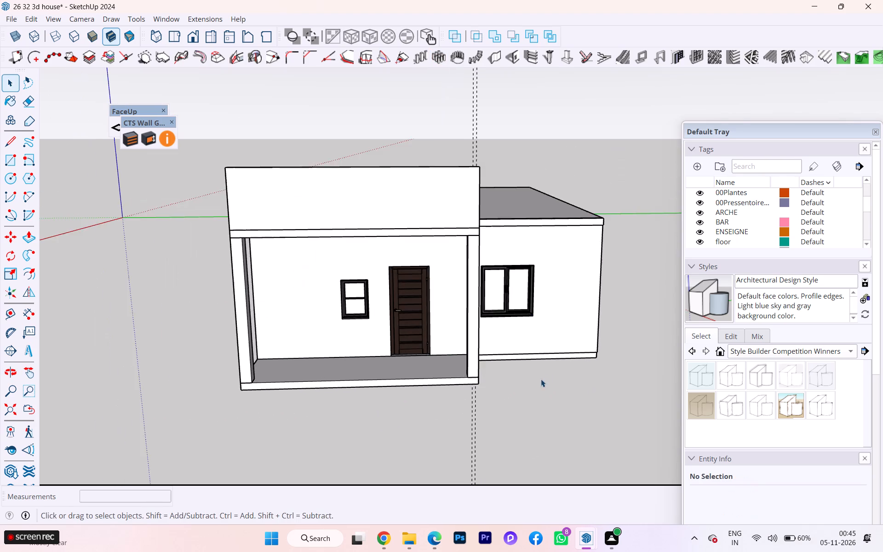
scroll(524, 394, down, 1)
scroll(524, 394, up, 2)
scroll(524, 394, down, 2)
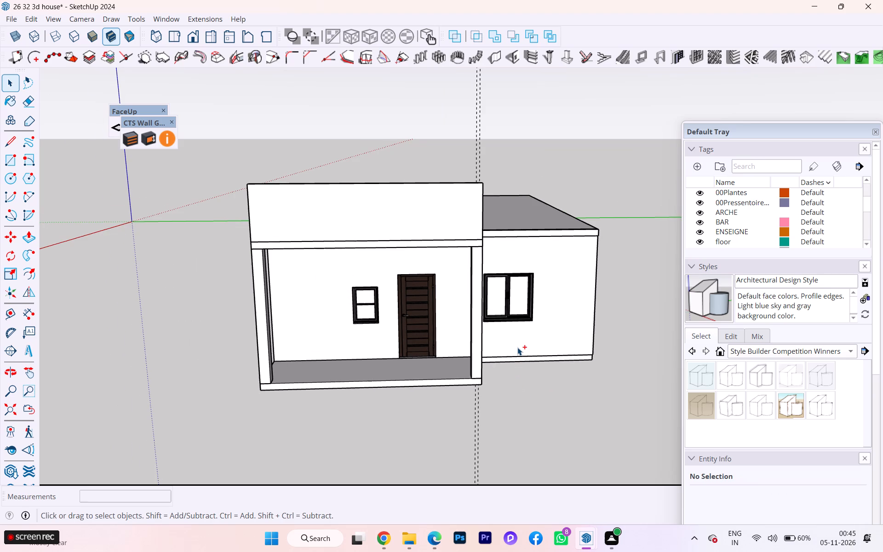
key(ctrl+s)
key(ctrl+s)
Open the wall panel group around the front window for editing.
scroll(587, 391, up, 2)
scroll(586, 389, down, 3)
scroll(586, 388, up, 4)
scroll(638, 477, down, 2)
middle_drag(632, 477, 528, 474)
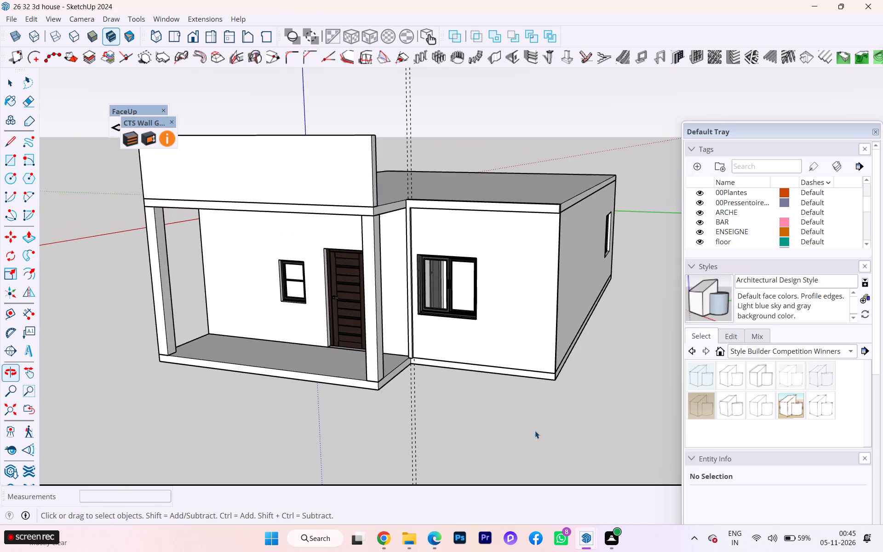
click(554, 323)
scroll(542, 306, up, 1)
scroll(542, 306, down, 1)
scroll(542, 306, up, 1)
scroll(542, 306, down, 2)
scroll(542, 306, up, 2)
scroll(539, 304, down, 1)
scroll(539, 304, up, 1)
scroll(539, 304, down, 1)
scroll(539, 304, up, 3)
scroll(514, 369, up, 9)
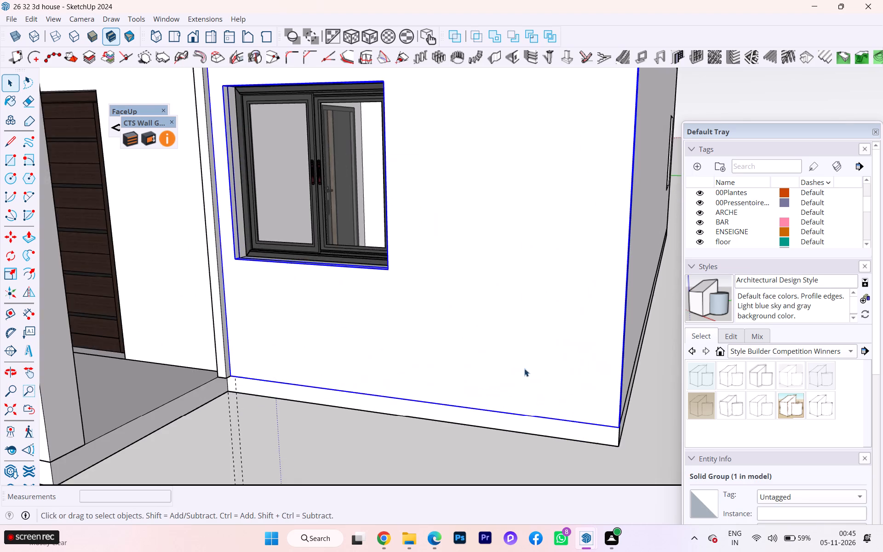
scroll(579, 433, up, 1)
double_click(588, 398)
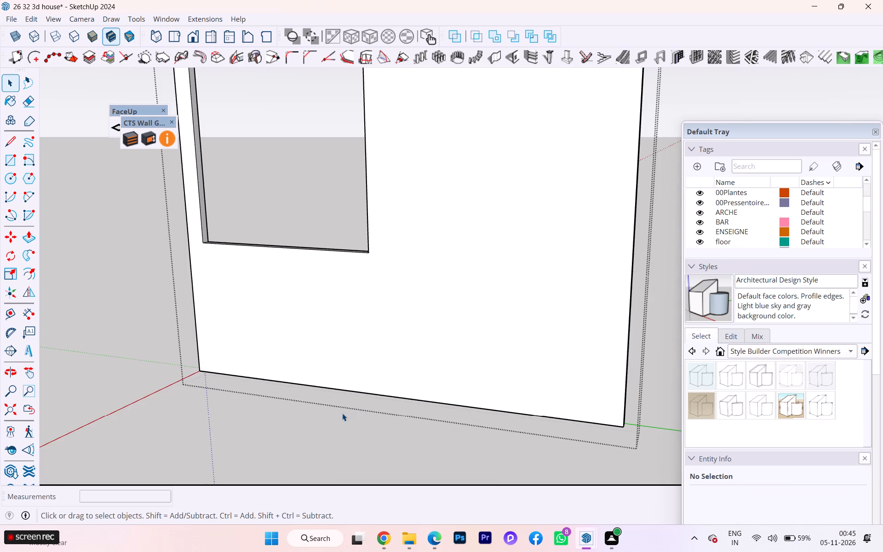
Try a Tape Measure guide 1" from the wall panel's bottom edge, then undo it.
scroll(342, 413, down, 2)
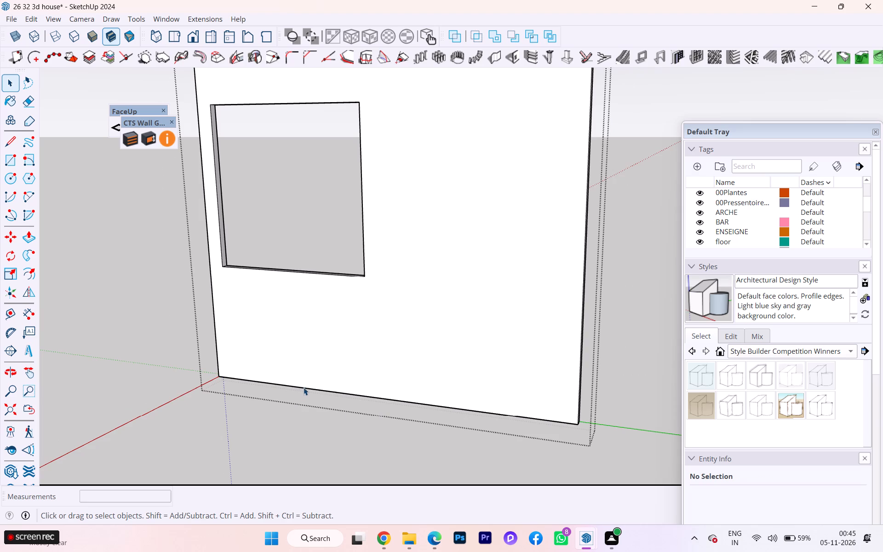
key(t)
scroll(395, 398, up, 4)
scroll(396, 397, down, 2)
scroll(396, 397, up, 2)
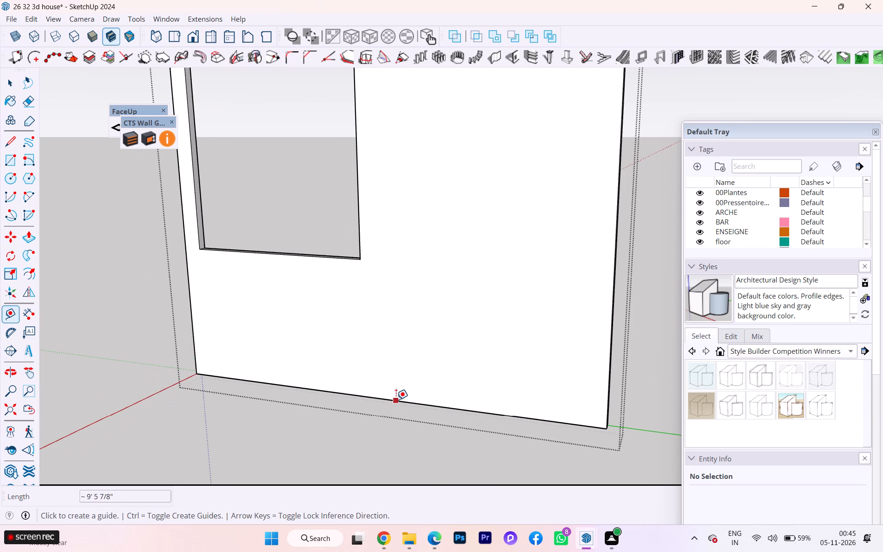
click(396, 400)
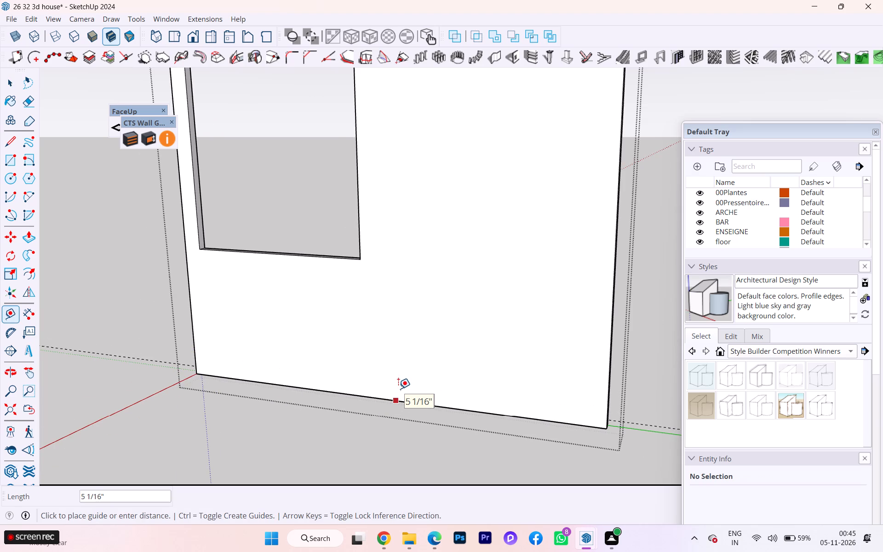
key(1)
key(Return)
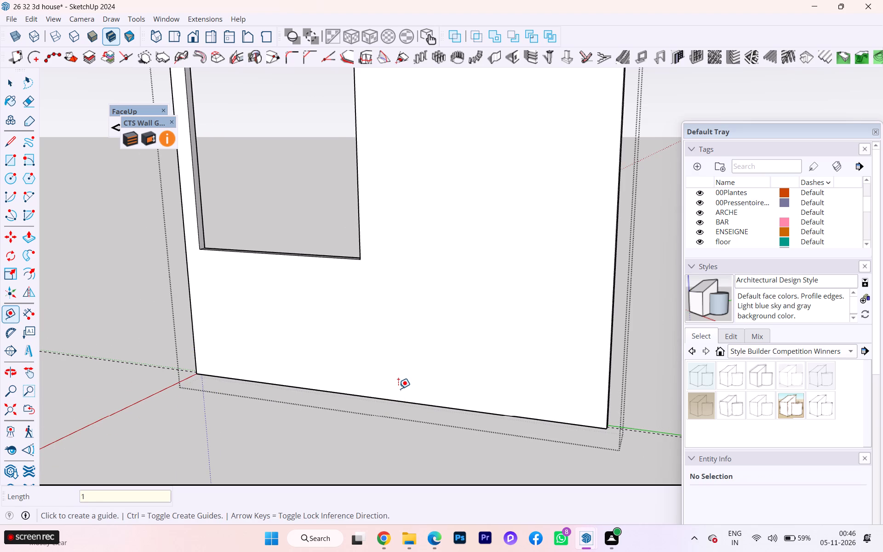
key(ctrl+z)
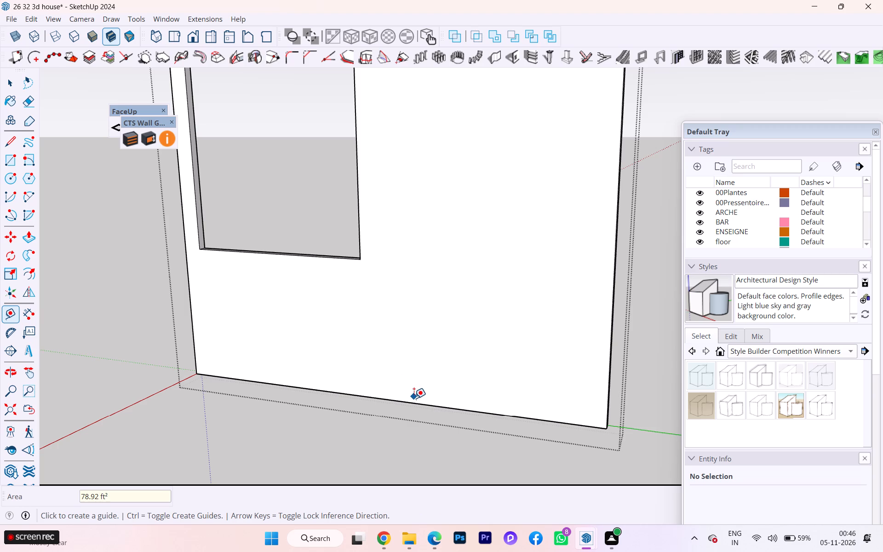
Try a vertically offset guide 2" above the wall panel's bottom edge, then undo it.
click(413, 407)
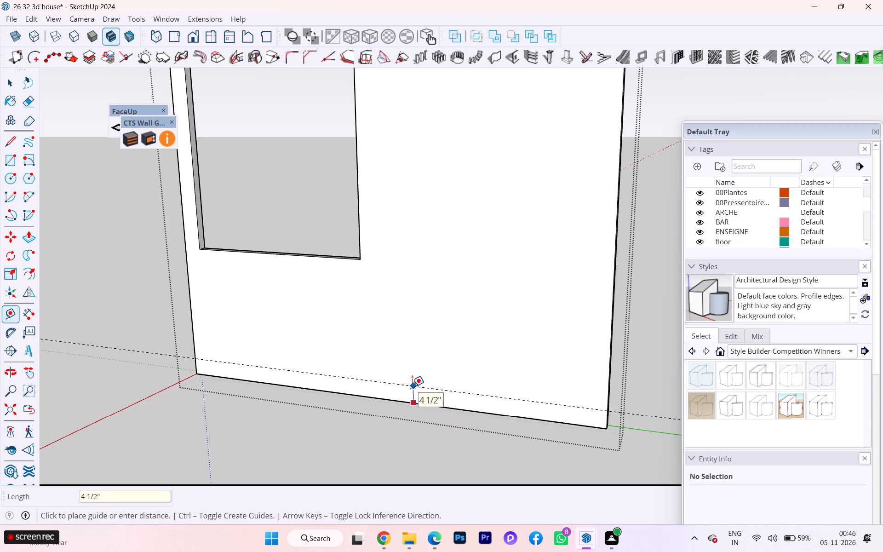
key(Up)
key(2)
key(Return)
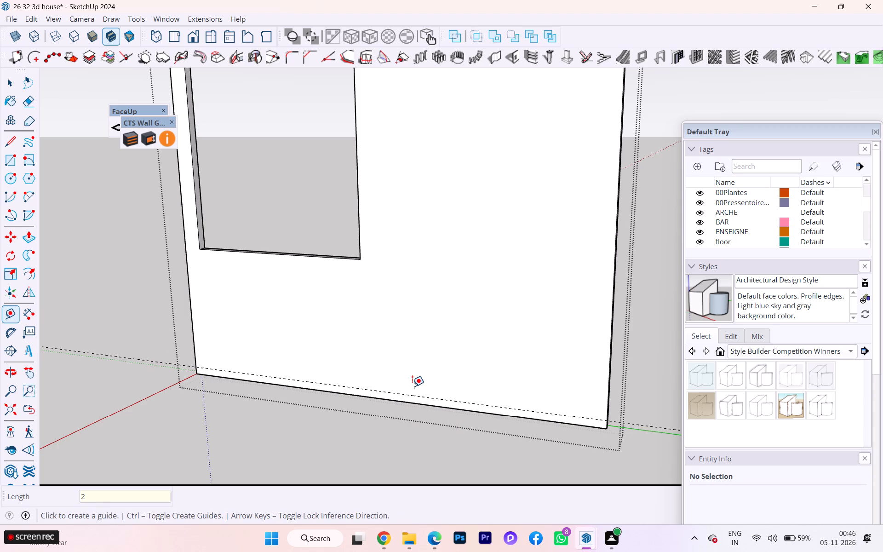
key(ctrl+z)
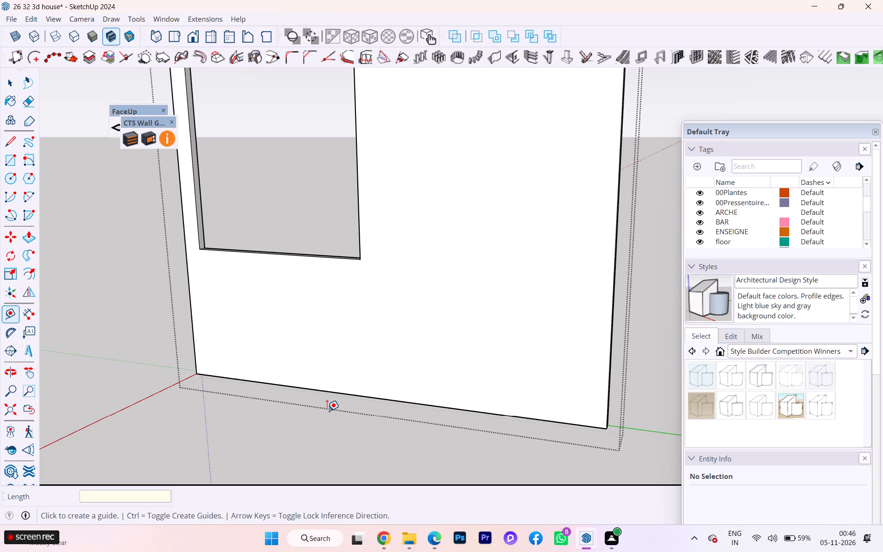
Place a guide 4" above the panel's bottom edge and draw a 4" high rectangle beneath it across the panel's full width.
click(358, 395)
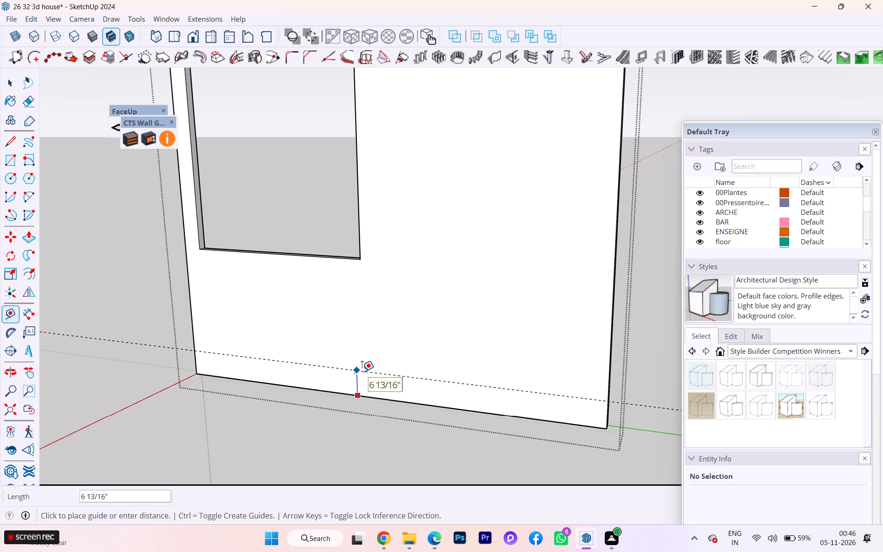
key(4)
key(Return)
key(r)
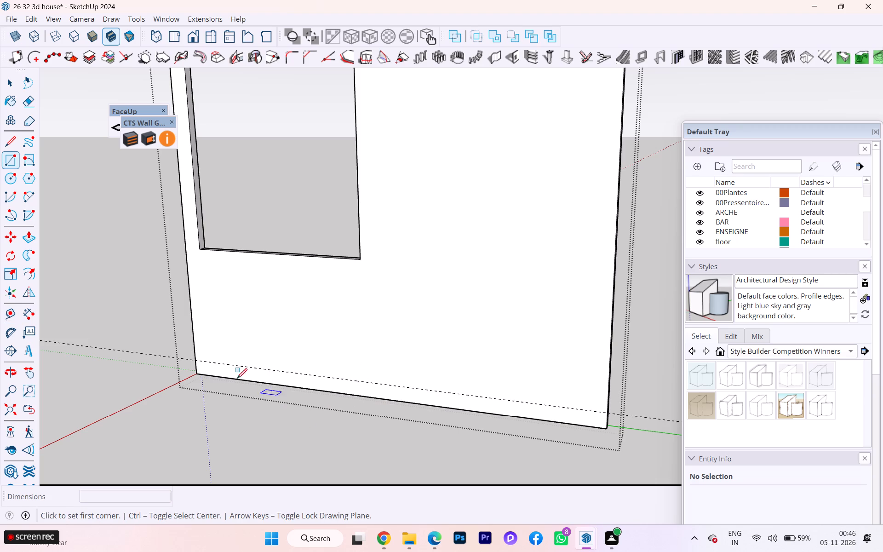
click(194, 361)
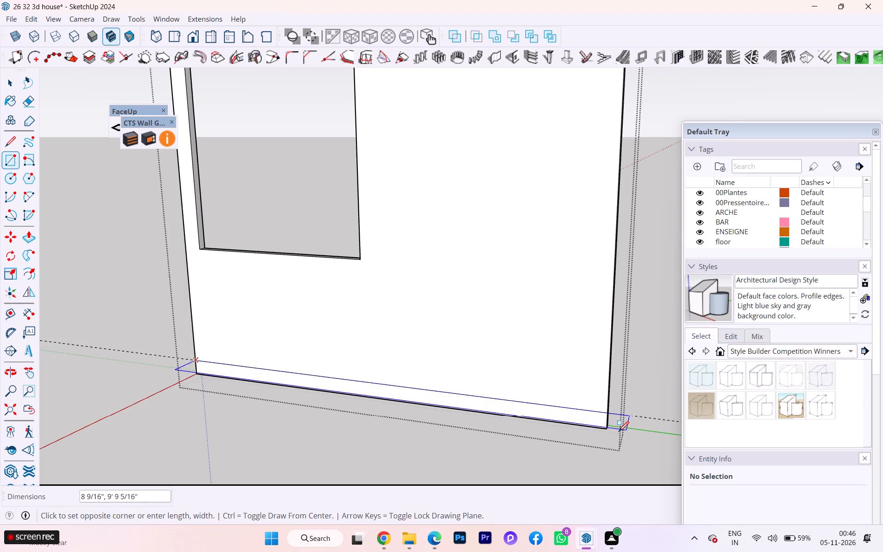
click(605, 431)
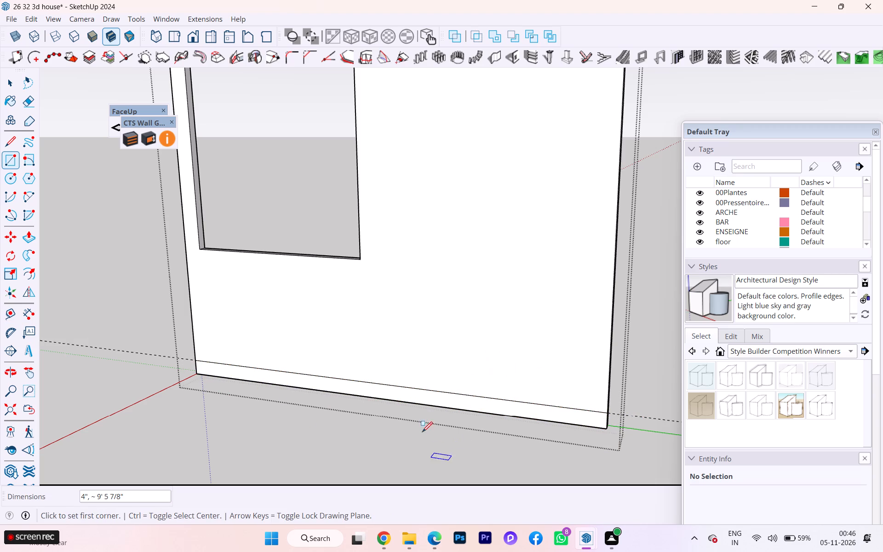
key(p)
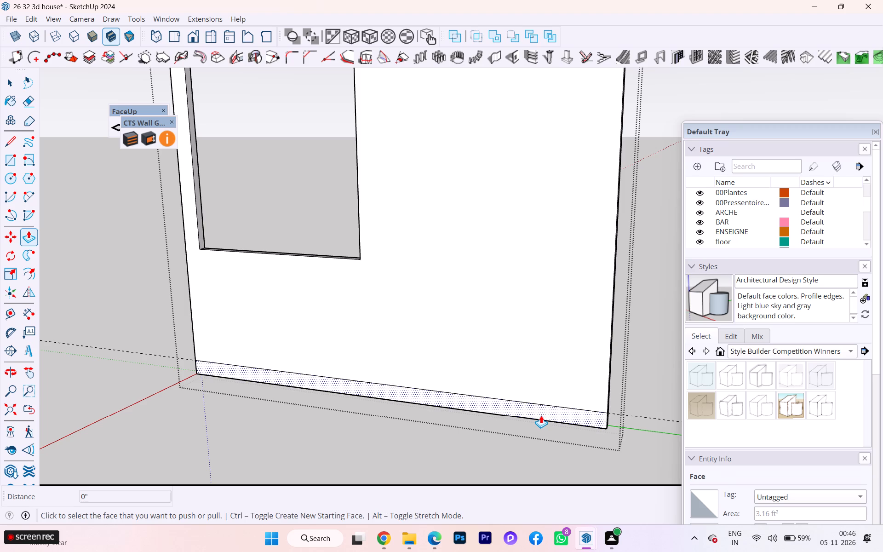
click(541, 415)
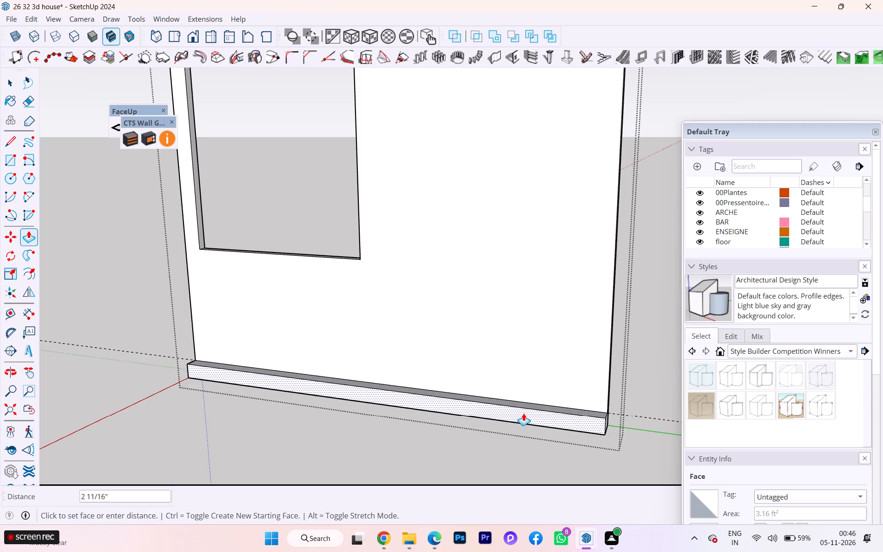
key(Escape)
Examine the end of the bottom strip at the wall panel's lower corner.
scroll(591, 430, up, 3)
scroll(614, 443, down, 1)
middle_drag(602, 447, 585, 446)
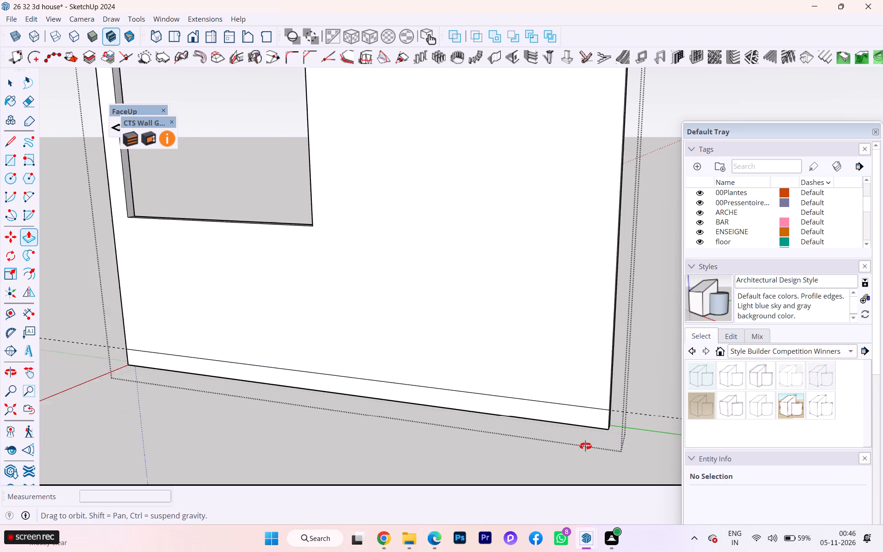
middle_drag(585, 446, 490, 436)
scroll(593, 426, up, 4)
scroll(593, 426, down, 2)
scroll(595, 426, up, 11)
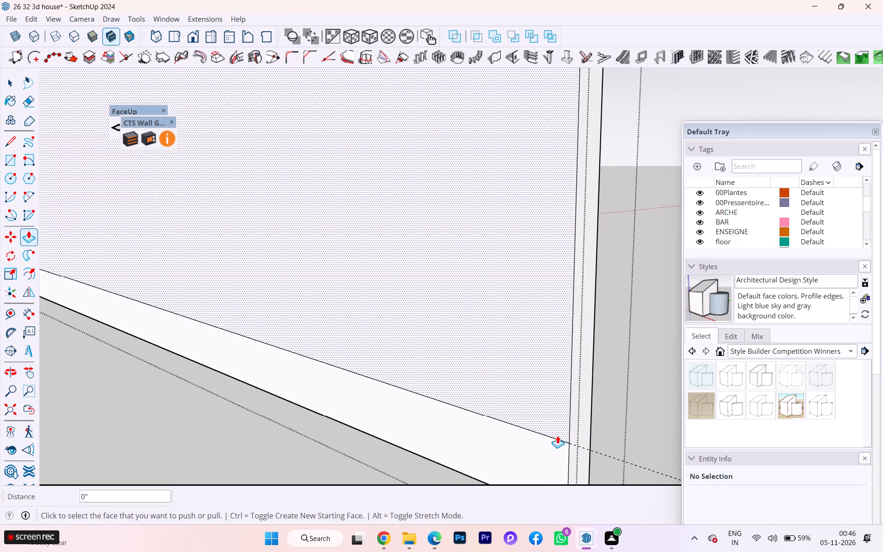
scroll(557, 437, down, 4)
scroll(557, 439, up, 1)
scroll(559, 447, down, 1)
scroll(557, 450, up, 2)
scroll(557, 450, down, 1)
scroll(321, 374, down, 3)
middle_drag(340, 373, 404, 380)
scroll(411, 379, down, 4)
scroll(523, 403, up, 7)
scroll(523, 403, down, 1)
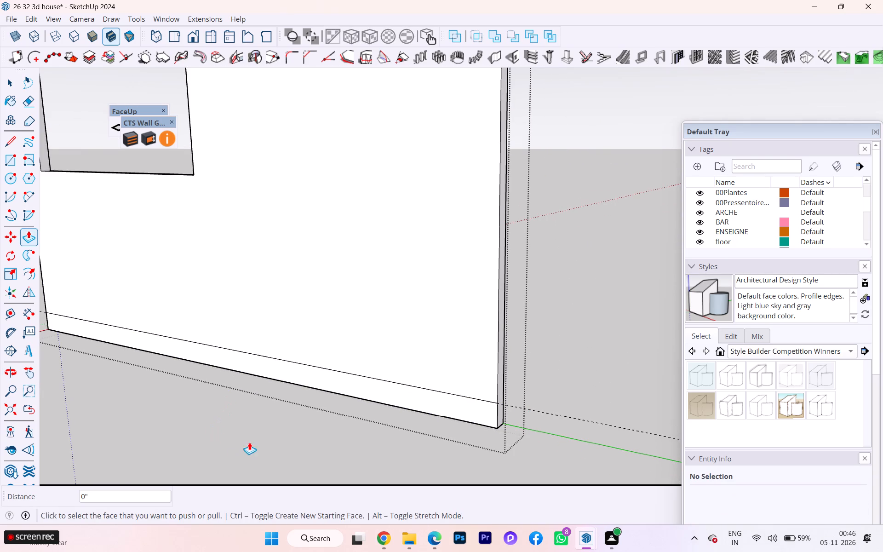
Place a guide 2" above the bottom strip's top edge and draw a line along it across the panel's full width.
key(t)
click(298, 365)
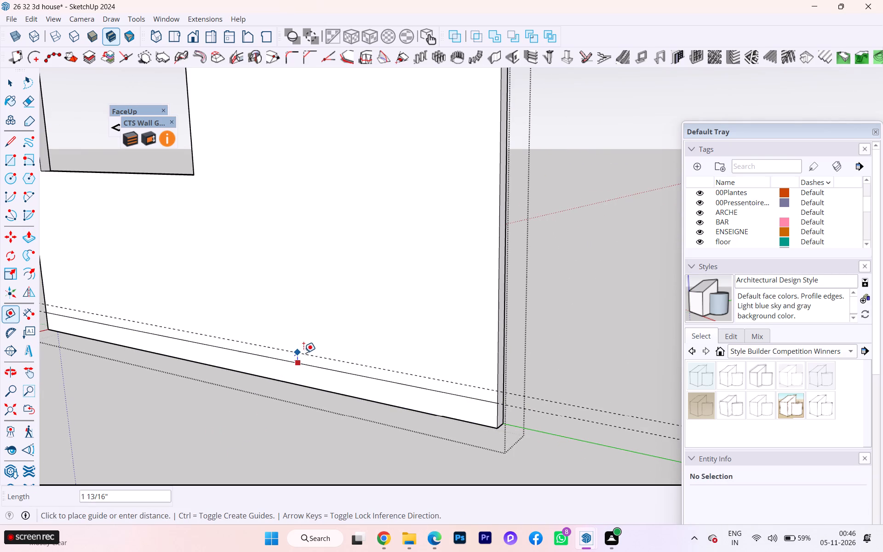
key(2)
key(Return)
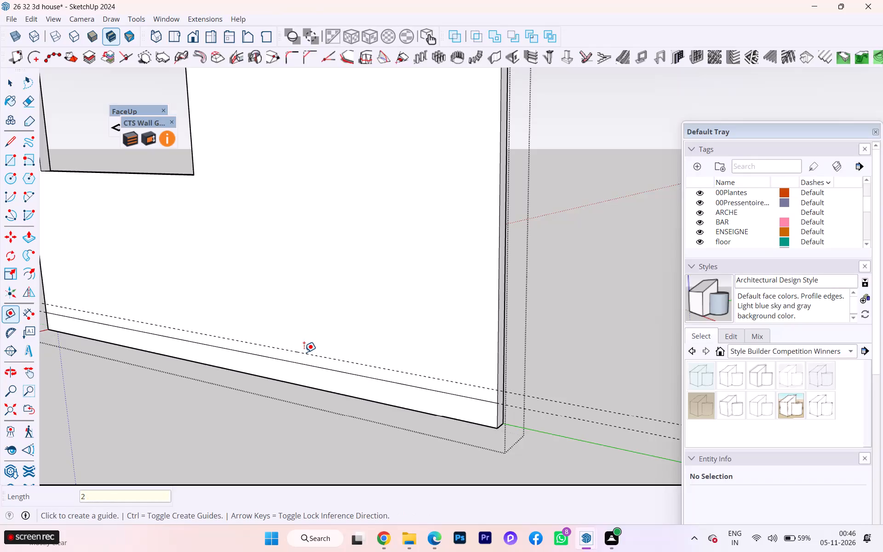
key(r)
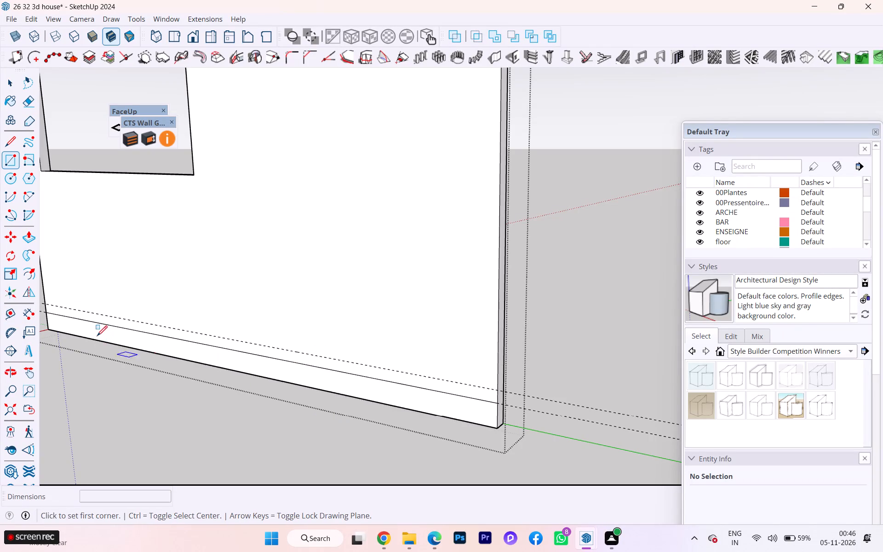
scroll(120, 359, down, 4)
key(l)
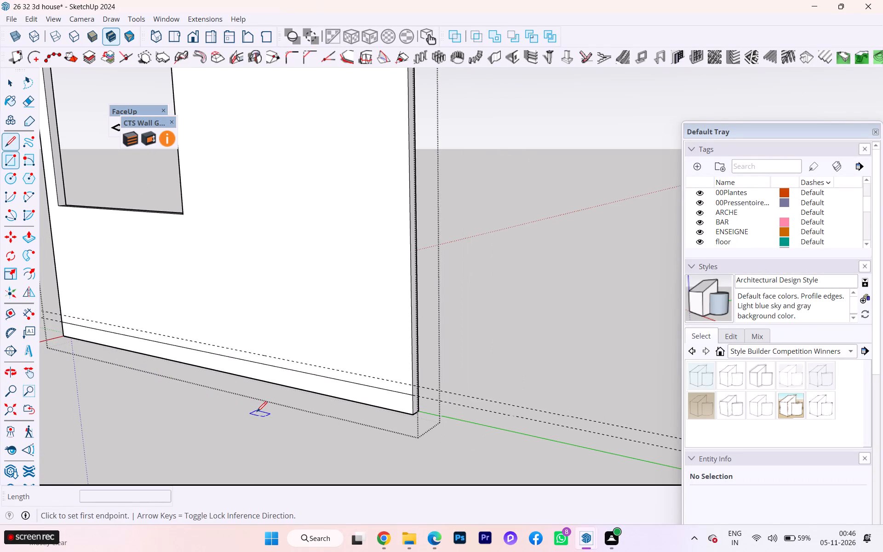
key(Return)
click(61, 316)
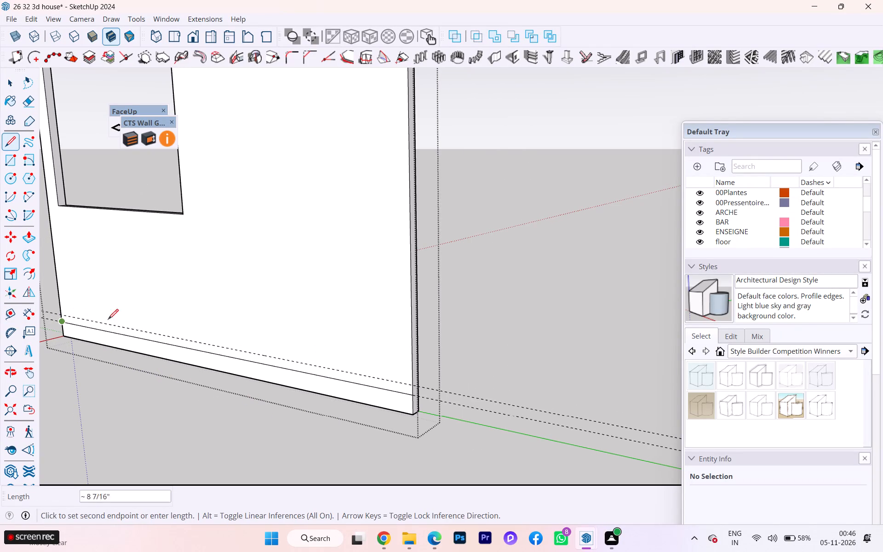
key(Escape)
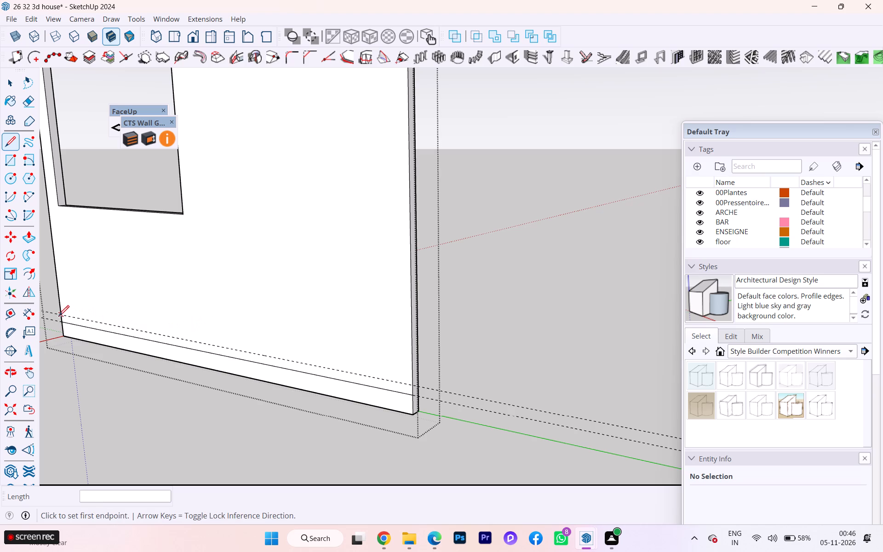
click(61, 315)
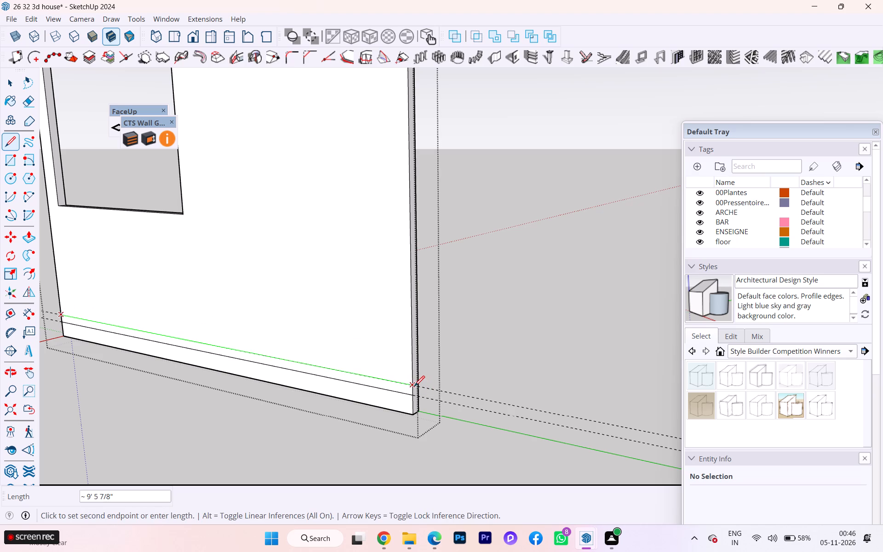
click(414, 386)
key(space)
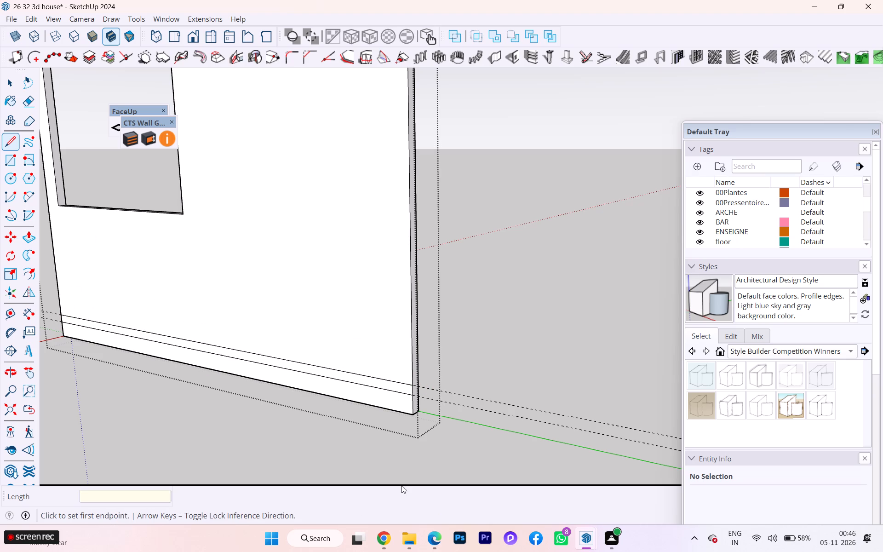
Push the 2" strip above the 4" bottom band 2" into the wall panel and exit the panel's editing.
key(p)
click(408, 389)
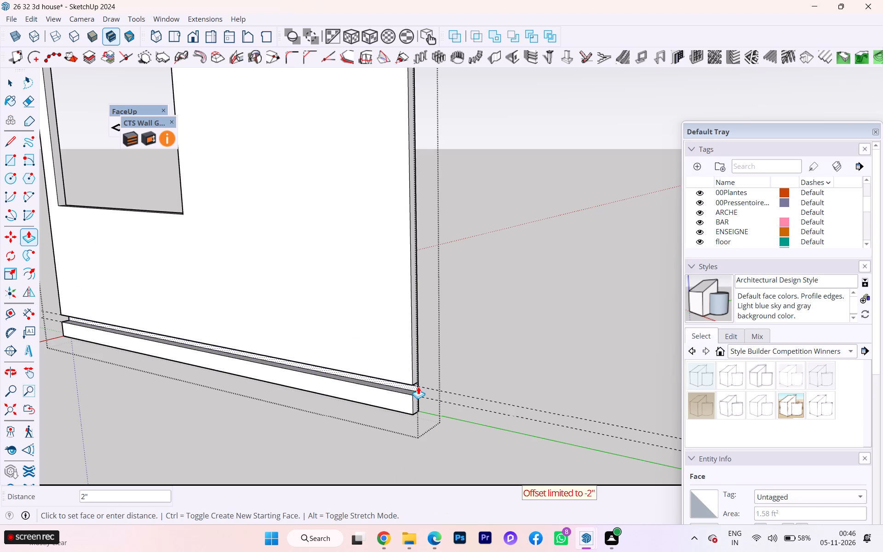
scroll(418, 386, up, 3)
scroll(416, 386, down, 1)
scroll(416, 386, up, 8)
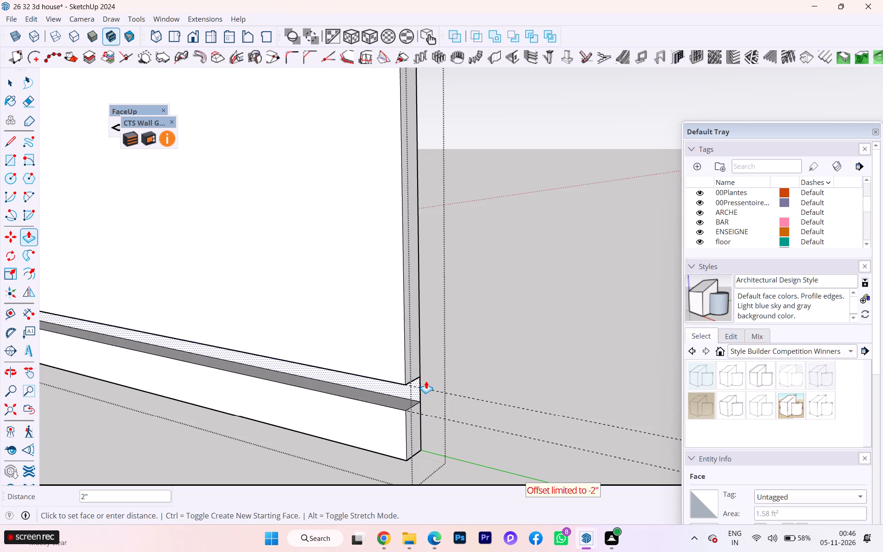
click(426, 381)
scroll(473, 384, down, 1)
scroll(473, 384, up, 1)
scroll(473, 384, down, 4)
scroll(476, 391, up, 5)
scroll(476, 392, down, 2)
middle_drag(472, 396, 491, 315)
scroll(479, 353, down, 2)
scroll(476, 370, up, 1)
scroll(476, 375, down, 1)
scroll(477, 380, up, 1)
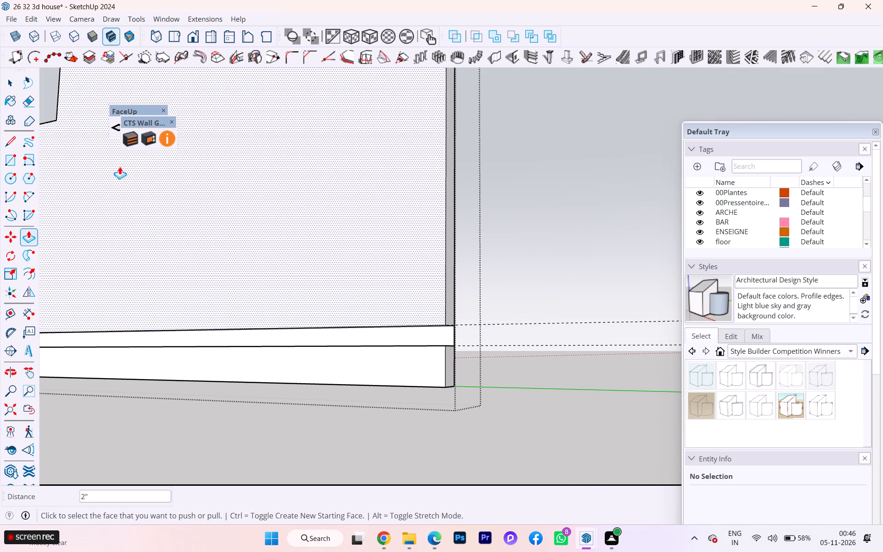
click(4, 79)
click(539, 376)
Examine the groove at the house corner from the front and from the side.
scroll(486, 373, down, 1)
middle_drag(483, 373, 279, 464)
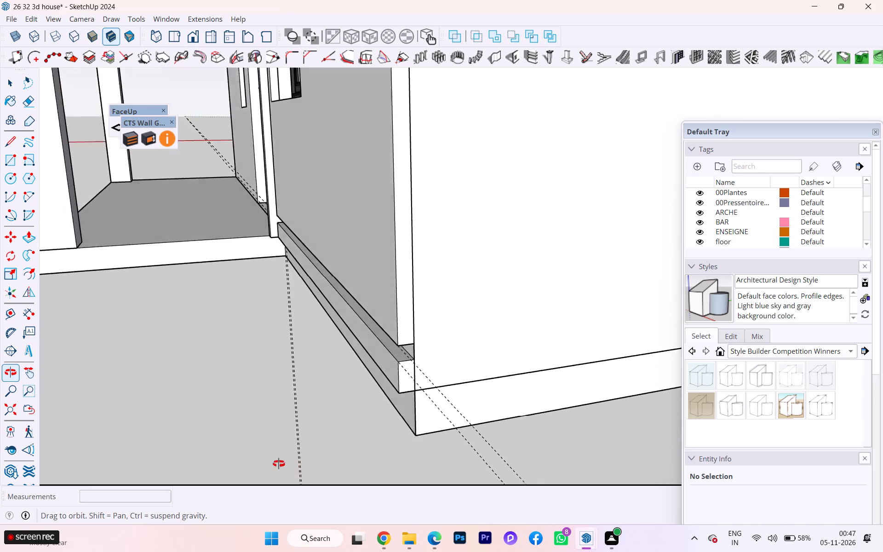
middle_drag(279, 464, 398, 417)
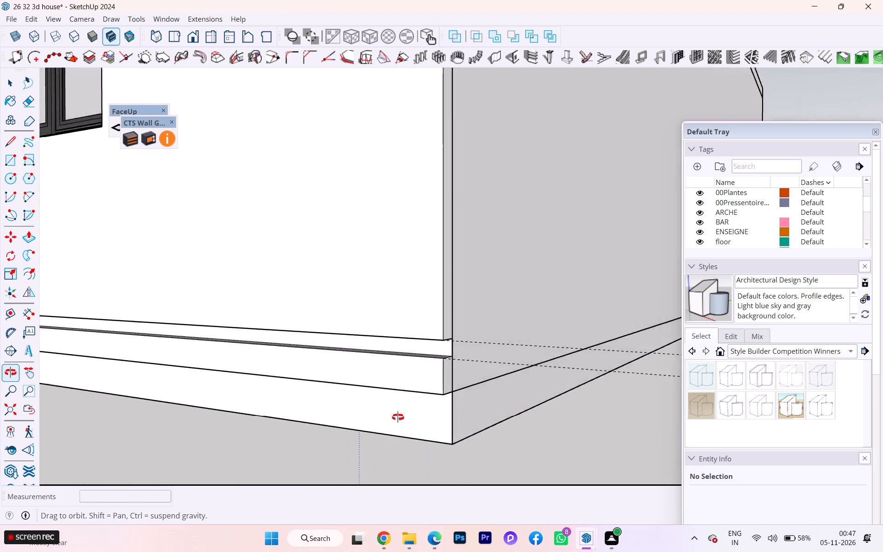
middle_drag(398, 417, 456, 433)
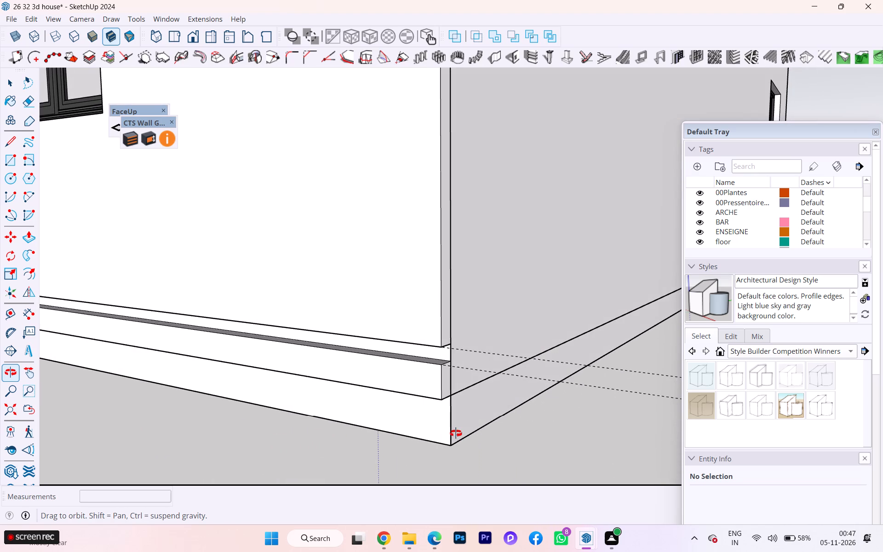
middle_drag(456, 433, 280, 420)
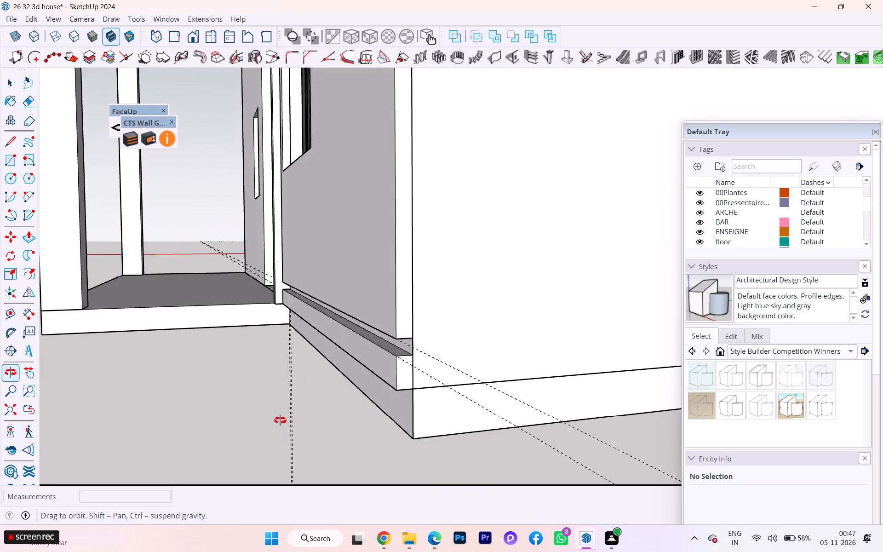
middle_drag(280, 420, 470, 431)
scroll(541, 431, down, 2)
scroll(541, 431, up, 1)
scroll(541, 431, down, 5)
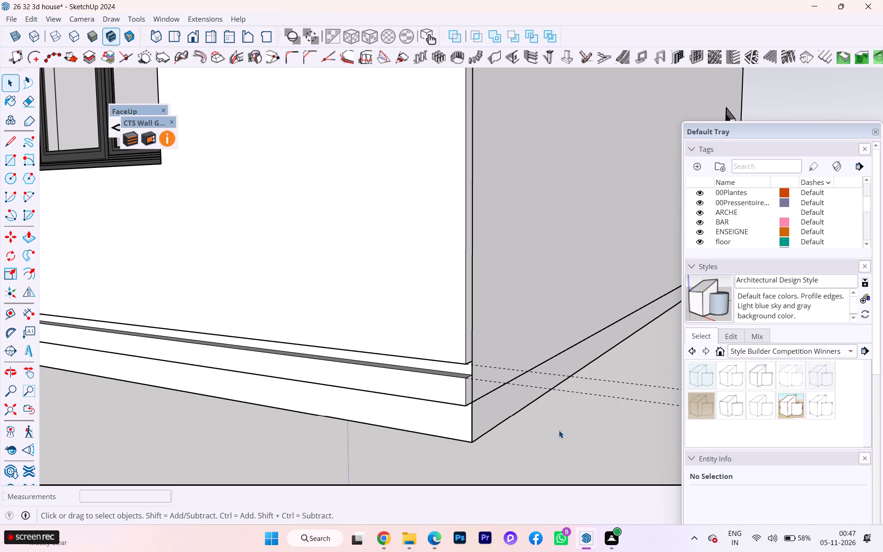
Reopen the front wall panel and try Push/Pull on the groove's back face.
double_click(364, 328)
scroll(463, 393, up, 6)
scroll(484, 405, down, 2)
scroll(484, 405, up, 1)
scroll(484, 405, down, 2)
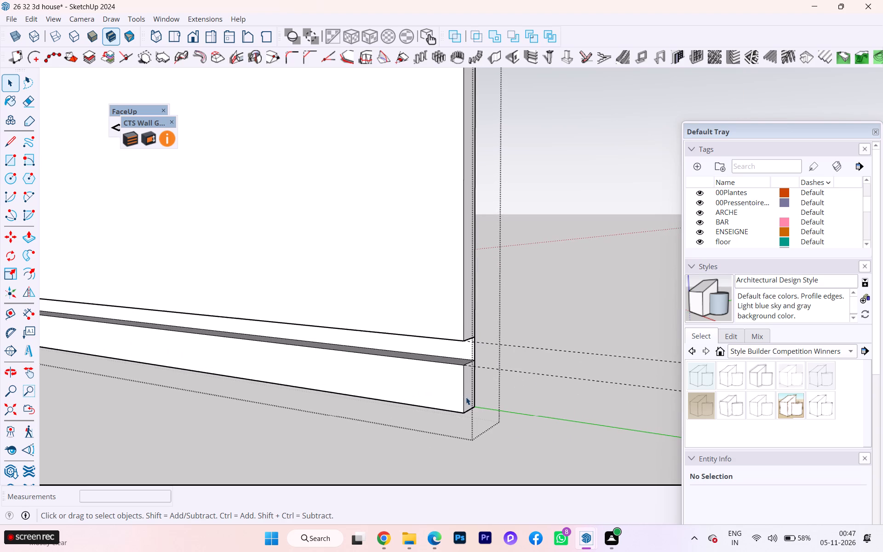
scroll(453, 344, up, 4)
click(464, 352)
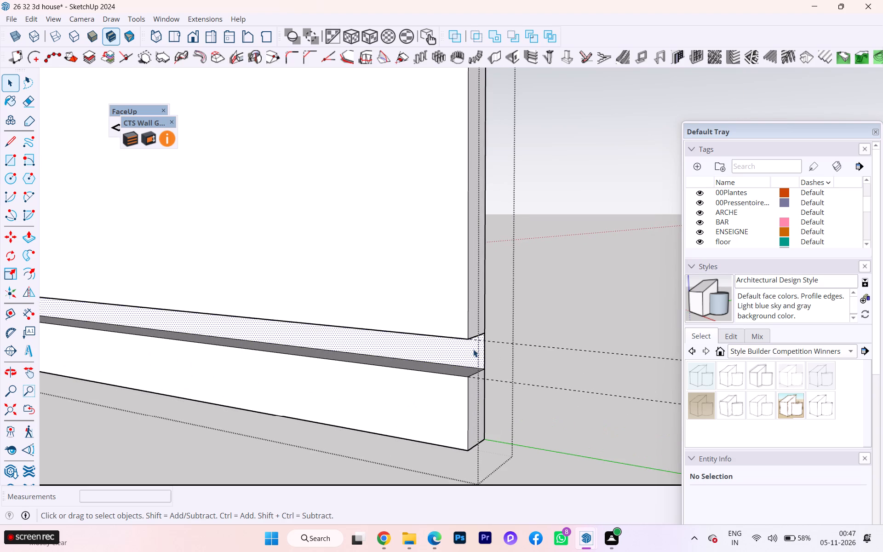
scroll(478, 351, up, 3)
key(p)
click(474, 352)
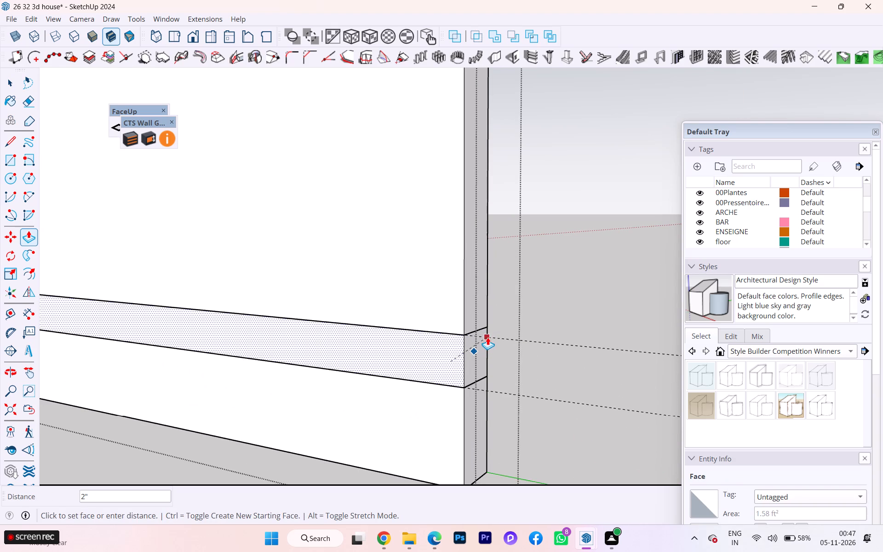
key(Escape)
Examine the groove and bottom band across the wall panel's full width.
scroll(531, 392, down, 12)
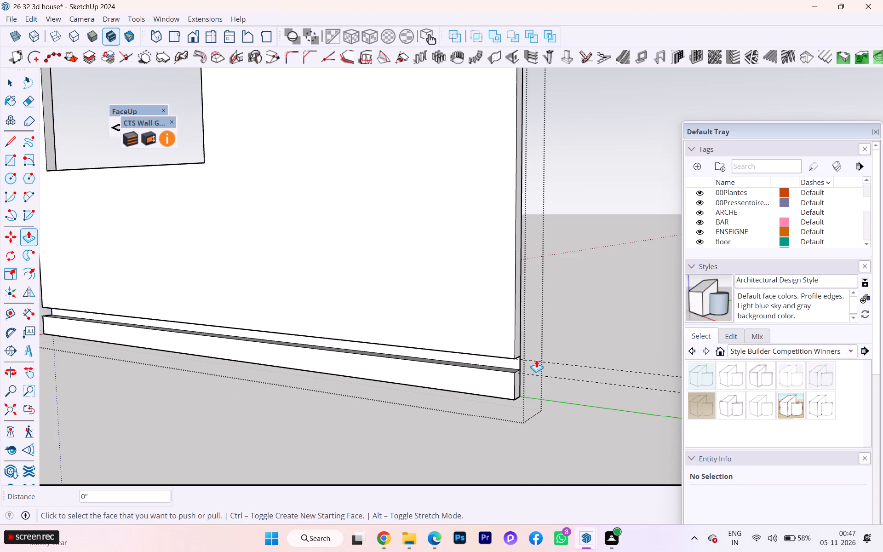
scroll(536, 360, down, 1)
middle_drag(536, 360, 529, 330)
scroll(499, 352, down, 1)
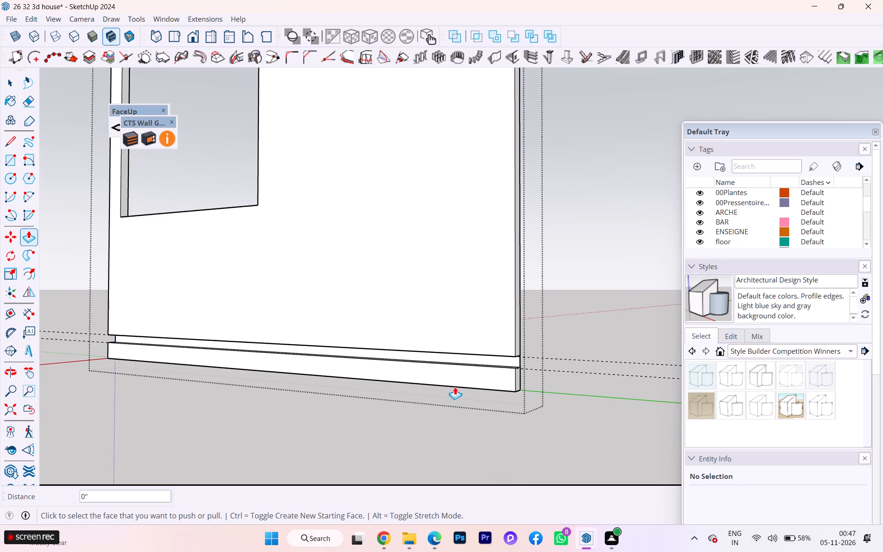
key(space)
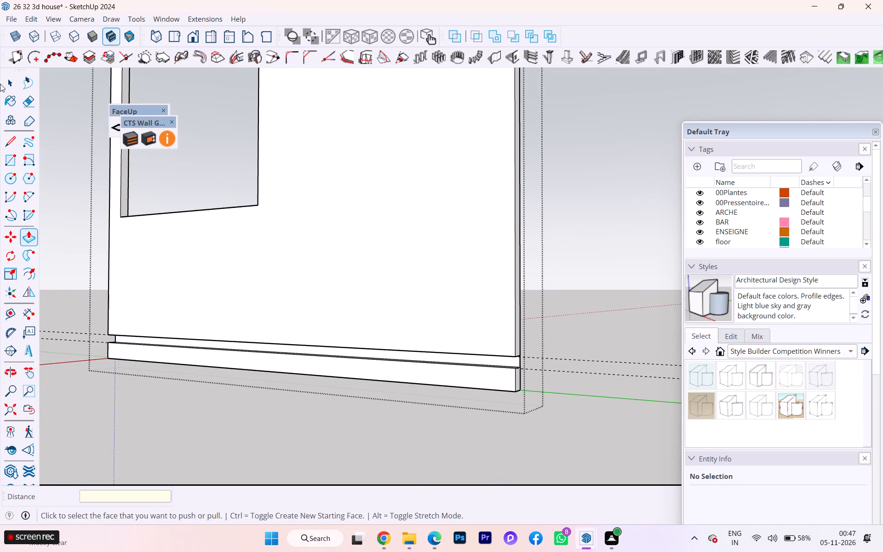
click(5, 83)
scroll(158, 356, up, 3)
scroll(234, 355, down, 7)
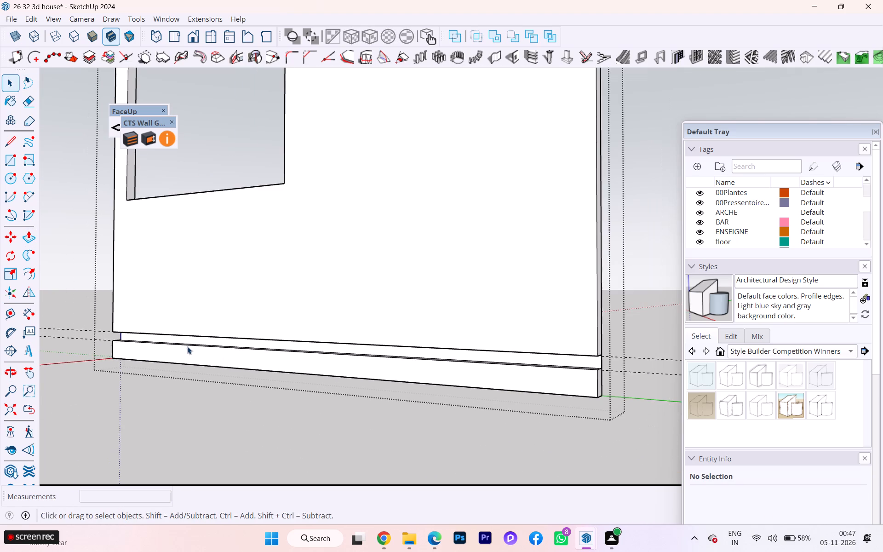
scroll(187, 346, down, 1)
scroll(189, 347, up, 1)
scroll(195, 349, down, 1)
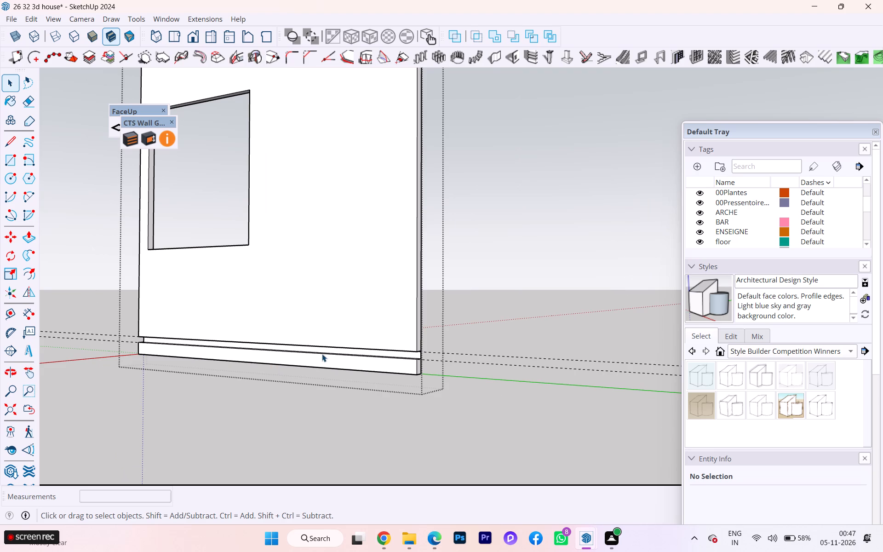
scroll(385, 347, up, 2)
scroll(385, 347, down, 1)
scroll(385, 347, up, 1)
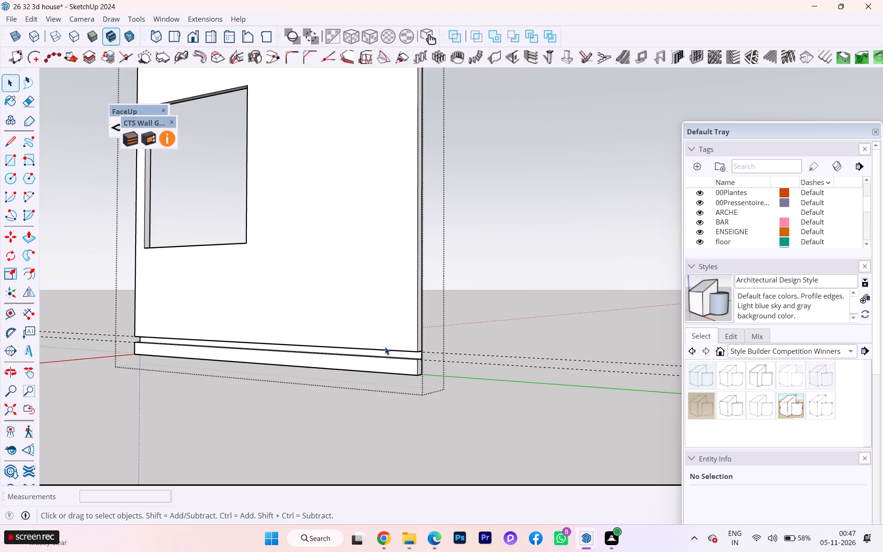
scroll(385, 347, up, 1)
scroll(425, 353, down, 1)
middle_drag(425, 353, 352, 363)
scroll(360, 344, up, 1)
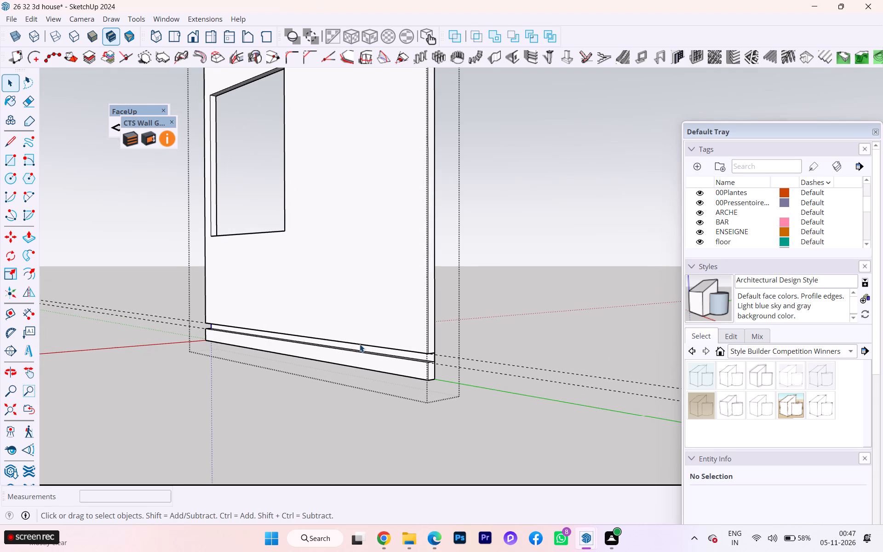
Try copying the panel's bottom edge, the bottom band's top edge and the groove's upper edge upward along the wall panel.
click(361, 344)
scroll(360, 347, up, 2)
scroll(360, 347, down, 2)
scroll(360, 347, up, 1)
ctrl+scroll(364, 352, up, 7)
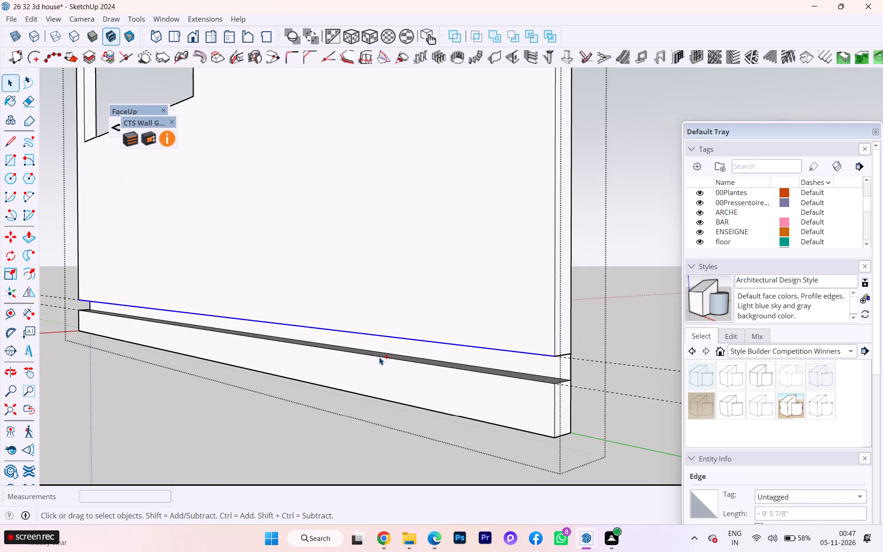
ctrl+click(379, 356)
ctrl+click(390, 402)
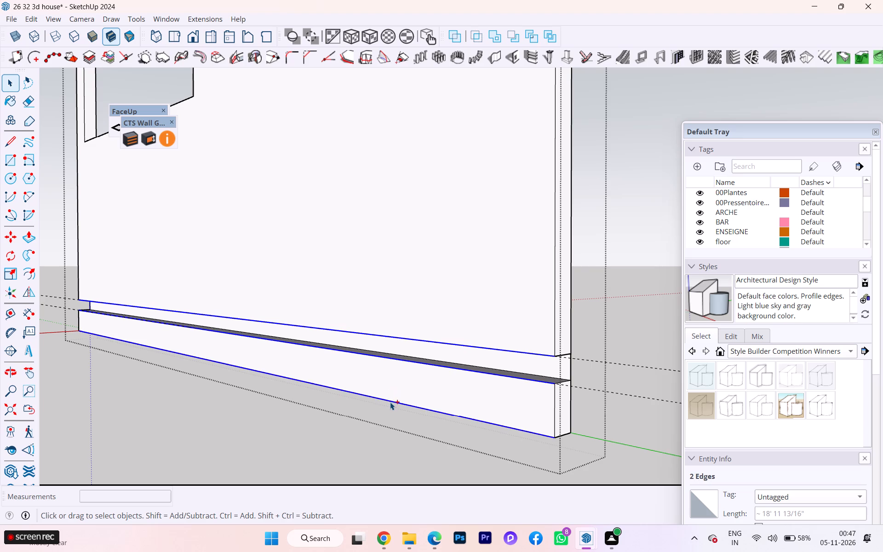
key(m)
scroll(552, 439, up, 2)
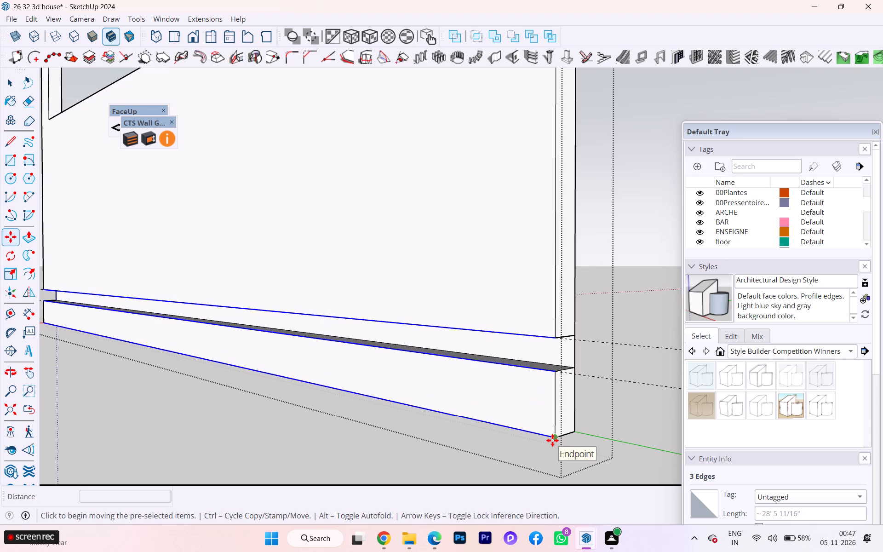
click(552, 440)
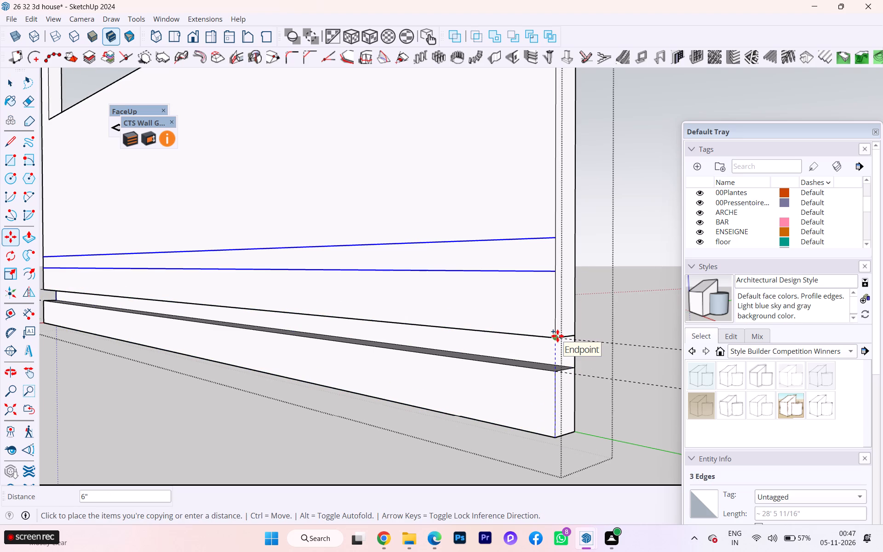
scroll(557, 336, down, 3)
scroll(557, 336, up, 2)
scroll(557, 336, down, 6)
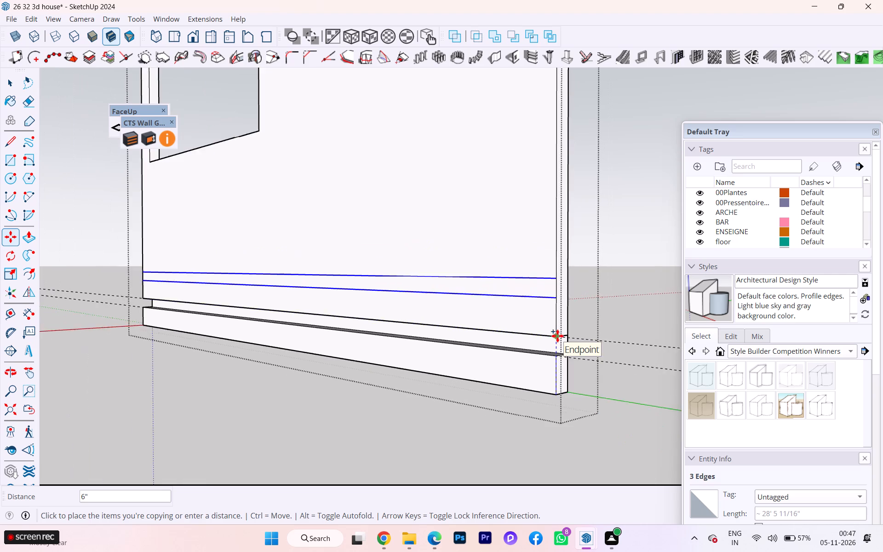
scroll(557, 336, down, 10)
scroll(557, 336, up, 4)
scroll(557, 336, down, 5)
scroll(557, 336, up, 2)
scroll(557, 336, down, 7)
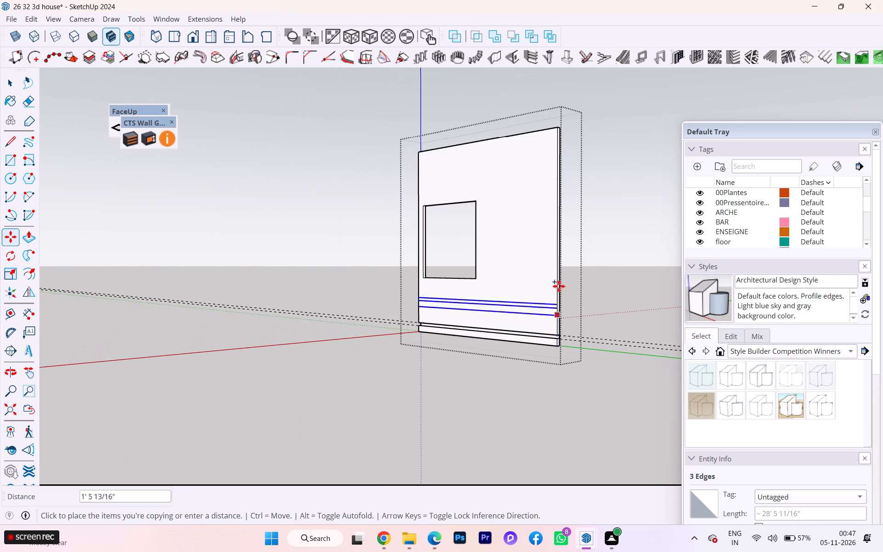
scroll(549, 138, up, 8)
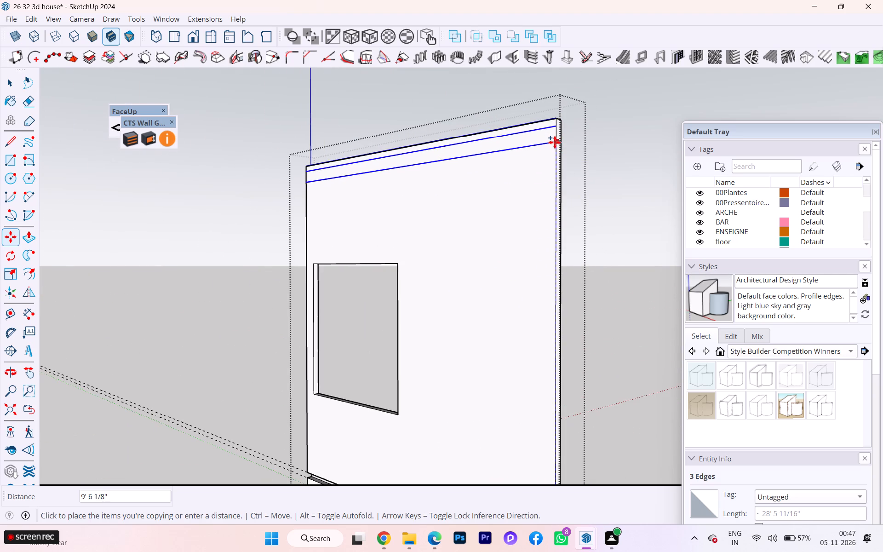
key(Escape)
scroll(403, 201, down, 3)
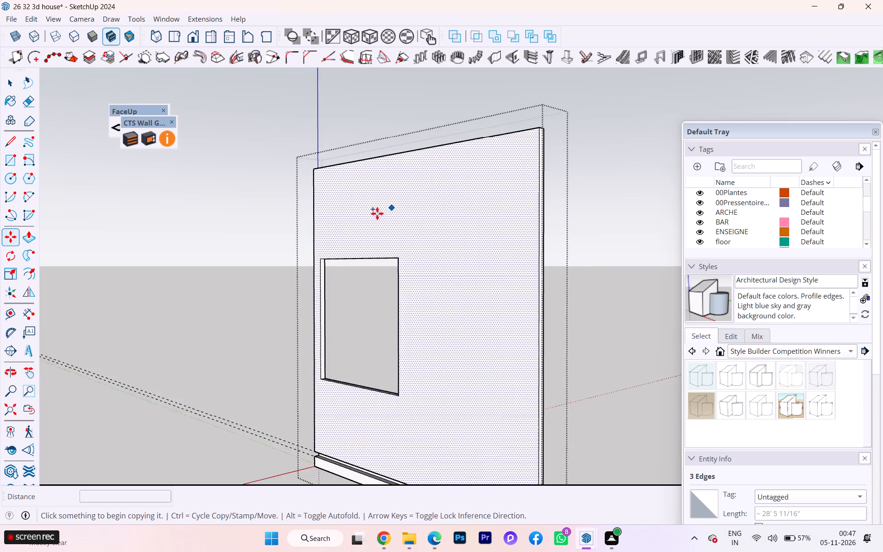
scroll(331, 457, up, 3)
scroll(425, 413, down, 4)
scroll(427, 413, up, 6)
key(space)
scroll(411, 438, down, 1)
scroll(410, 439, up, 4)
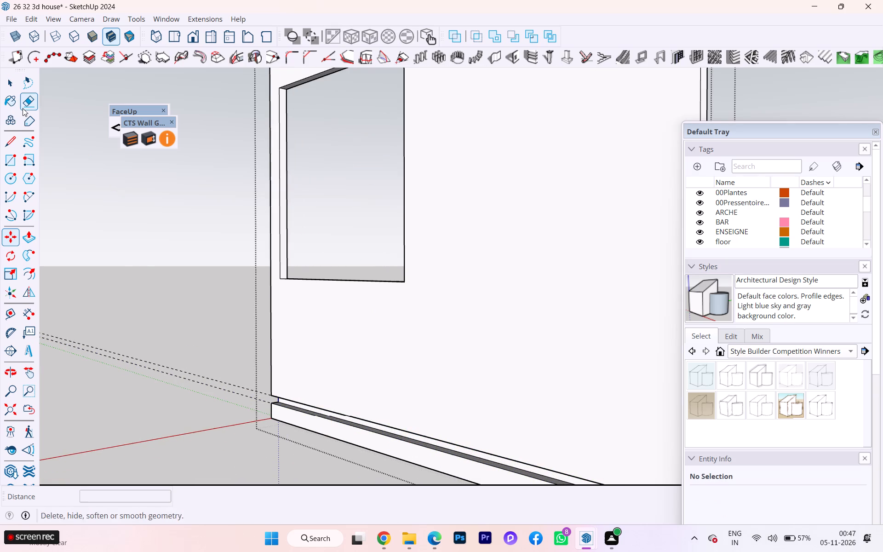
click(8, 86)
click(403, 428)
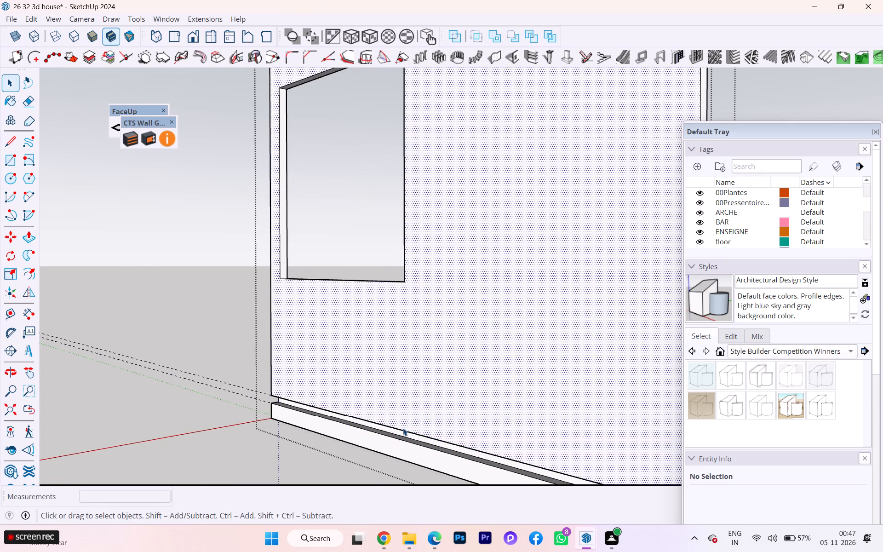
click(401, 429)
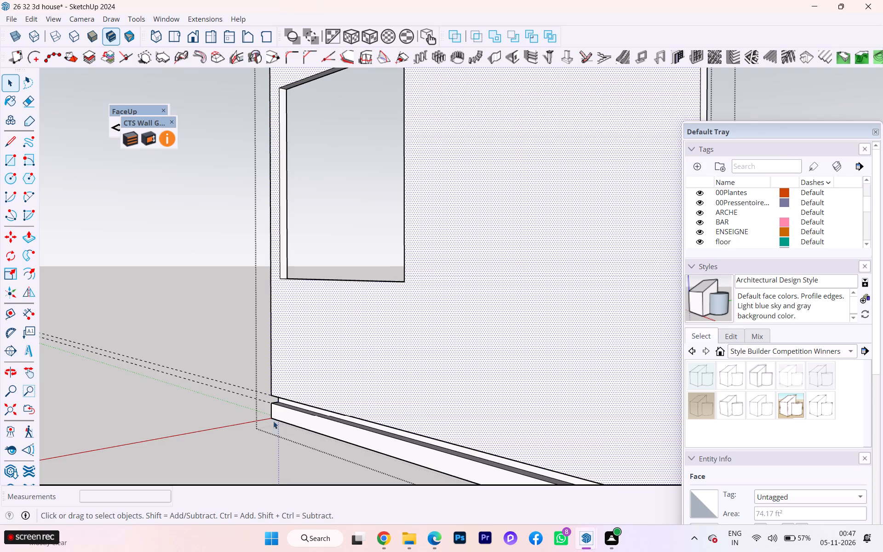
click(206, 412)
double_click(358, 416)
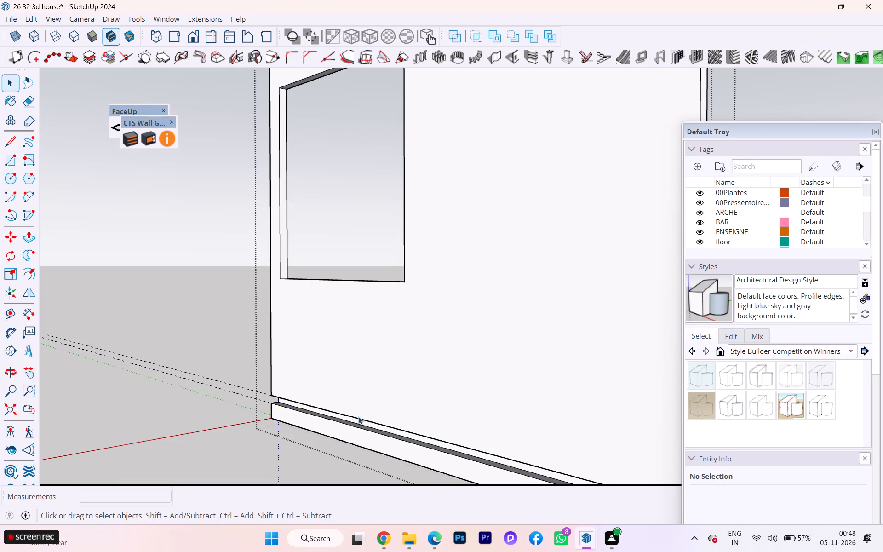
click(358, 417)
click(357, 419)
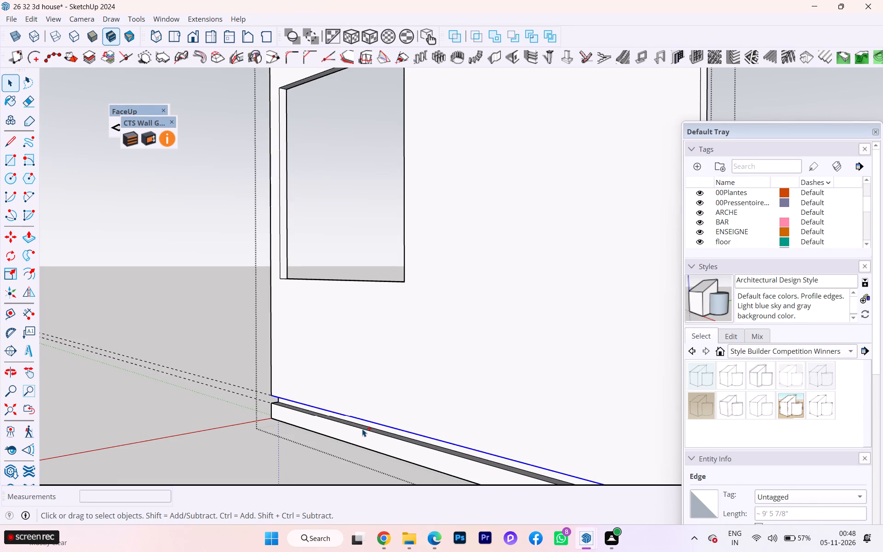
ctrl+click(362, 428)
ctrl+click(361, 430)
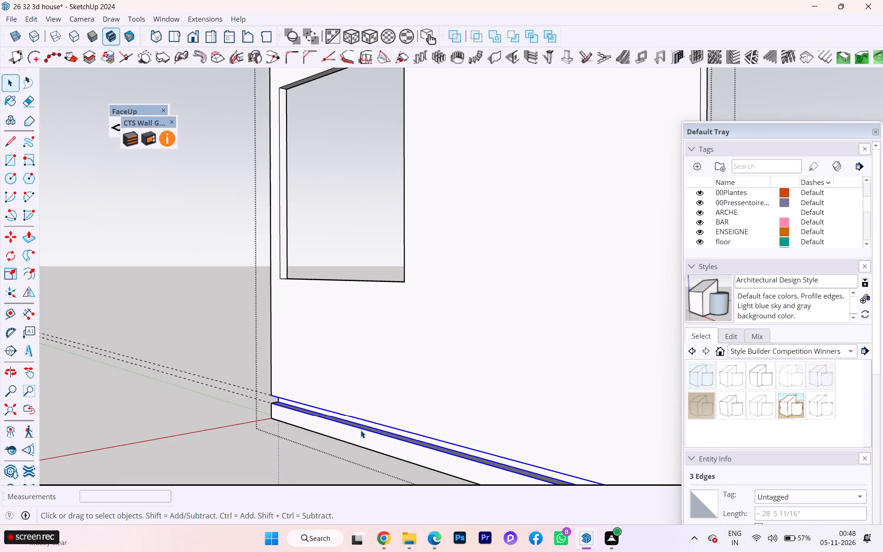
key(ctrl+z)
Copy the panel's bottom edge, bottom band's top edge and groove's upper edge 9' 1 7/16" upward, dividing the distance into 10 equal copies.
double_click(375, 414)
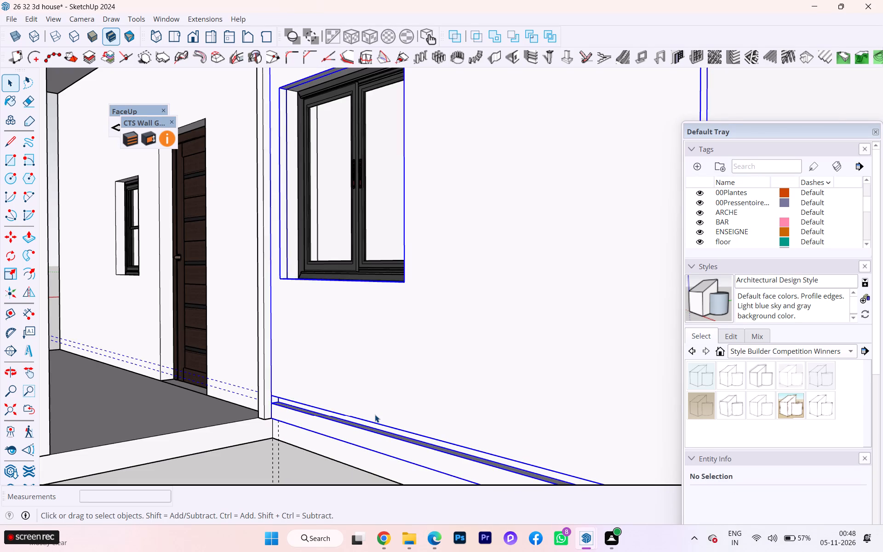
click(373, 424)
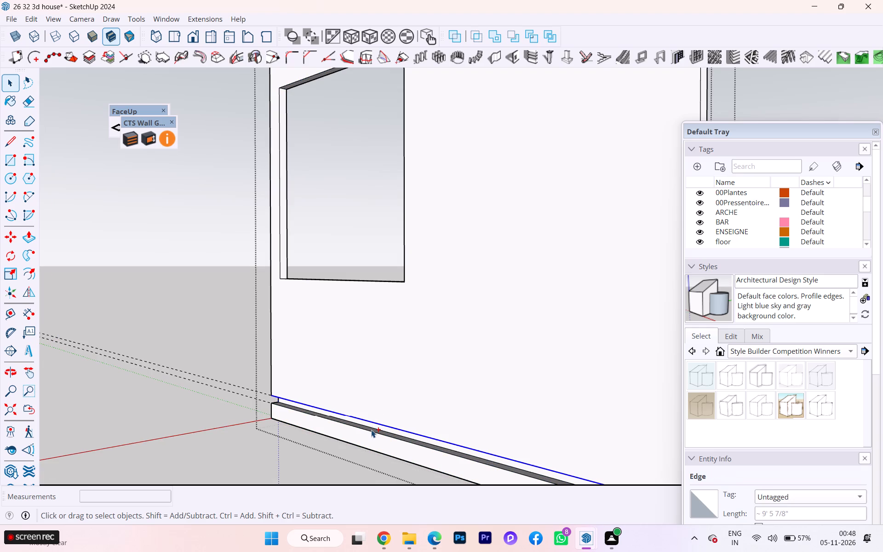
ctrl+click(371, 431)
ctrl+click(363, 448)
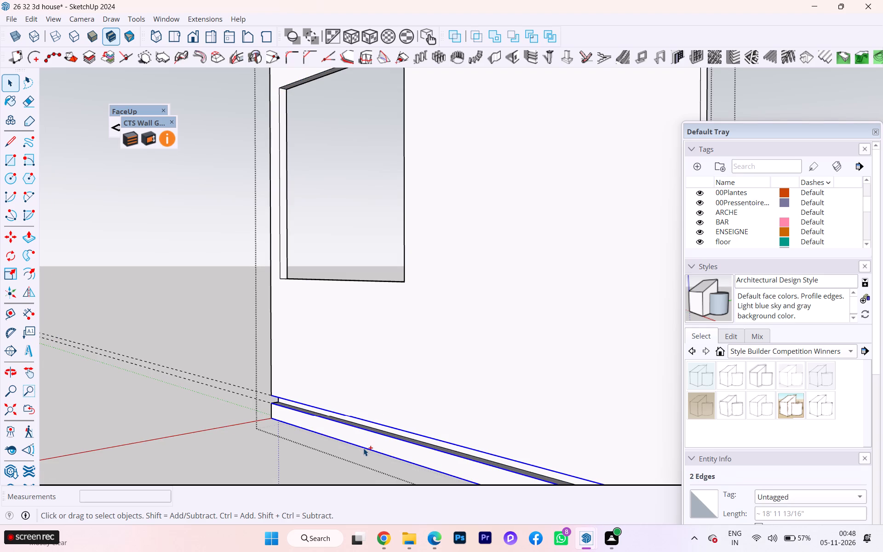
scroll(315, 426, down, 1)
scroll(315, 426, up, 2)
scroll(315, 426, down, 2)
scroll(313, 426, up, 2)
scroll(312, 426, down, 1)
scroll(276, 407, down, 3)
scroll(276, 407, up, 2)
scroll(276, 407, down, 10)
scroll(262, 401, up, 3)
scroll(262, 401, down, 1)
scroll(409, 462, up, 2)
scroll(410, 462, down, 1)
scroll(410, 462, up, 1)
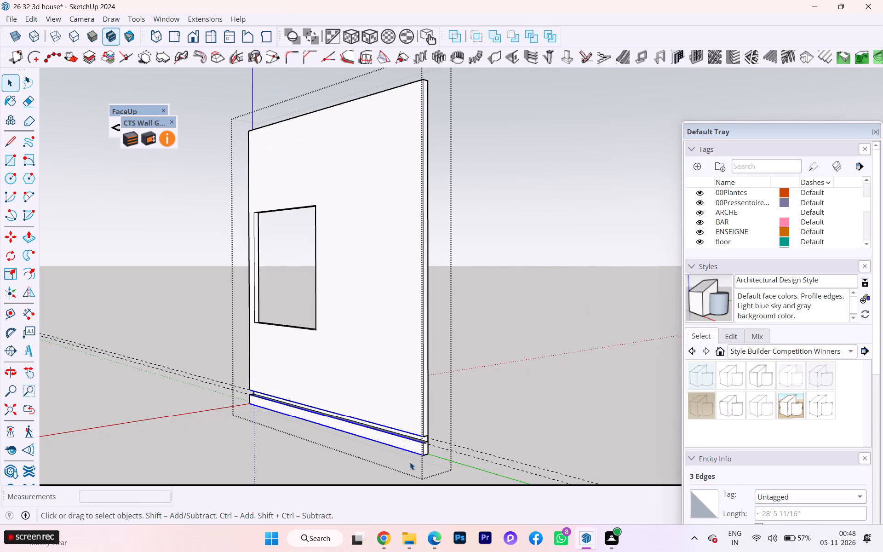
key(m)
scroll(432, 455, up, 4)
scroll(432, 455, down, 1)
scroll(432, 455, up, 4)
scroll(423, 433, down, 1)
scroll(423, 433, up, 6)
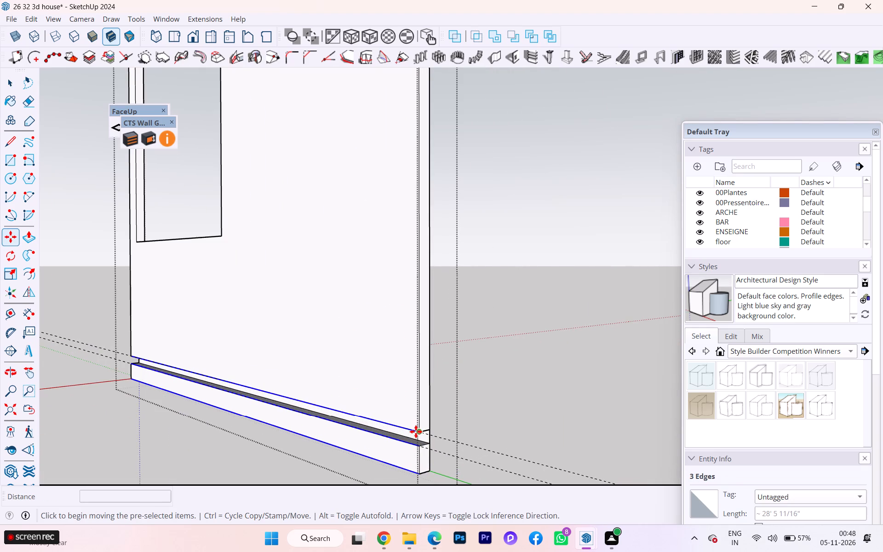
click(419, 431)
scroll(431, 383, down, 2)
scroll(431, 383, up, 2)
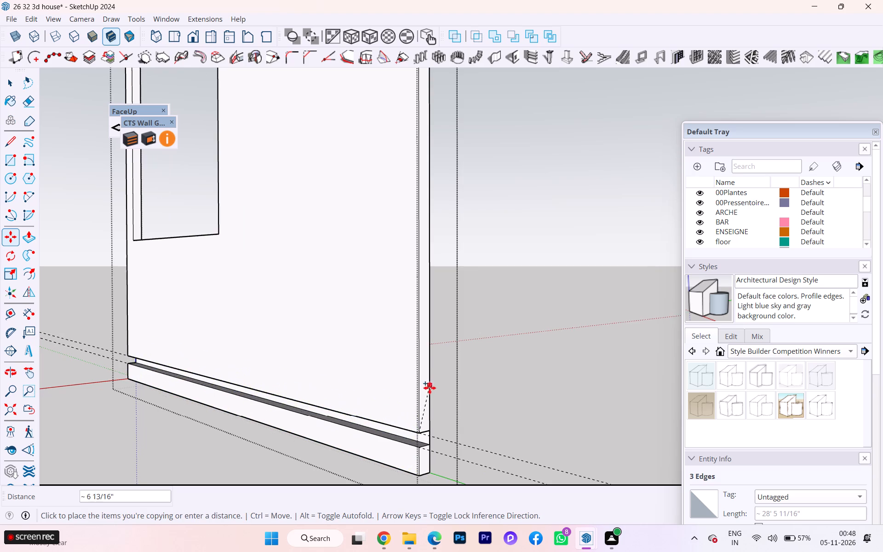
scroll(428, 391, down, 1)
scroll(427, 392, up, 1)
scroll(425, 394, down, 1)
scroll(425, 395, up, 1)
scroll(424, 395, down, 4)
scroll(414, 406, up, 1)
scroll(414, 407, down, 15)
scroll(414, 413, up, 1)
scroll(414, 413, down, 7)
scroll(413, 197, up, 1)
scroll(413, 197, down, 2)
scroll(413, 197, up, 16)
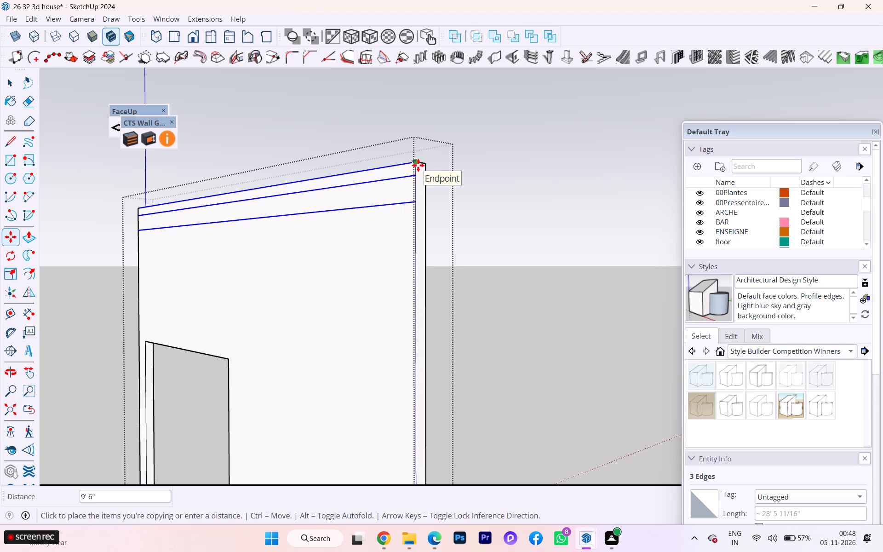
click(416, 193)
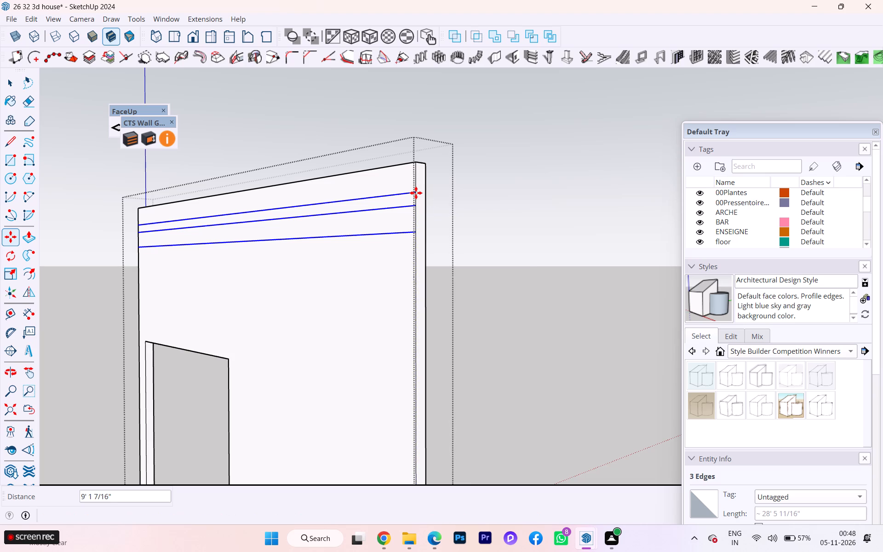
text(/10)
key(Return)
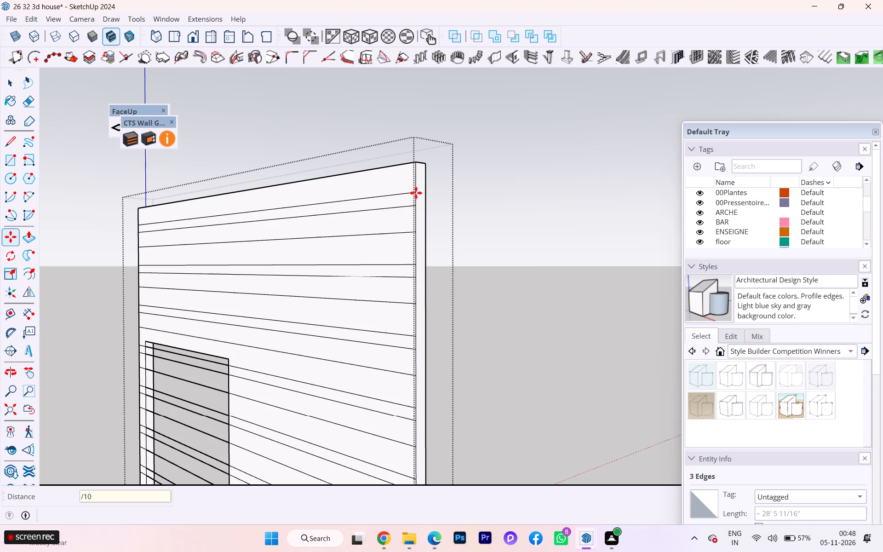
Push the first narrow strip above the existing bottom groove 2" into the wall panel.
scroll(404, 236, down, 2)
scroll(325, 253, down, 4)
scroll(333, 273, up, 1)
scroll(333, 273, down, 3)
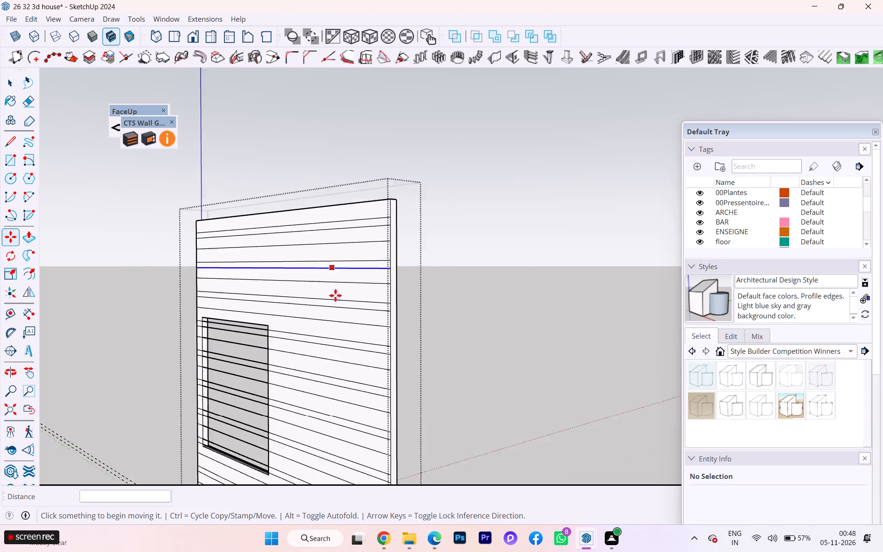
scroll(367, 395, down, 1)
scroll(368, 396, up, 3)
scroll(371, 397, down, 4)
scroll(376, 400, up, 3)
scroll(432, 281, down, 6)
scroll(347, 485, up, 3)
scroll(347, 485, down, 3)
scroll(347, 485, up, 2)
scroll(347, 485, down, 1)
scroll(353, 480, up, 3)
scroll(384, 469, down, 7)
scroll(390, 465, up, 5)
scroll(416, 430, down, 3)
scroll(416, 430, up, 5)
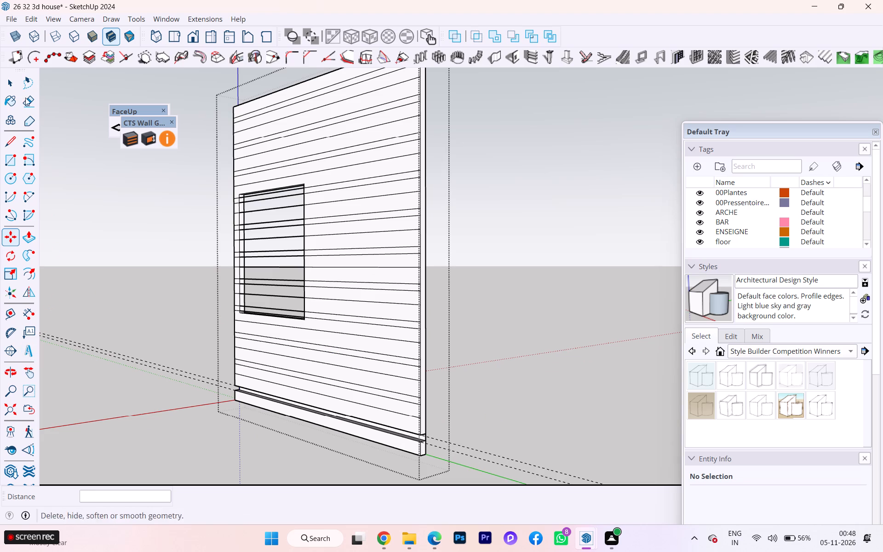
click(10, 81)
scroll(427, 413, up, 1)
scroll(429, 409, down, 1)
scroll(429, 409, up, 7)
scroll(432, 397, down, 2)
scroll(432, 397, up, 3)
scroll(432, 397, down, 1)
scroll(432, 397, up, 1)
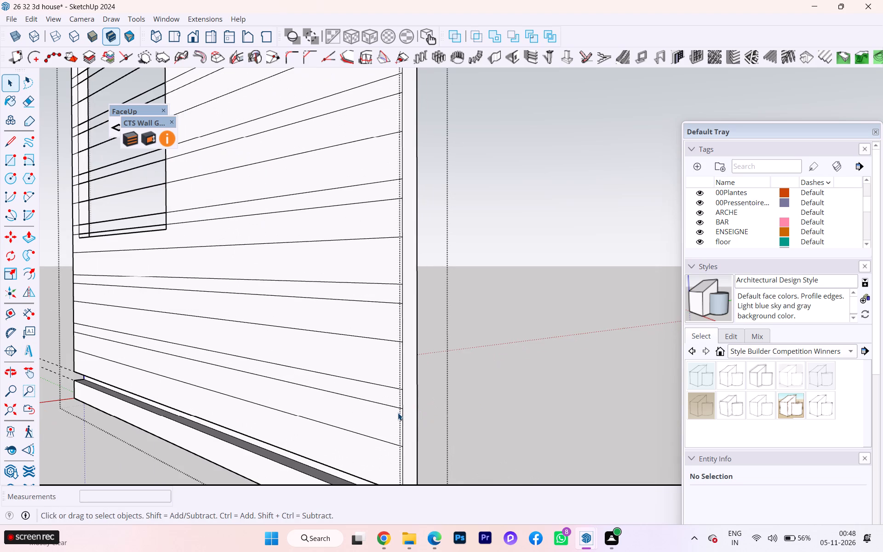
click(389, 398)
key(p)
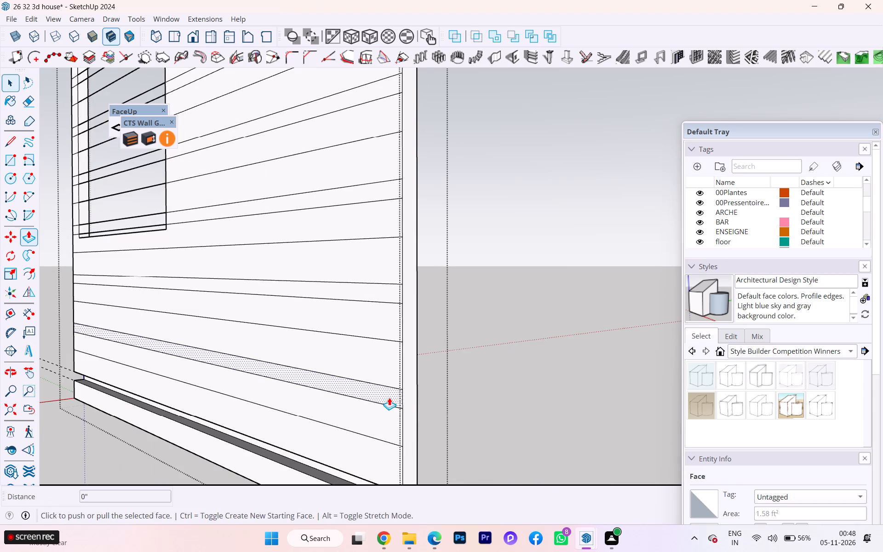
click(389, 397)
click(412, 393)
scroll(361, 379, down, 1)
scroll(361, 379, up, 3)
scroll(360, 379, down, 5)
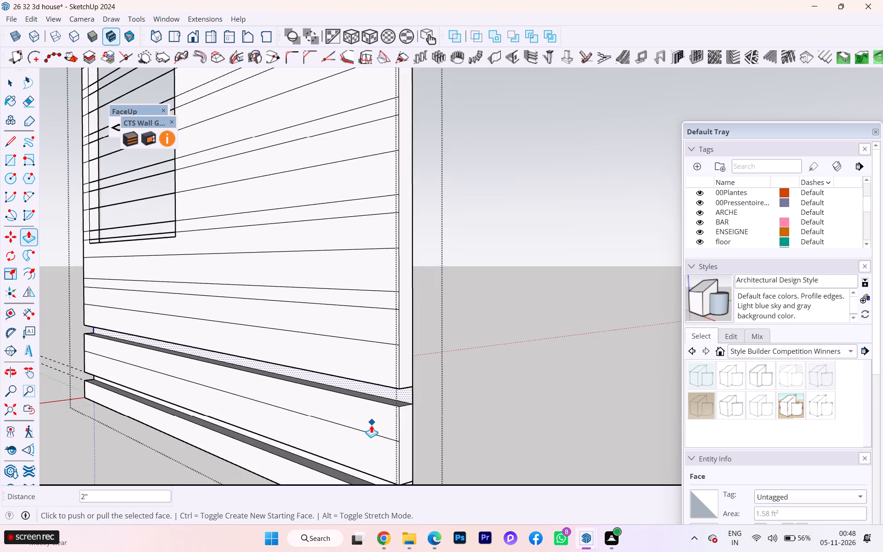
scroll(407, 395, down, 7)
scroll(398, 343, up, 4)
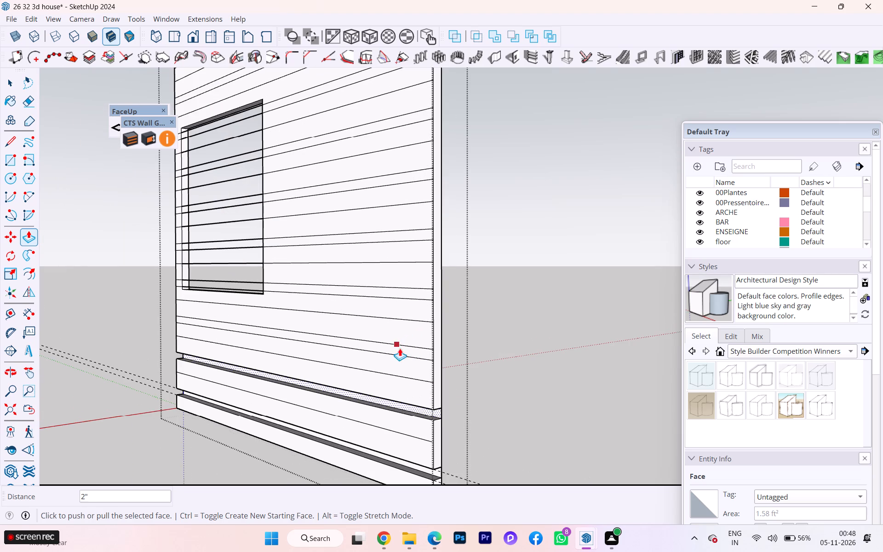
Push the next narrow strip up, just below the window opening, 2" into the panel.
click(6, 82)
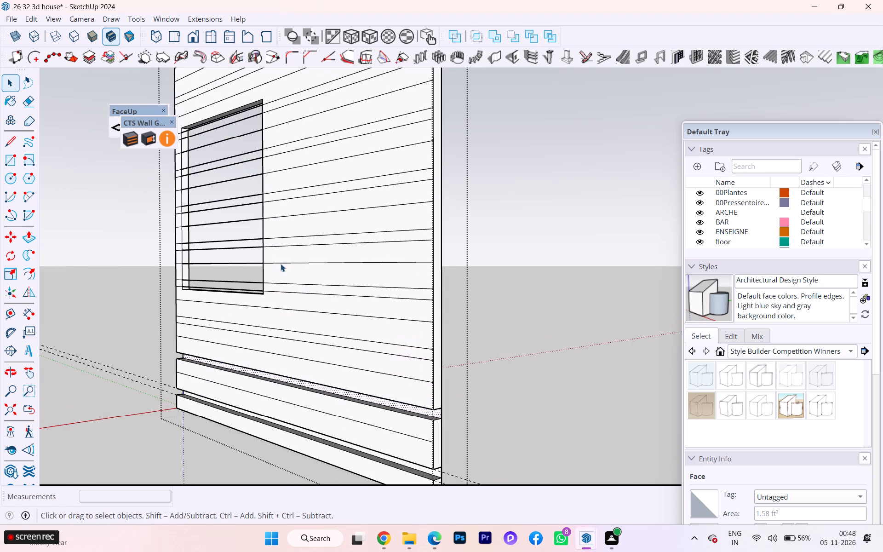
click(430, 352)
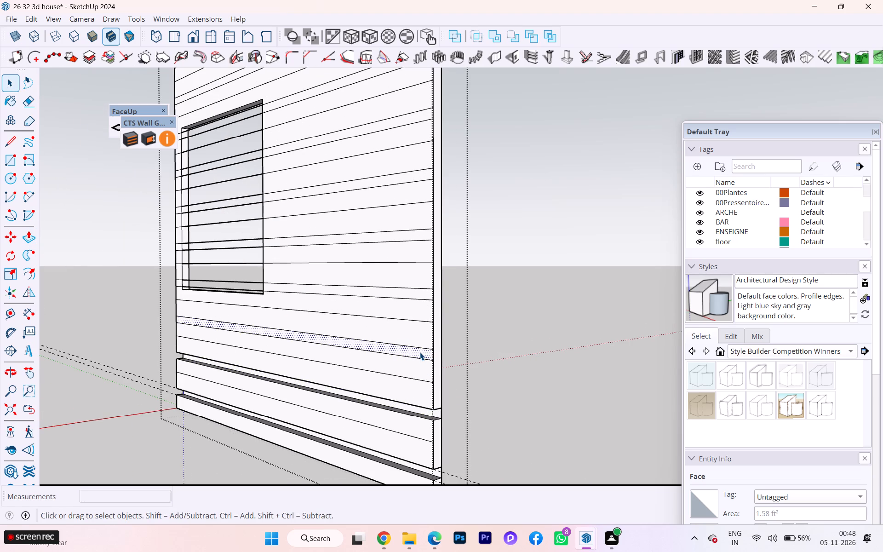
key(p)
click(420, 352)
click(441, 339)
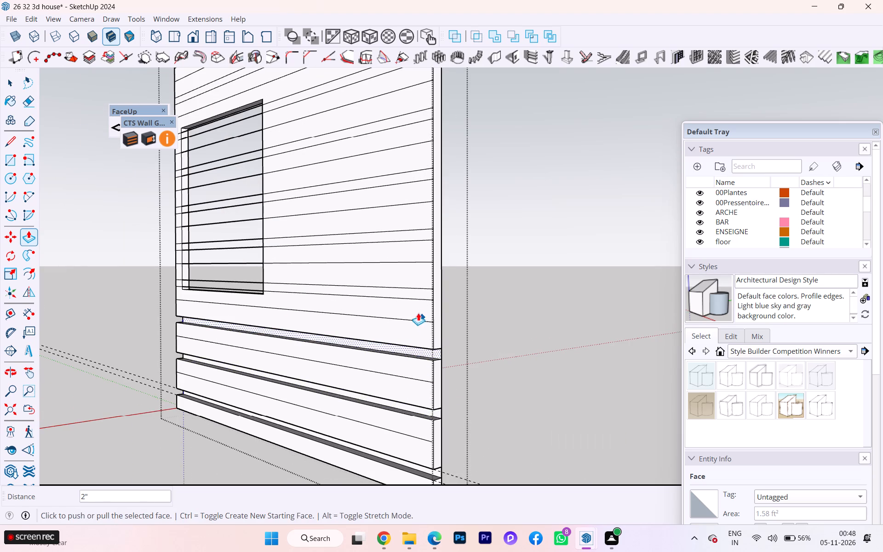
Push the two lowest narrow strips beside the window opening 2" into the panel.
click(15, 83)
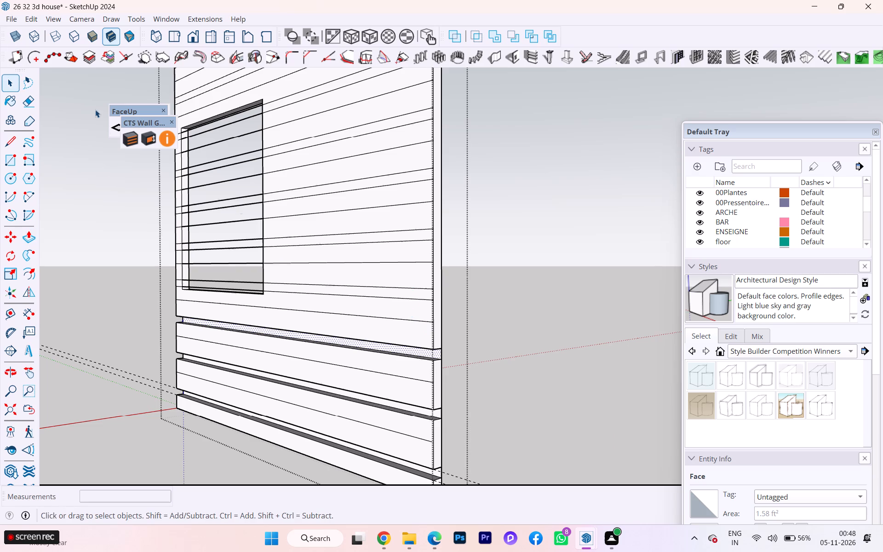
click(417, 296)
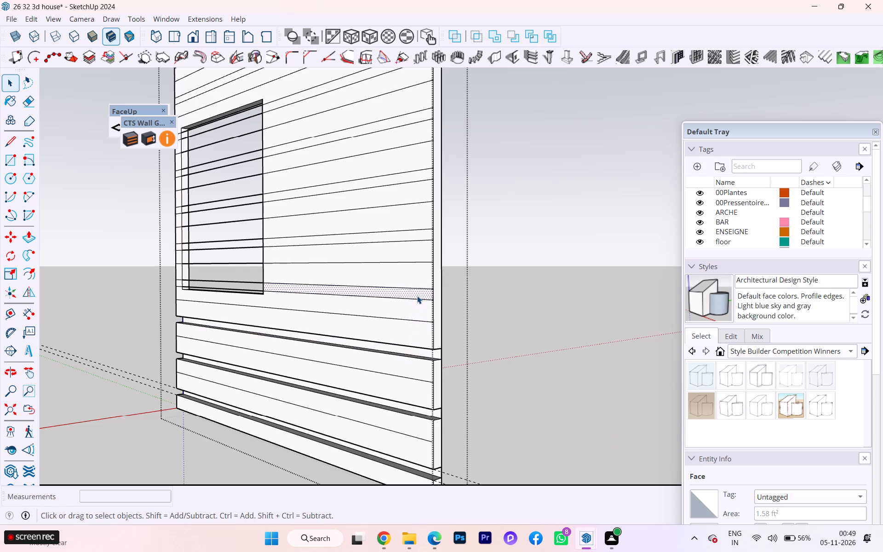
ctrl+click(402, 235)
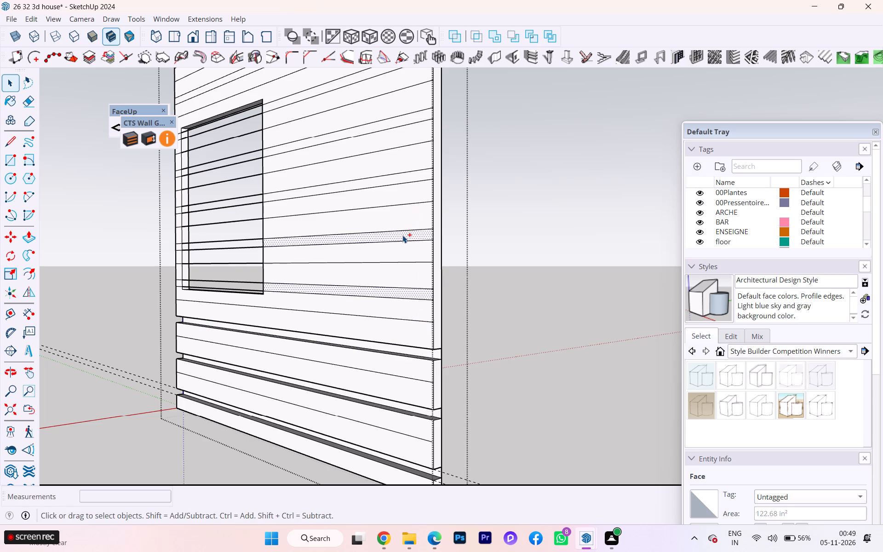
key(p)
click(402, 235)
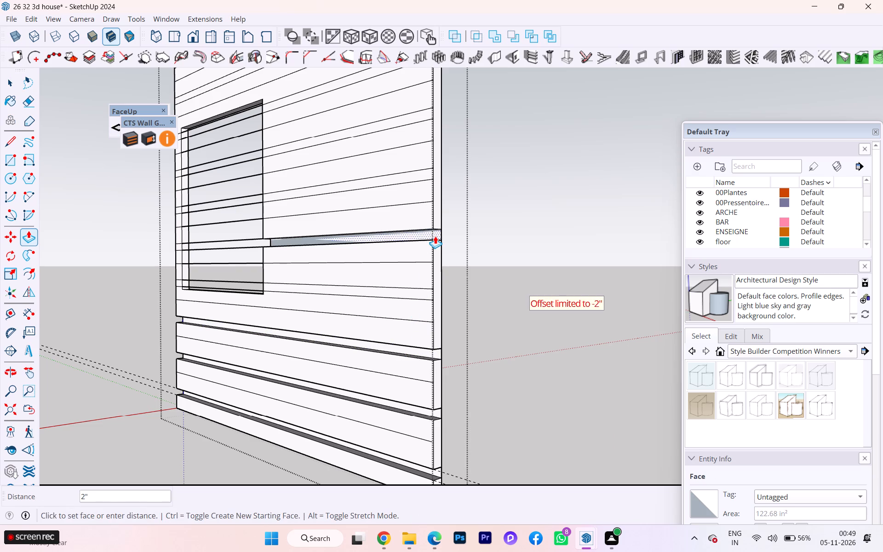
click(435, 236)
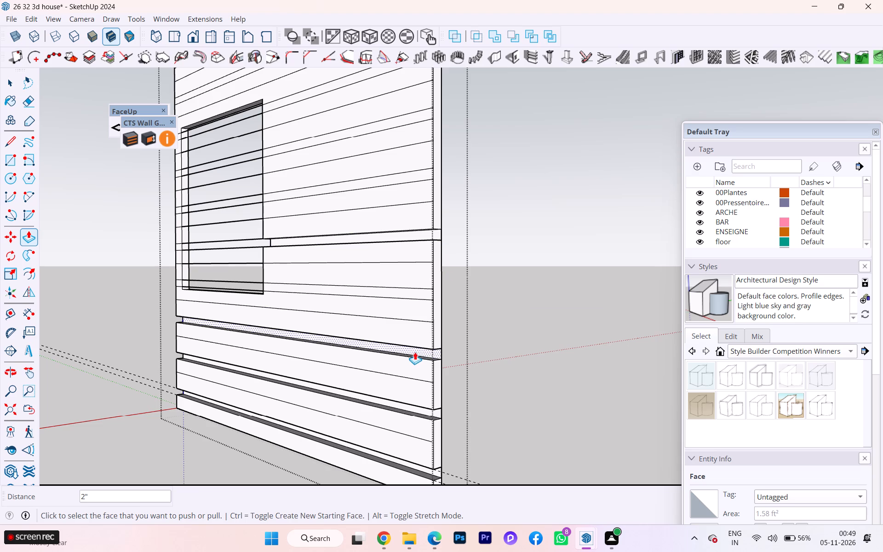
click(422, 293)
click(443, 289)
Repeat the 2" Push/Pull on the next five narrow strips up, beside and above the window opening.
scroll(454, 328, down, 2)
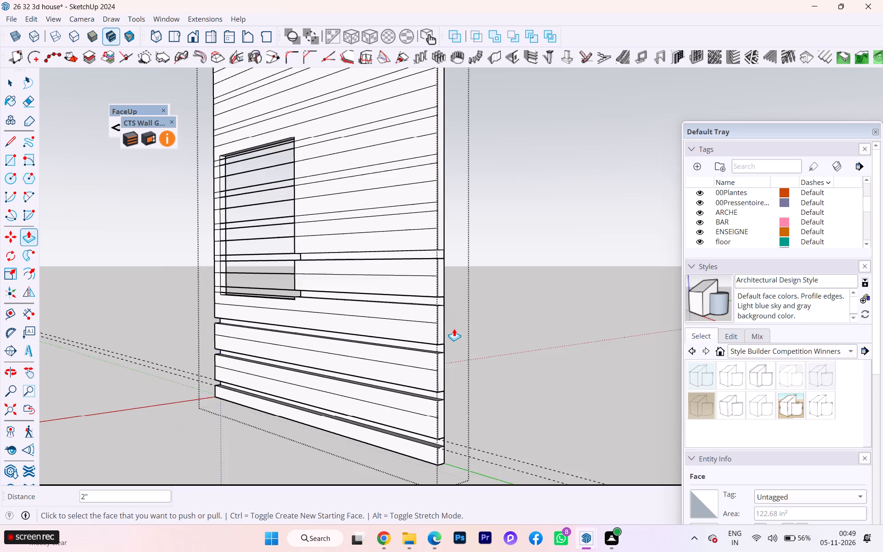
scroll(454, 328, down, 2)
middle_drag(459, 342, 645, 448)
scroll(504, 279, up, 5)
scroll(504, 279, down, 1)
scroll(504, 279, up, 1)
scroll(467, 269, up, 1)
scroll(467, 269, down, 4)
scroll(467, 269, up, 2)
scroll(467, 268, down, 1)
double_click(461, 262)
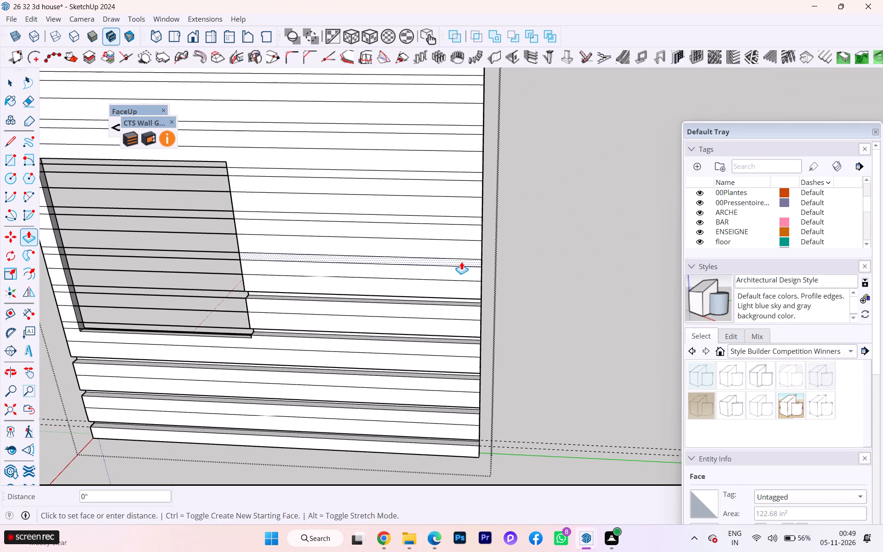
double_click(456, 219)
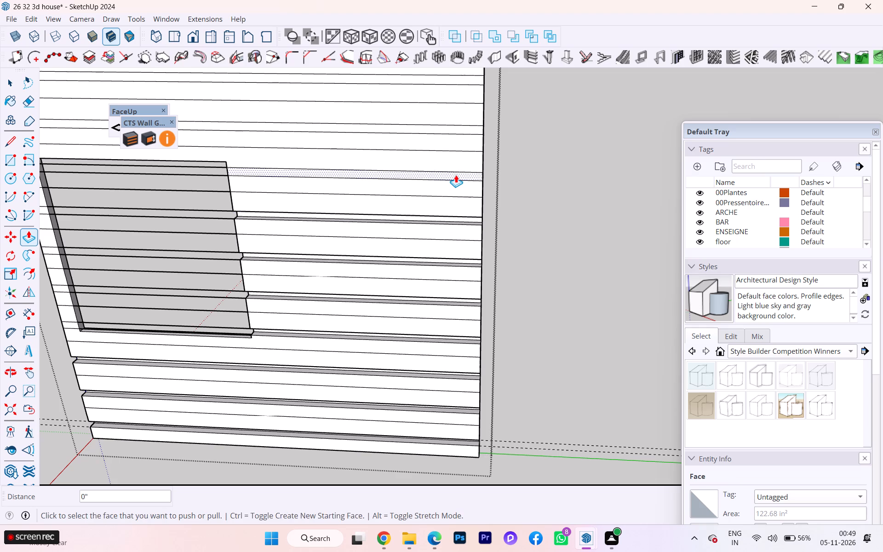
double_click(456, 175)
double_click(465, 128)
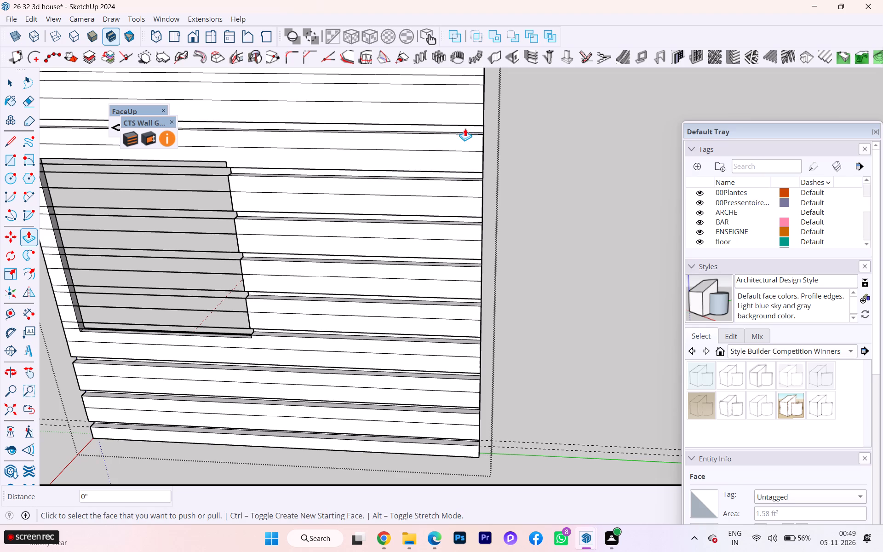
click(466, 80)
click(466, 80)
Examine the grooved wall panel from the front, its end and the back.
scroll(546, 187, down, 4)
middle_drag(548, 213, 482, 218)
scroll(557, 113, up, 6)
scroll(530, 163, down, 1)
scroll(528, 162, up, 3)
middle_drag(509, 161, 491, 164)
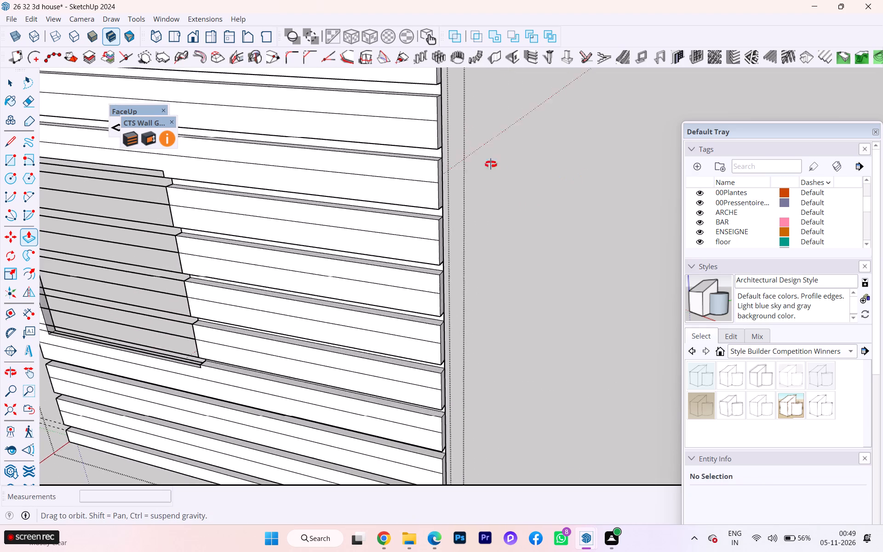
middle_drag(491, 164, 180, 187)
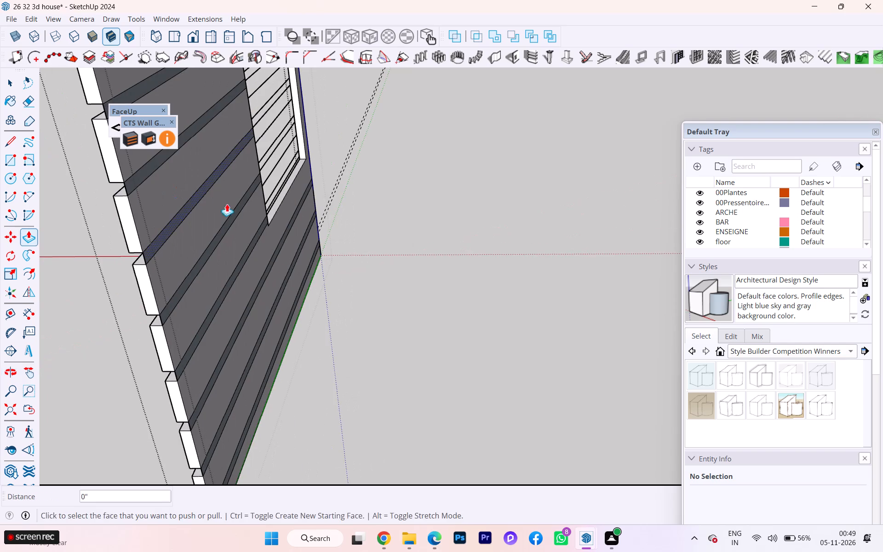
scroll(233, 207, up, 8)
scroll(243, 212, down, 2)
scroll(246, 213, up, 2)
scroll(251, 215, down, 4)
scroll(394, 267, up, 1)
scroll(393, 268, down, 3)
scroll(393, 278, up, 1)
scroll(393, 278, down, 11)
middle_drag(370, 297, 636, 355)
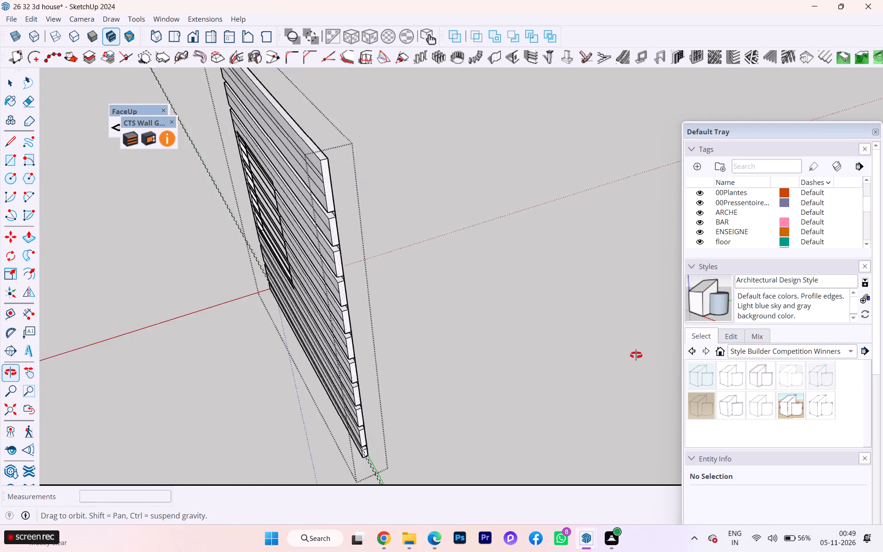
middle_drag(636, 355, 717, 363)
Repeat the 2" Push/Pull on the topmost narrow strip near the panel's upper edge.
scroll(517, 232, up, 2)
scroll(511, 228, down, 1)
scroll(510, 227, up, 5)
scroll(387, 256, up, 1)
scroll(386, 257, down, 3)
scroll(384, 259, up, 5)
scroll(423, 253, down, 1)
scroll(423, 253, up, 5)
scroll(412, 258, down, 3)
scroll(412, 258, up, 3)
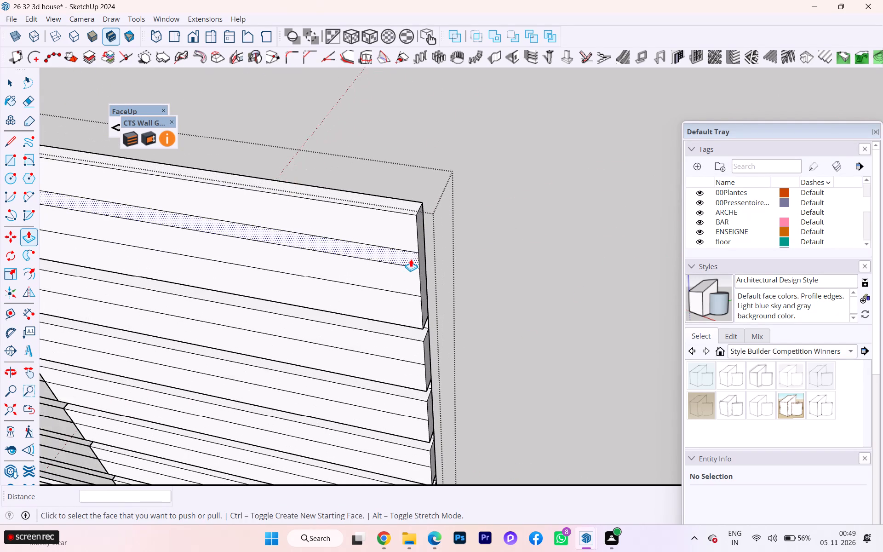
double_click(409, 257)
scroll(459, 226, down, 2)
middle_drag(459, 226, 469, 113)
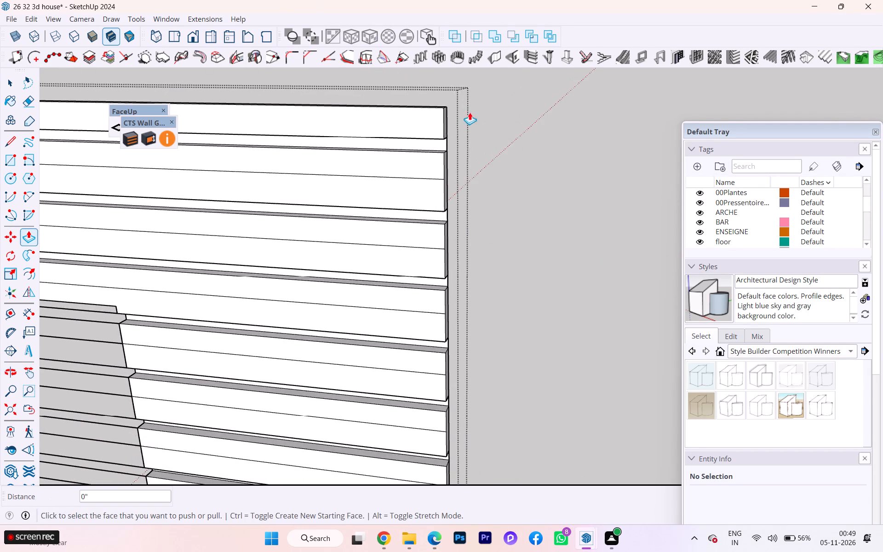
Examine the grooved wall panel up close at its end corner and as a whole from the front.
scroll(556, 175, up, 1)
scroll(561, 178, down, 2)
scroll(568, 180, up, 2)
scroll(569, 181, down, 5)
scroll(570, 181, up, 3)
scroll(570, 181, down, 1)
scroll(586, 256, down, 1)
scroll(586, 258, up, 1)
scroll(585, 259, down, 1)
scroll(583, 268, up, 2)
scroll(583, 272, down, 1)
scroll(467, 276, up, 4)
scroll(467, 274, down, 2)
scroll(467, 274, up, 2)
scroll(492, 225, up, 2)
scroll(493, 213, down, 1)
scroll(493, 208, up, 3)
scroll(493, 207, down, 2)
scroll(493, 207, up, 1)
scroll(493, 206, down, 1)
scroll(493, 205, up, 1)
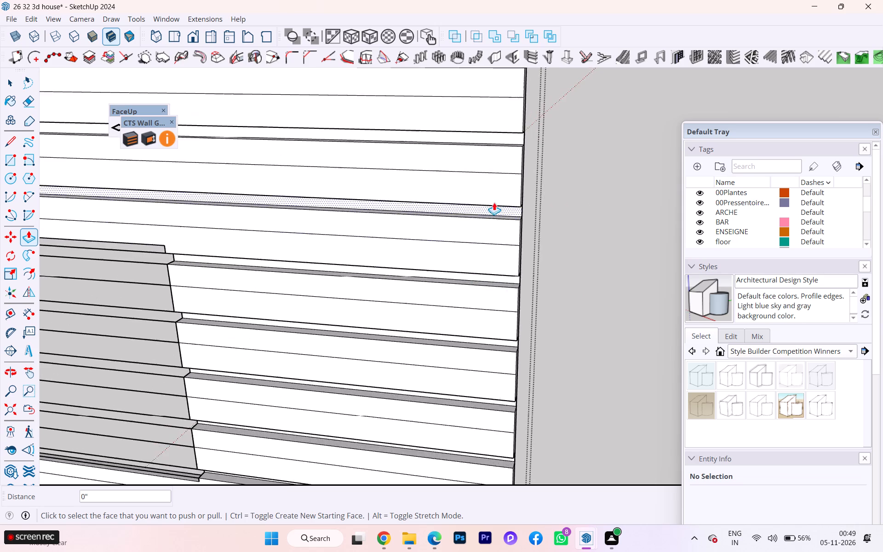
middle_drag(591, 200, 442, 218)
scroll(578, 205, down, 1)
scroll(510, 207, up, 1)
scroll(514, 206, down, 2)
scroll(514, 206, up, 2)
scroll(515, 205, down, 2)
scroll(515, 205, up, 11)
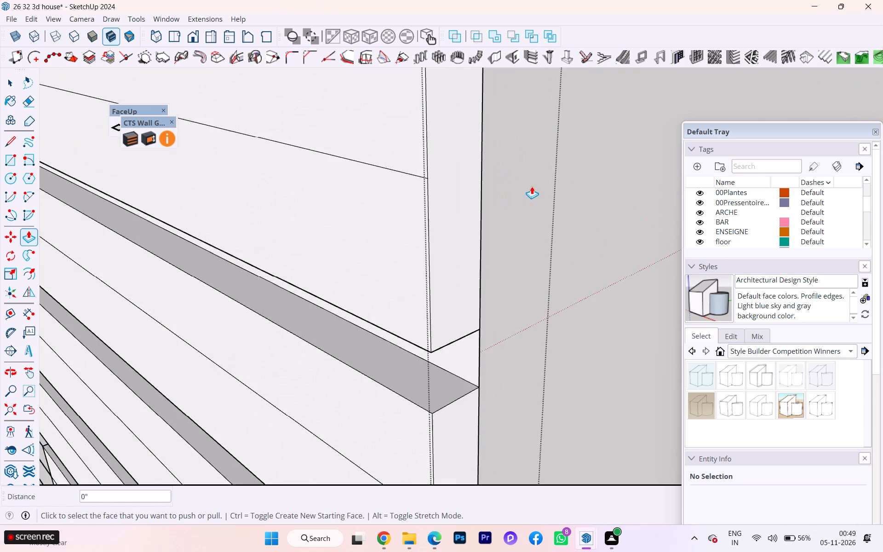
scroll(538, 186, down, 5)
scroll(556, 191, up, 1)
scroll(556, 191, down, 3)
scroll(624, 235, down, 3)
scroll(624, 236, up, 1)
scroll(624, 237, down, 1)
scroll(624, 237, up, 2)
scroll(624, 238, down, 11)
scroll(528, 236, down, 3)
scroll(526, 236, up, 5)
middle_drag(522, 238, 538, 233)
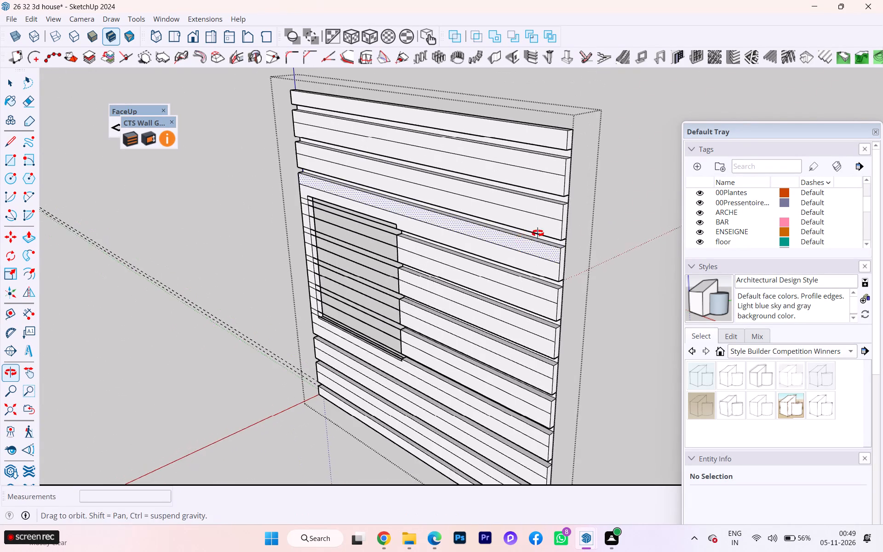
middle_drag(538, 233, 657, 224)
scroll(542, 223, down, 4)
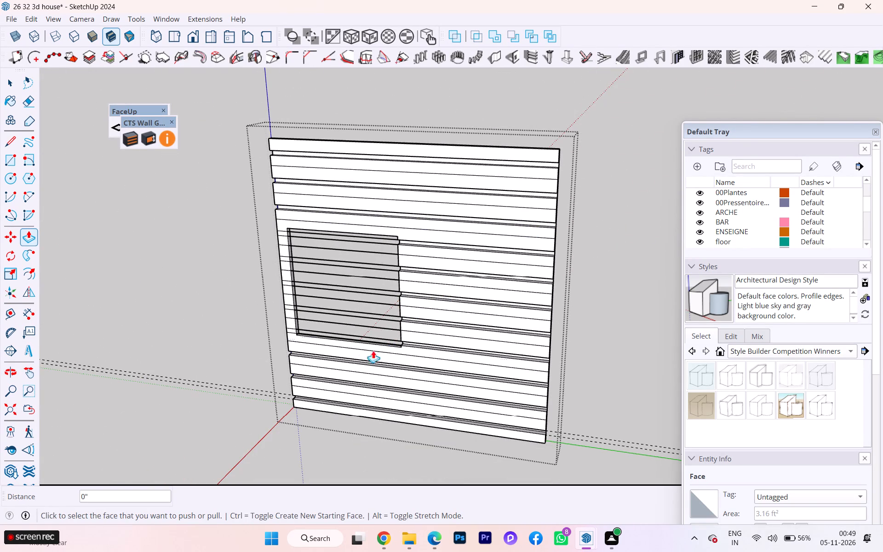
scroll(327, 303, up, 2)
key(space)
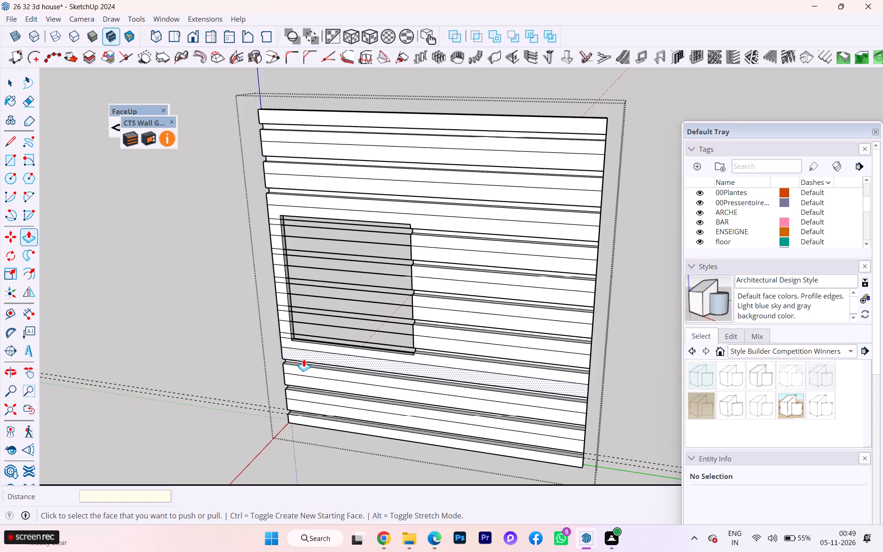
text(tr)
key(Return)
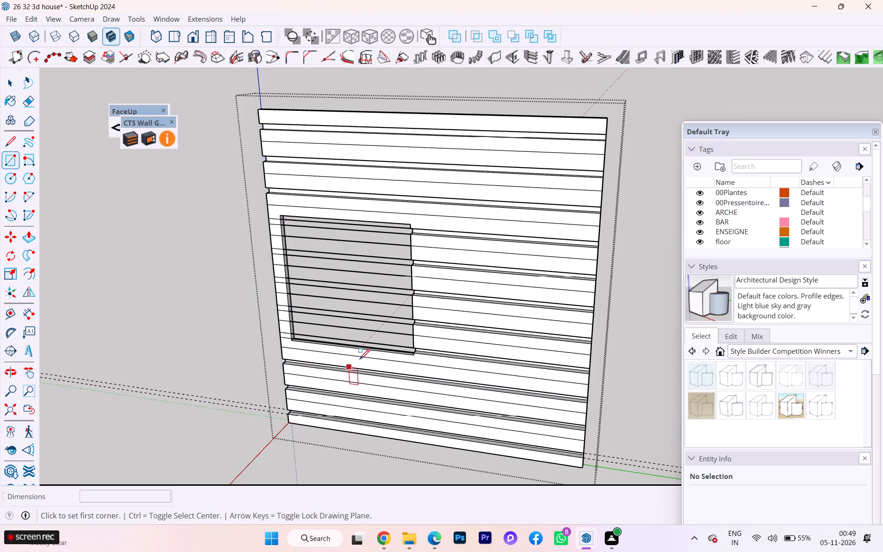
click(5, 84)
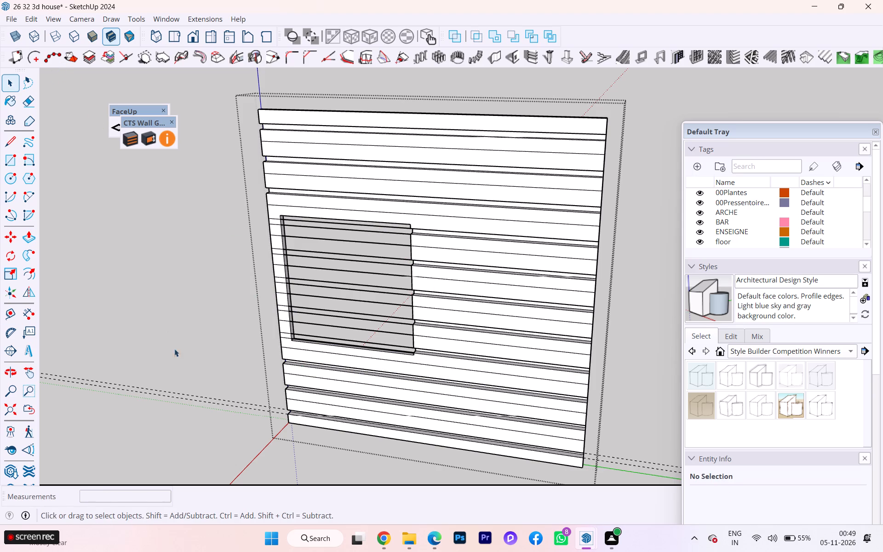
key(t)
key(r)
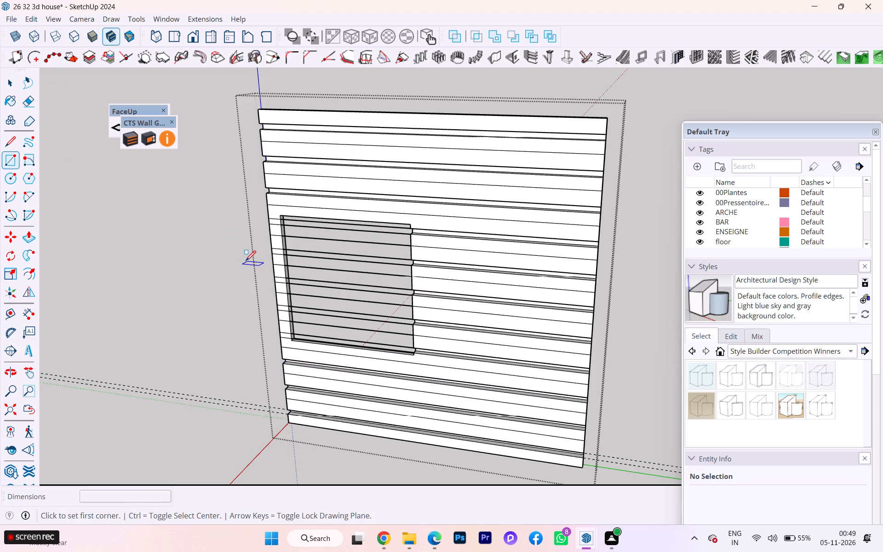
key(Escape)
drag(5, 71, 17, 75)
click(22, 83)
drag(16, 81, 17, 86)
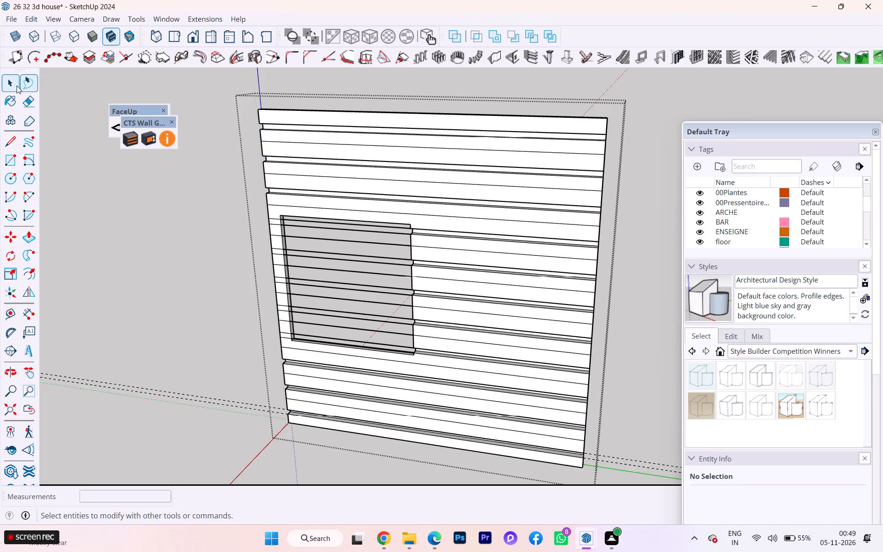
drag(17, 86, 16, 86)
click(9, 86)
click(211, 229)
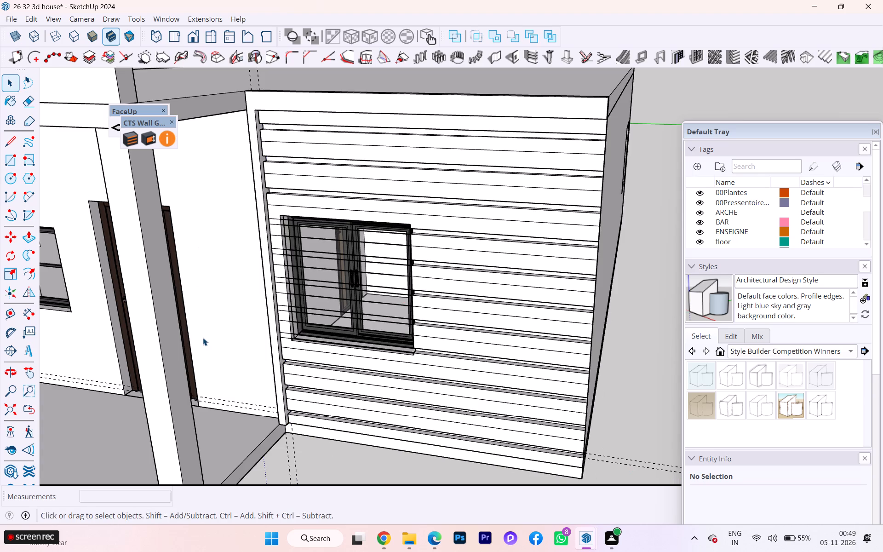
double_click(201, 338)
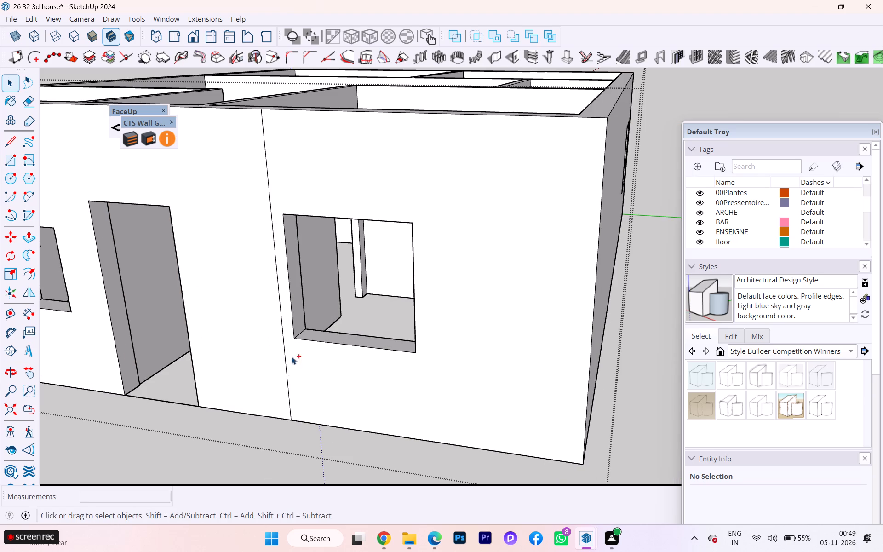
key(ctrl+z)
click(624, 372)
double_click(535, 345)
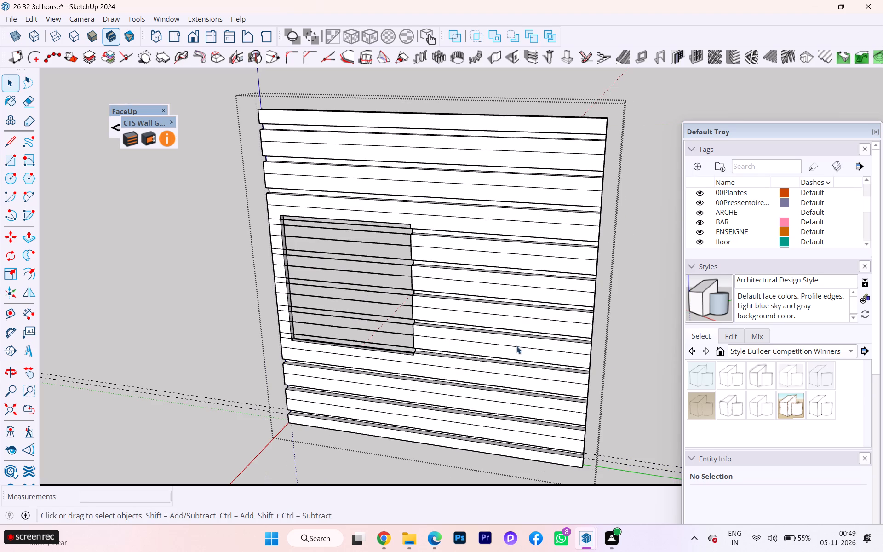
Erase the leftover horizontal edges crossing the panel's window opening and leave the panel's editing mode.
scroll(441, 344, up, 1)
key(e)
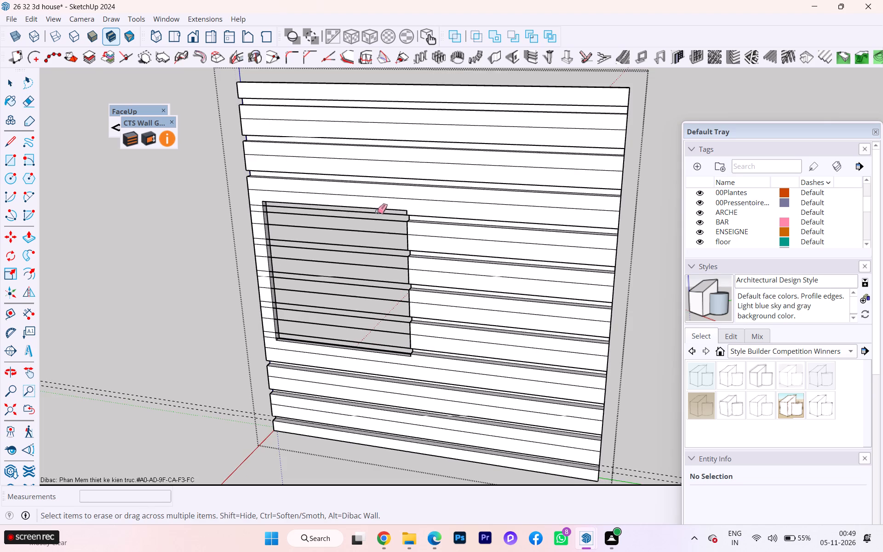
drag(375, 213, 371, 345)
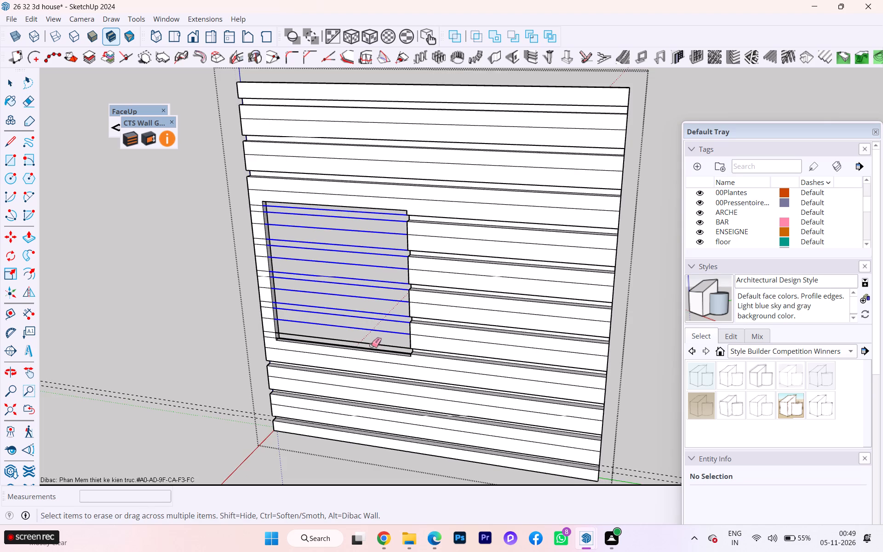
drag(371, 345, 372, 345)
scroll(401, 307, up, 4)
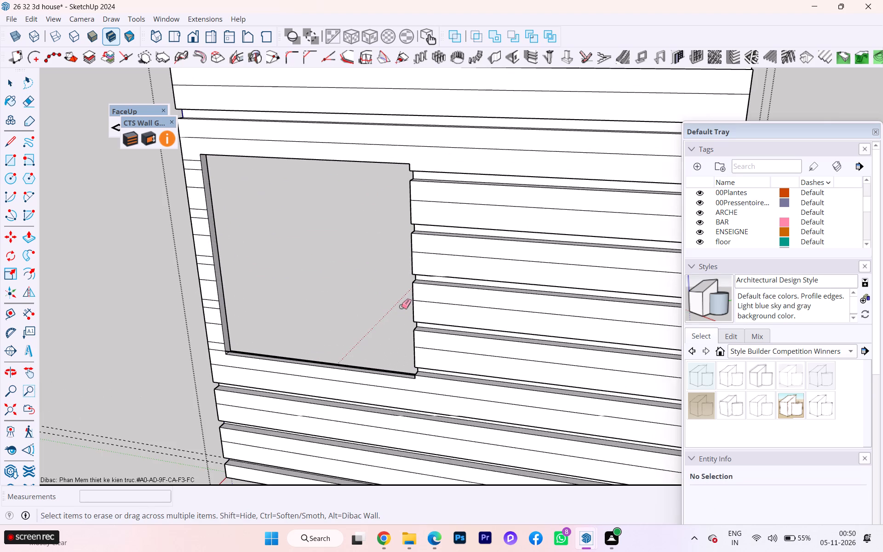
scroll(401, 306, down, 3)
click(10, 84)
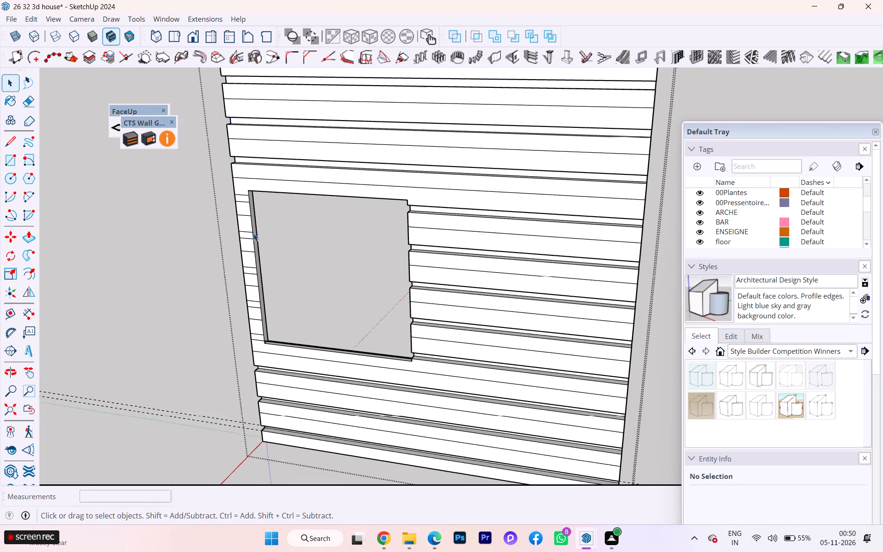
scroll(253, 233, down, 5)
scroll(253, 233, up, 1)
scroll(255, 233, down, 4)
click(546, 265)
Examine the grooved front wall and its window in the context of the whole house.
scroll(415, 278, up, 4)
scroll(359, 257, up, 1)
scroll(349, 250, down, 2)
scroll(348, 250, up, 1)
scroll(347, 249, down, 1)
scroll(347, 249, up, 4)
scroll(306, 235, up, 9)
scroll(337, 246, down, 7)
scroll(337, 246, up, 3)
scroll(345, 254, down, 1)
scroll(345, 255, up, 2)
scroll(345, 255, down, 5)
scroll(345, 256, up, 2)
scroll(345, 256, down, 1)
middle_drag(310, 249, 299, 224)
scroll(557, 237, down, 2)
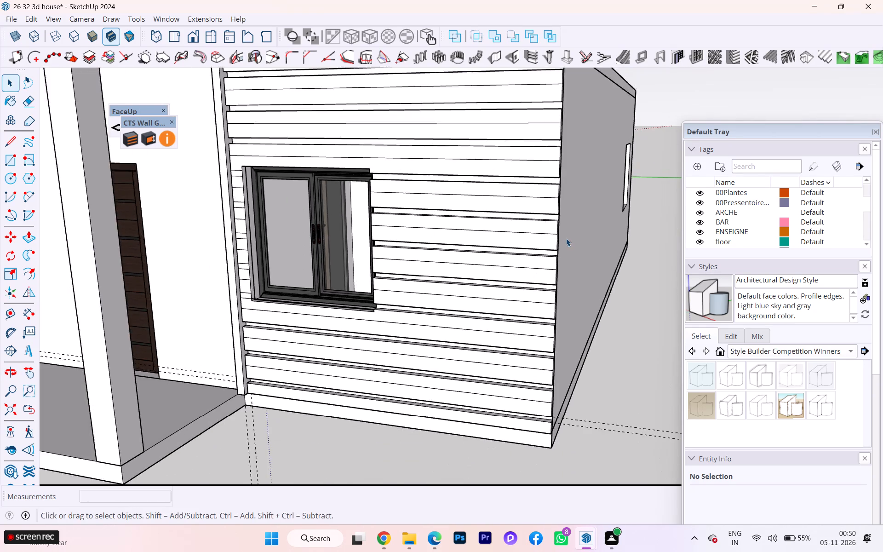
scroll(566, 238, up, 1)
scroll(566, 238, down, 2)
middle_drag(552, 247, 528, 261)
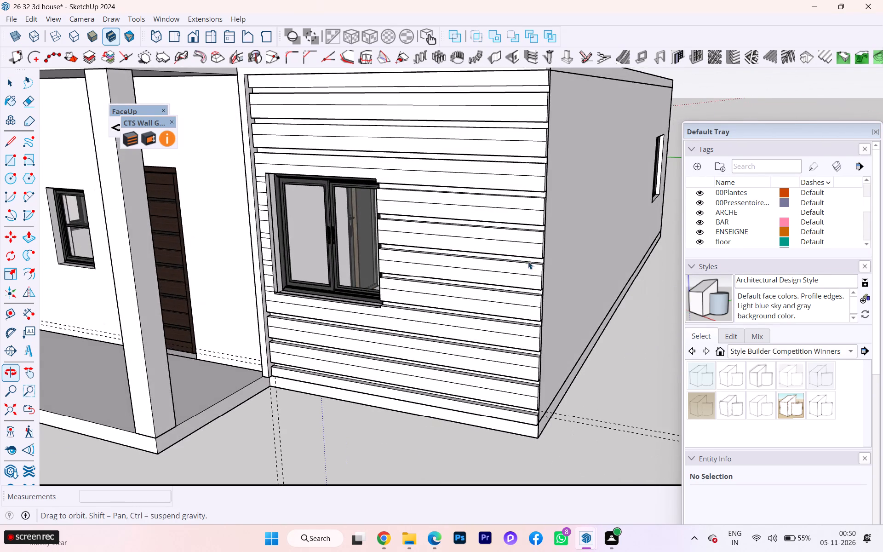
scroll(506, 210, down, 2)
scroll(506, 210, up, 3)
scroll(506, 210, down, 1)
scroll(506, 210, up, 3)
scroll(508, 211, down, 1)
scroll(508, 211, up, 9)
scroll(468, 211, down, 8)
scroll(460, 215, up, 6)
scroll(459, 216, down, 11)
scroll(451, 223, up, 1)
scroll(451, 223, down, 5)
scroll(451, 224, up, 1)
scroll(451, 224, down, 2)
scroll(451, 224, up, 2)
scroll(451, 224, down, 5)
scroll(455, 218, up, 2)
scroll(456, 221, down, 4)
scroll(456, 221, up, 3)
scroll(456, 221, down, 2)
scroll(501, 159, up, 4)
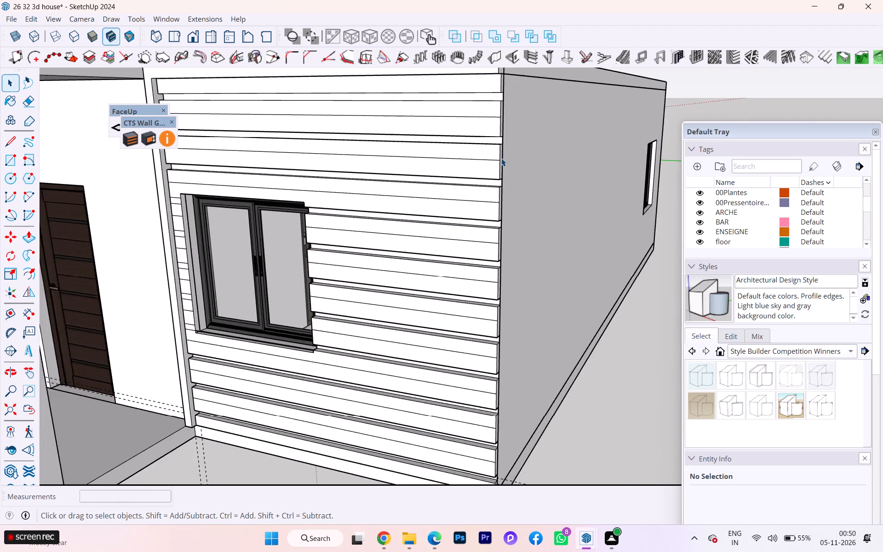
Inspect the groove ends at the outer house corner up close, and the grooved front wall as a whole.
scroll(501, 158, up, 2)
scroll(497, 148, down, 1)
scroll(497, 148, up, 7)
scroll(484, 149, down, 5)
scroll(484, 149, up, 1)
scroll(484, 149, down, 8)
scroll(484, 148, up, 3)
scroll(510, 120, down, 2)
scroll(510, 120, up, 7)
middle_drag(513, 146, 374, 161)
scroll(413, 164, down, 1)
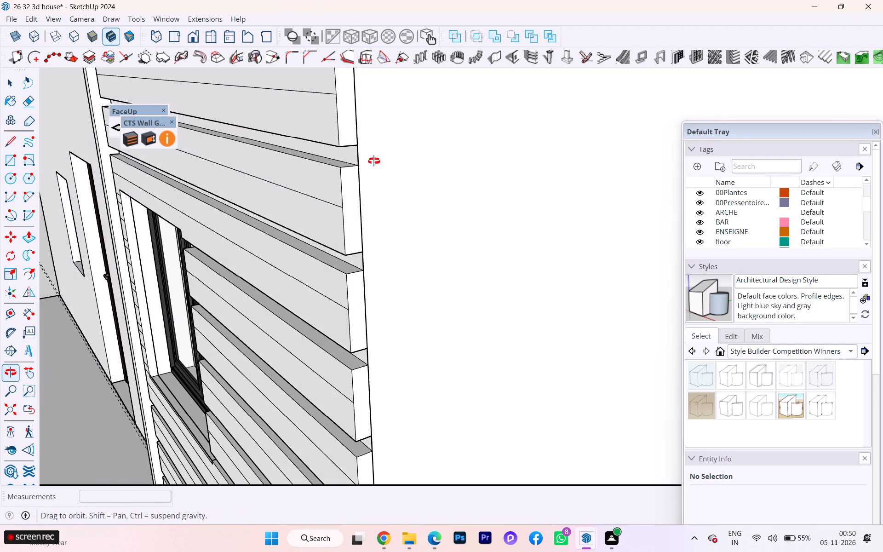
middle_drag(374, 161, 519, 189)
scroll(534, 196, down, 11)
scroll(547, 199, up, 6)
scroll(548, 199, down, 1)
scroll(548, 199, up, 2)
scroll(548, 199, down, 1)
scroll(434, 191, down, 5)
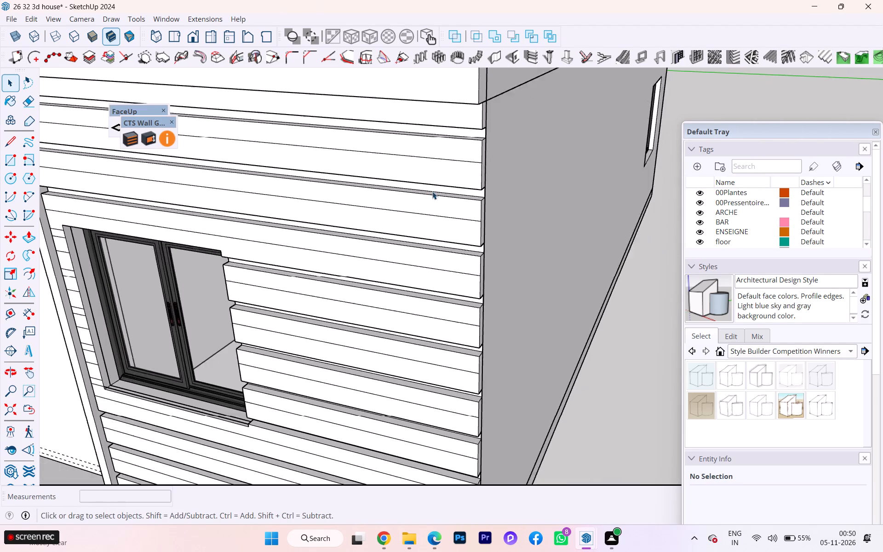
scroll(428, 193, down, 1)
scroll(428, 193, up, 4)
scroll(427, 194, down, 1)
scroll(427, 194, up, 2)
scroll(427, 195, down, 2)
scroll(427, 195, up, 3)
scroll(428, 196, down, 2)
scroll(431, 203, up, 1)
scroll(431, 203, down, 2)
scroll(491, 194, down, 2)
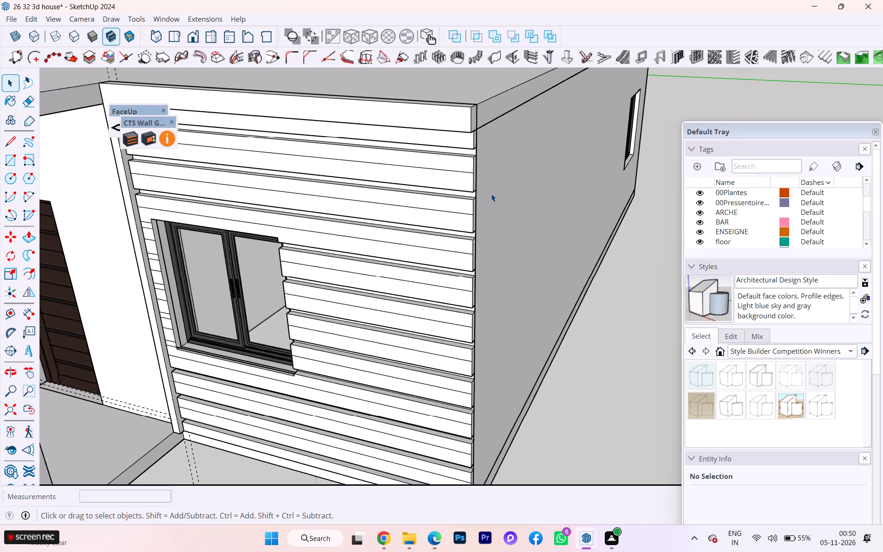
scroll(491, 194, down, 7)
scroll(492, 193, up, 1)
scroll(492, 193, down, 1)
scroll(433, 195, down, 1)
middle_drag(433, 195, 477, 193)
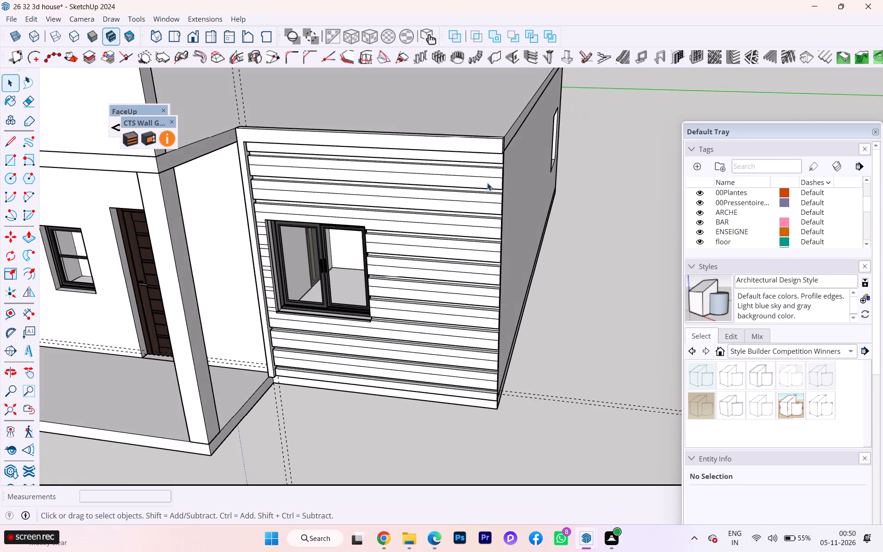
Examine the groove ends at the outer house corner up close, and the whole grooved front wall from several angles.
scroll(506, 160, up, 6)
scroll(495, 161, down, 2)
scroll(494, 162, up, 2)
scroll(494, 162, down, 3)
scroll(494, 162, up, 2)
scroll(509, 163, down, 2)
scroll(510, 163, up, 19)
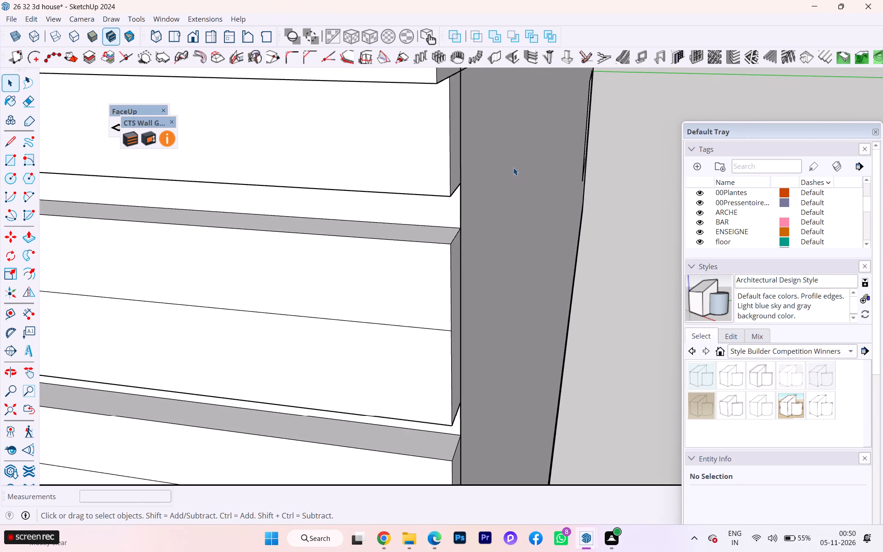
scroll(499, 172, down, 1)
scroll(412, 159, down, 3)
scroll(411, 161, up, 2)
scroll(411, 163, down, 4)
scroll(400, 177, up, 1)
scroll(407, 180, down, 1)
scroll(408, 181, up, 1)
scroll(411, 181, down, 4)
scroll(498, 197, up, 1)
scroll(498, 197, down, 1)
scroll(498, 197, up, 1)
scroll(498, 197, down, 5)
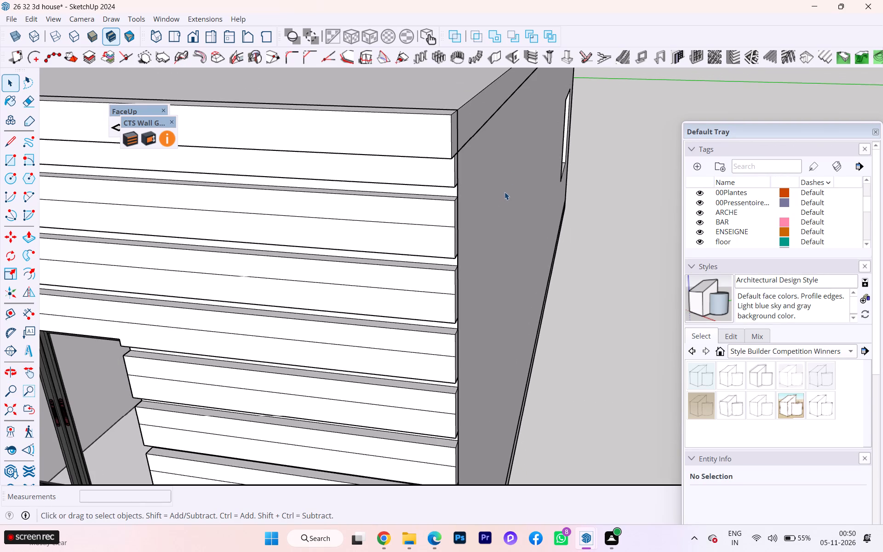
scroll(504, 192, down, 2)
scroll(504, 193, up, 4)
scroll(504, 193, down, 13)
scroll(518, 194, up, 3)
scroll(382, 224, down, 2)
middle_drag(382, 224, 305, 134)
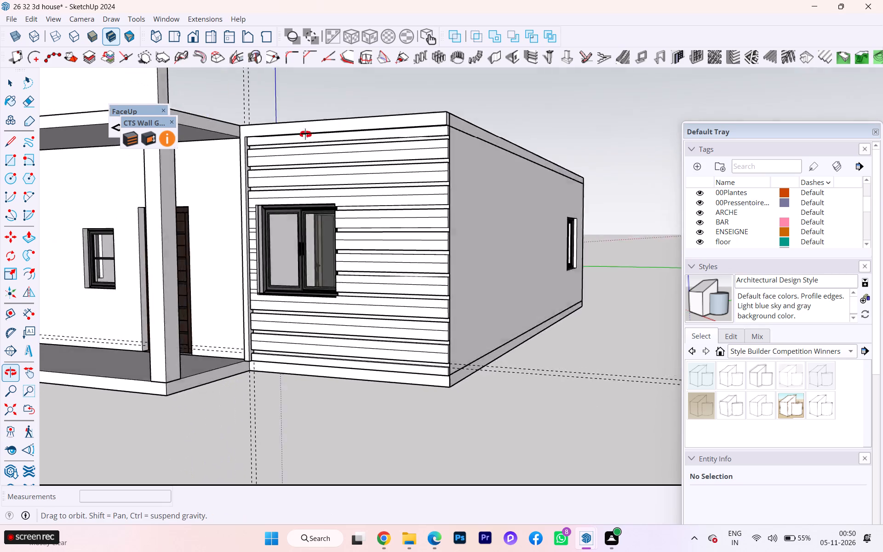
middle_drag(305, 134, 471, 166)
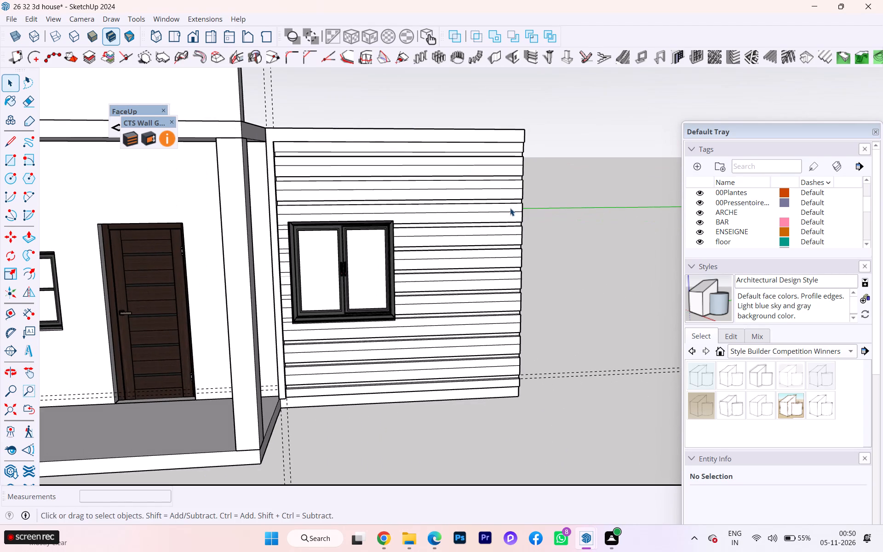
scroll(404, 245, down, 1)
middle_drag(404, 245, 295, 265)
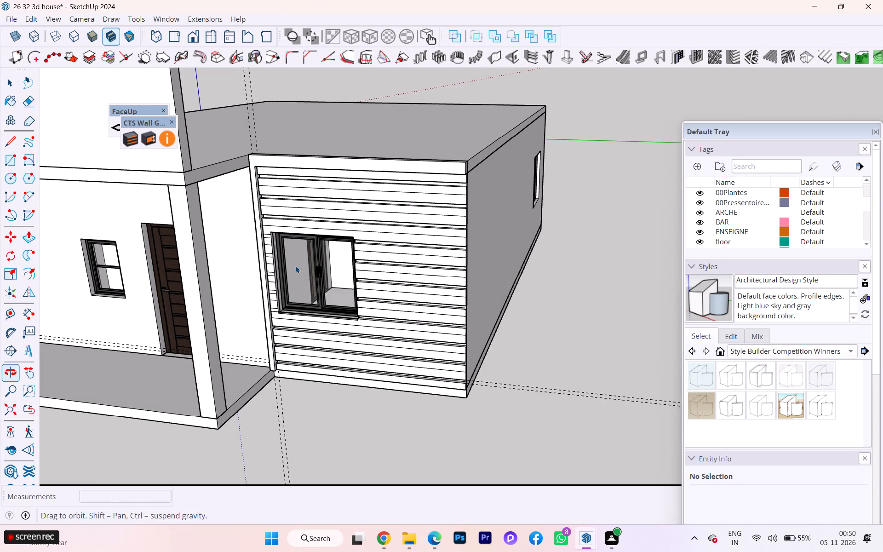
middle_drag(295, 265, 304, 277)
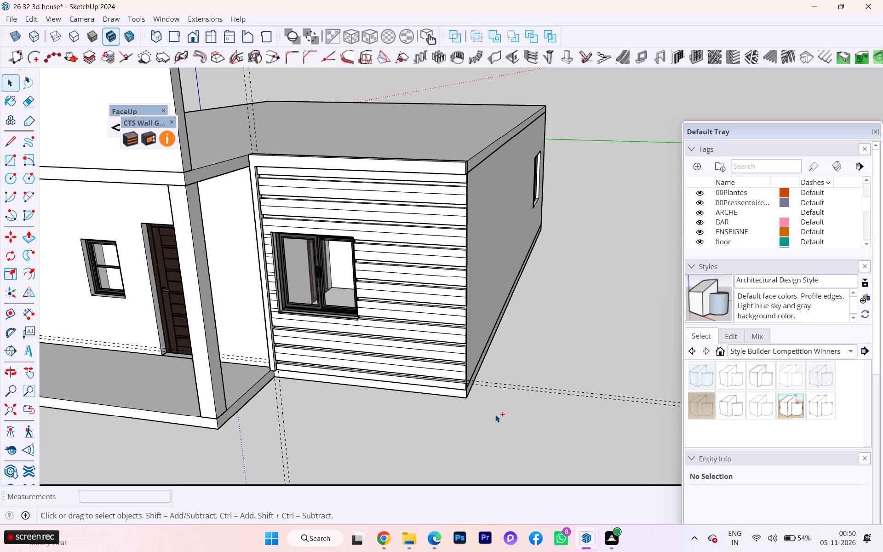
Save the house model with the finished grooved front wall.
key(ctrl+s)
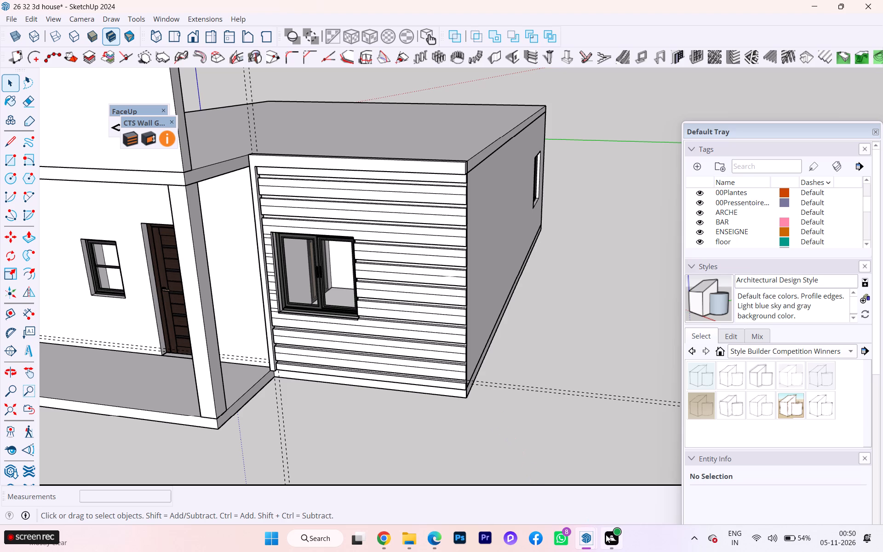
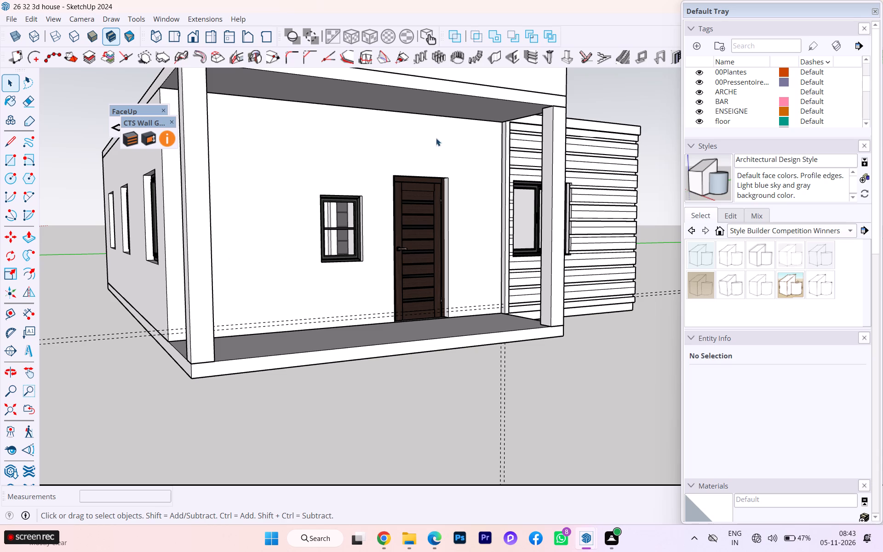
Examine the porch front, the roof band and the grooved front wall of the house from several angles.
scroll(442, 122, up, 8)
scroll(439, 184, down, 1)
middle_drag(431, 196, 367, 241)
scroll(448, 231, down, 2)
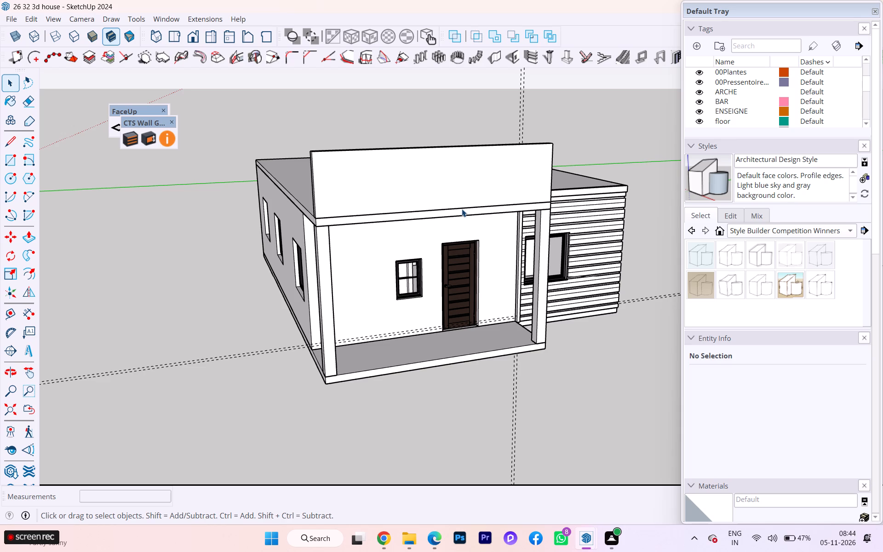
scroll(462, 209, up, 7)
scroll(421, 138, up, 1)
scroll(421, 138, down, 2)
scroll(421, 137, up, 3)
scroll(421, 137, down, 1)
scroll(421, 137, up, 3)
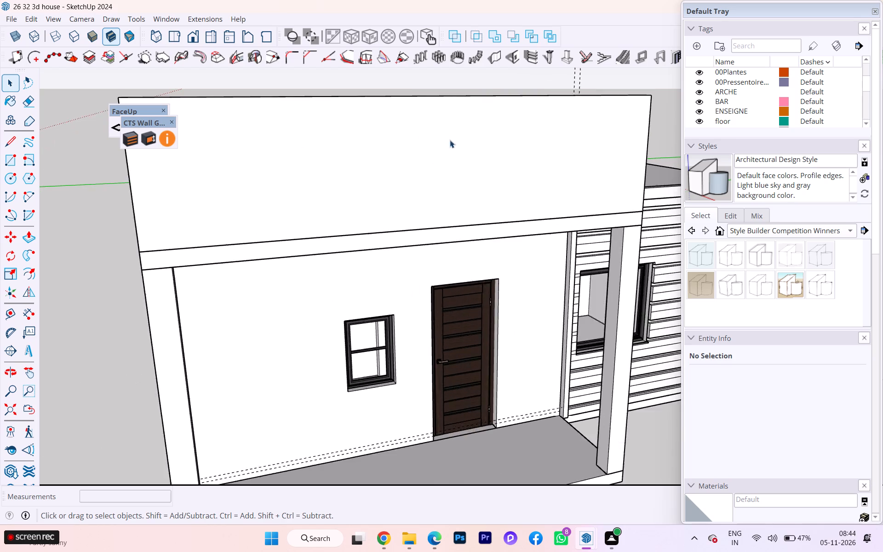
scroll(572, 194, down, 1)
middle_drag(550, 209, 263, 256)
scroll(586, 232, down, 3)
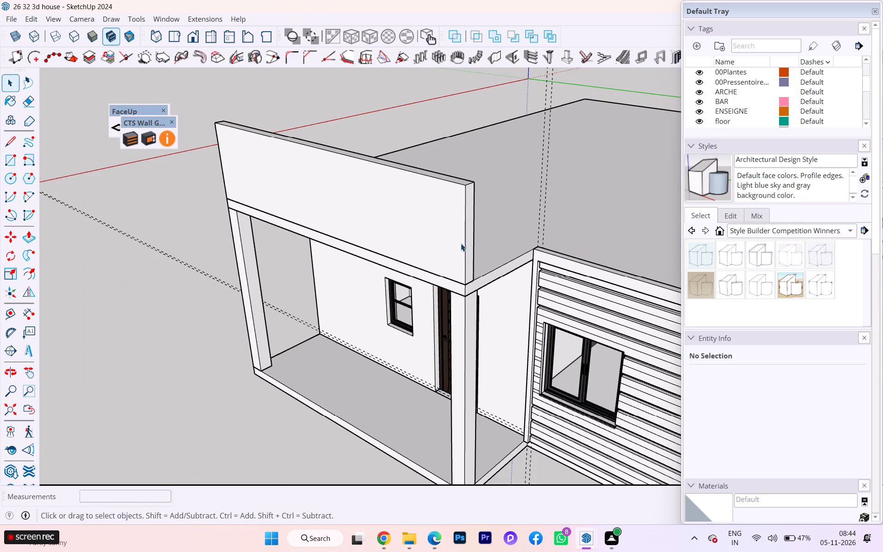
scroll(457, 244, down, 2)
scroll(419, 257, down, 2)
scroll(679, 266, up, 6)
scroll(654, 306, up, 1)
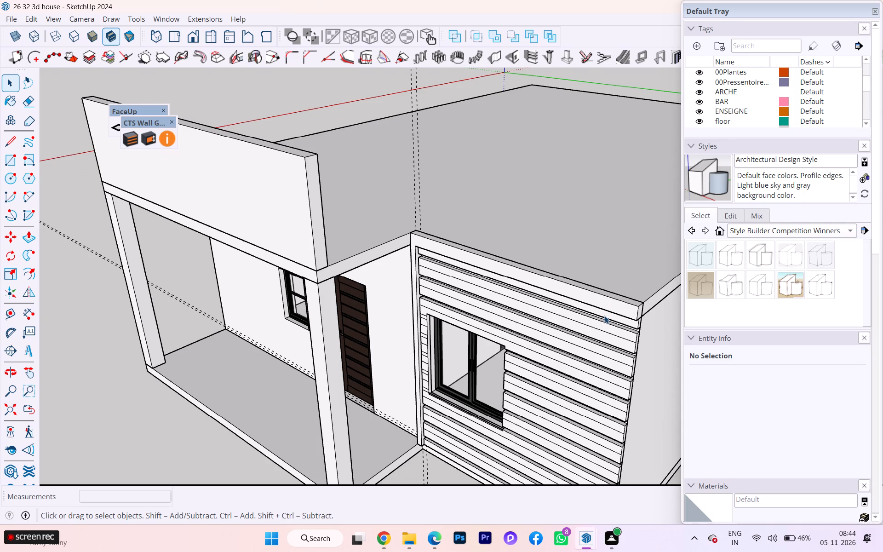
scroll(604, 321, up, 8)
scroll(579, 337, down, 1)
scroll(579, 337, up, 2)
scroll(484, 318, down, 3)
scroll(470, 313, up, 2)
scroll(470, 313, down, 3)
middle_drag(449, 310, 450, 294)
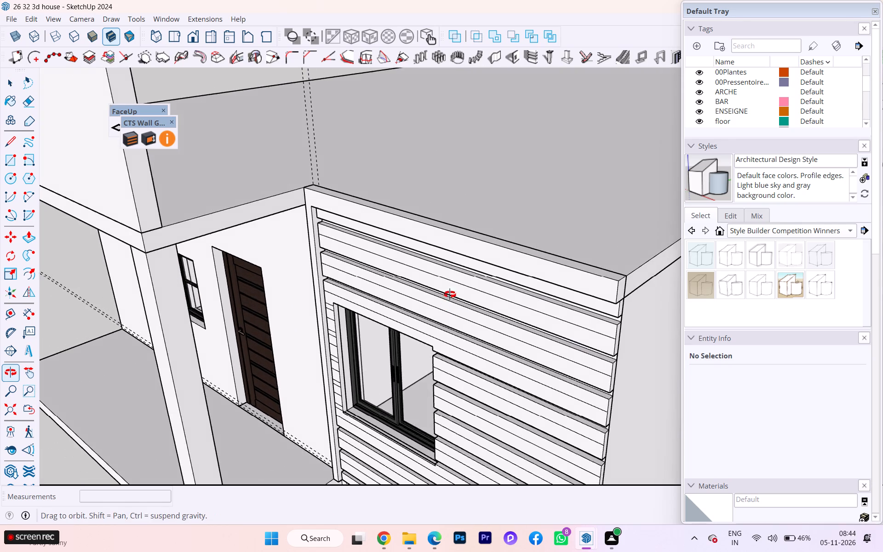
middle_drag(450, 294, 469, 258)
Pull the L-shaped border face along the top and porch side of the grooved wall outward by 2".
scroll(333, 252, up, 5)
double_click(305, 214)
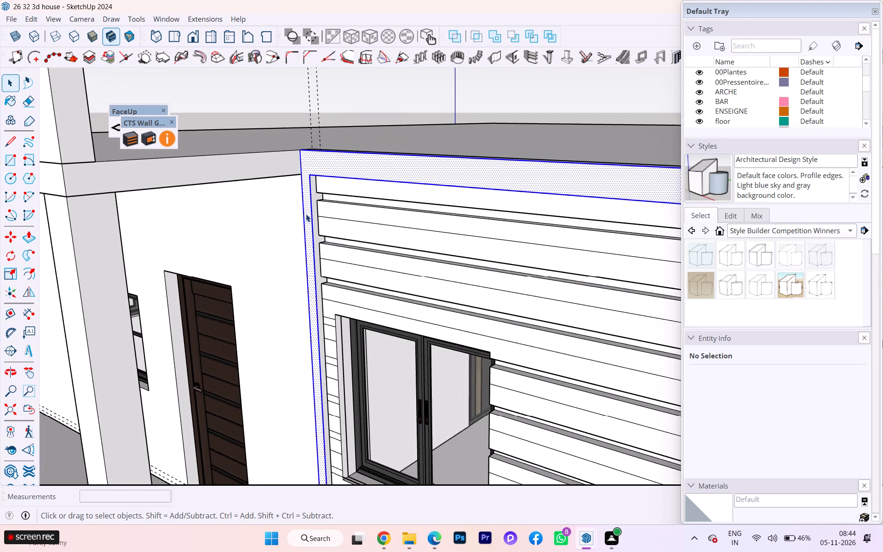
click(308, 212)
click(308, 212)
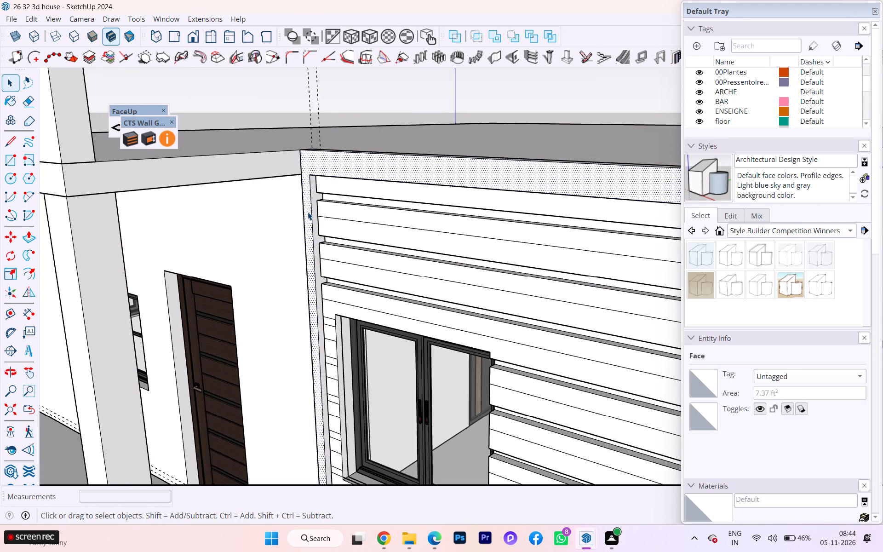
key(p)
click(308, 212)
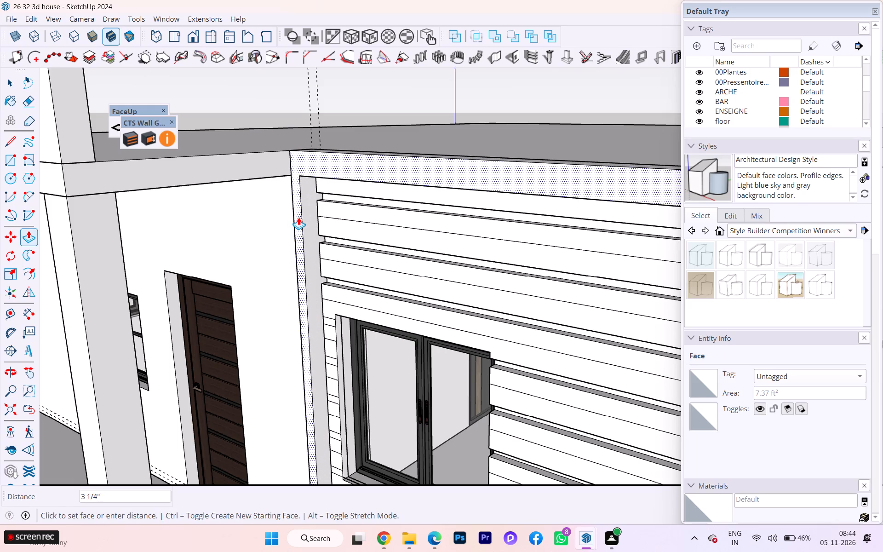
key(2)
key(Return)
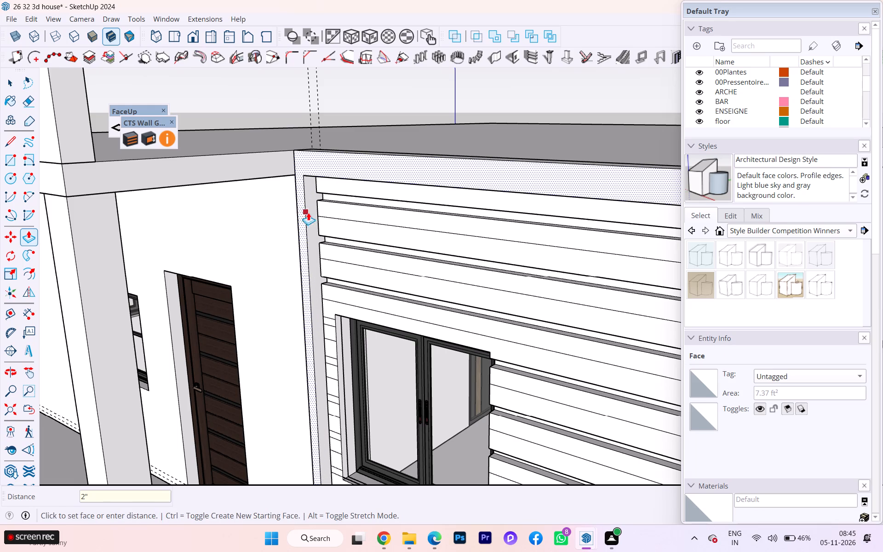
scroll(308, 213, down, 3)
scroll(309, 213, up, 1)
scroll(309, 213, down, 4)
middle_drag(344, 218, 478, 210)
scroll(337, 216, down, 7)
scroll(337, 216, up, 2)
scroll(337, 215, down, 1)
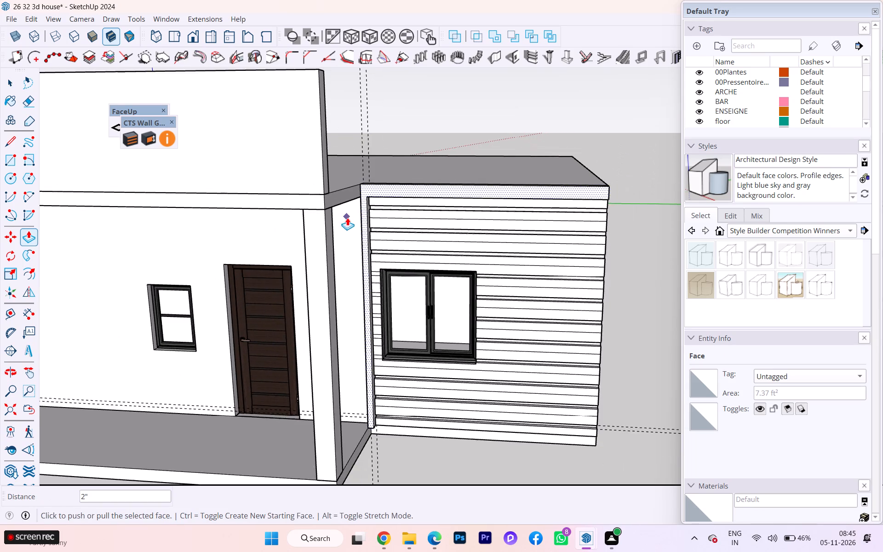
scroll(347, 218, up, 2)
scroll(347, 218, down, 1)
key(Escape)
Examine the raised border around the grooved wall and the plank ends at the outer house corner.
scroll(549, 208, up, 4)
scroll(534, 219, down, 3)
scroll(531, 219, up, 1)
scroll(529, 219, down, 7)
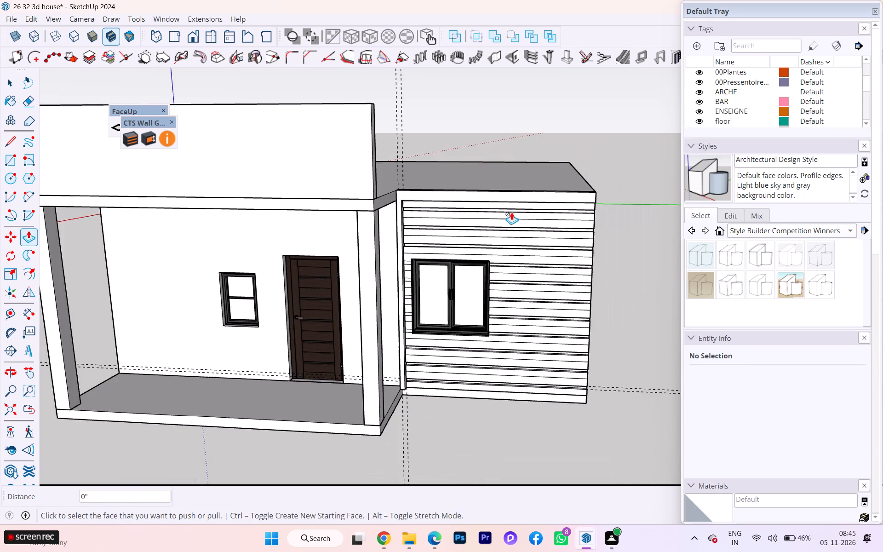
scroll(511, 212, down, 5)
middle_drag(574, 223, 482, 242)
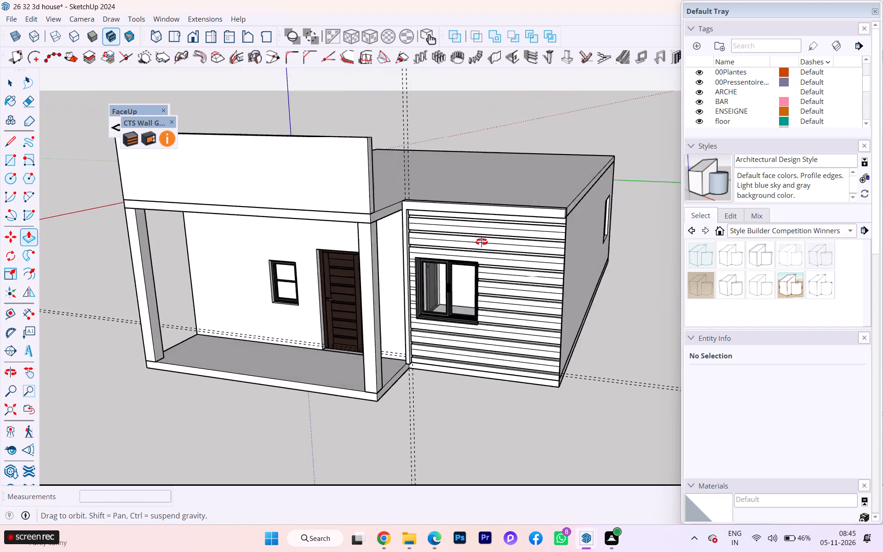
middle_drag(482, 242, 443, 242)
scroll(486, 238, up, 8)
scroll(533, 239, down, 2)
scroll(533, 239, up, 2)
scroll(533, 239, down, 2)
scroll(533, 238, up, 9)
scroll(533, 238, down, 1)
scroll(533, 238, up, 4)
scroll(516, 231, down, 3)
scroll(516, 231, up, 1)
scroll(516, 231, down, 1)
scroll(516, 231, up, 4)
scroll(516, 231, down, 3)
scroll(516, 231, up, 3)
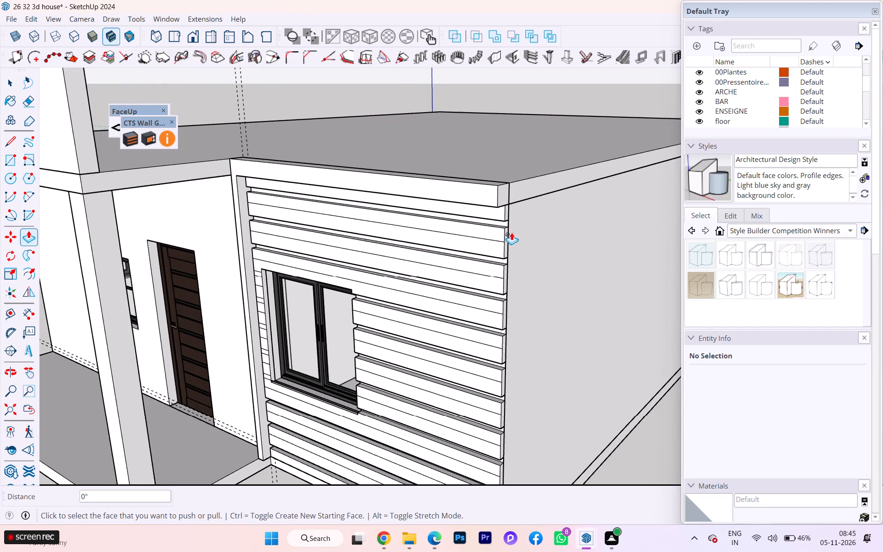
scroll(511, 232, up, 1)
scroll(511, 232, down, 2)
scroll(511, 232, up, 2)
scroll(510, 233, down, 7)
scroll(510, 233, up, 4)
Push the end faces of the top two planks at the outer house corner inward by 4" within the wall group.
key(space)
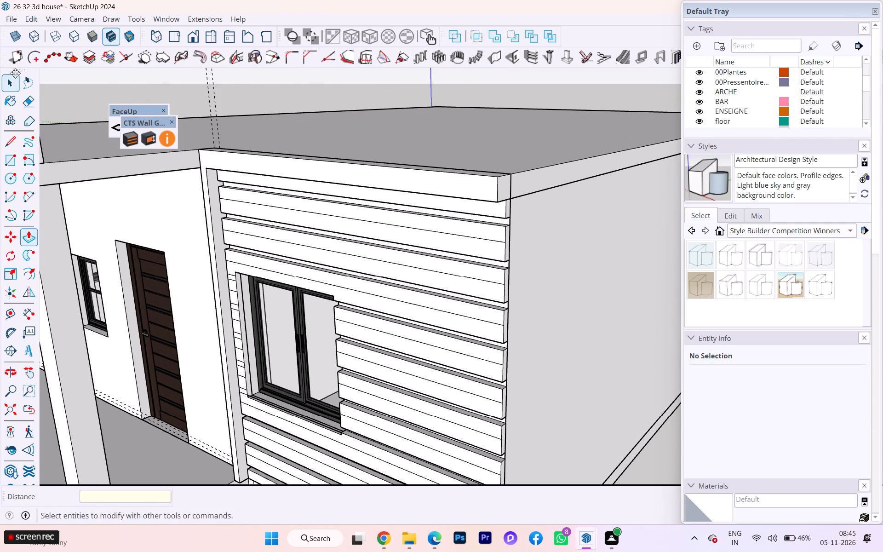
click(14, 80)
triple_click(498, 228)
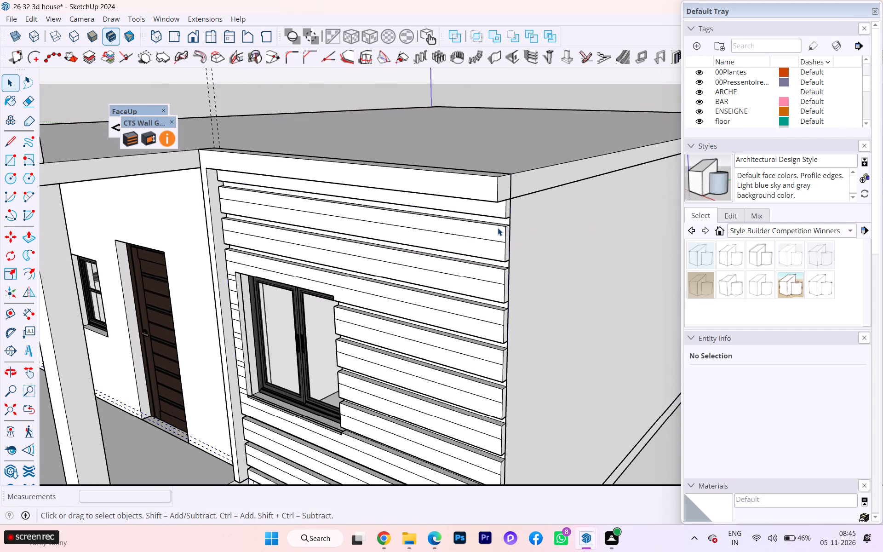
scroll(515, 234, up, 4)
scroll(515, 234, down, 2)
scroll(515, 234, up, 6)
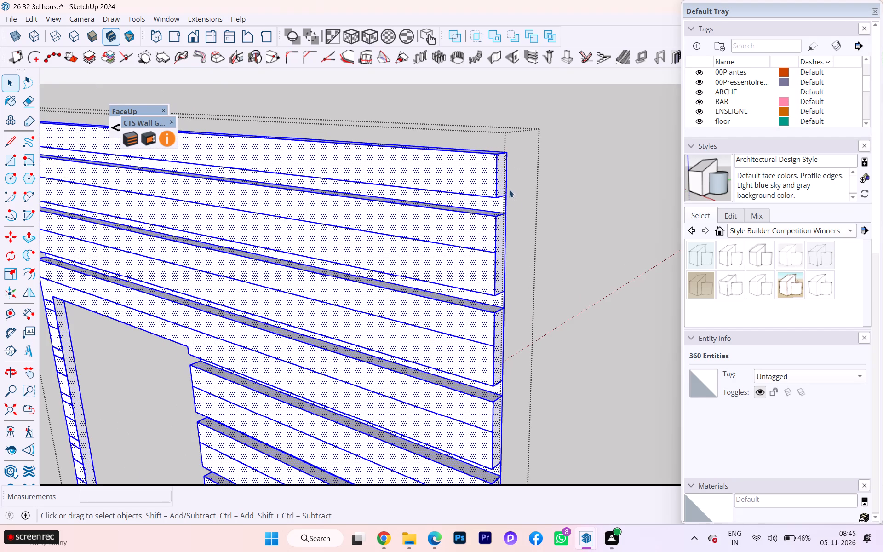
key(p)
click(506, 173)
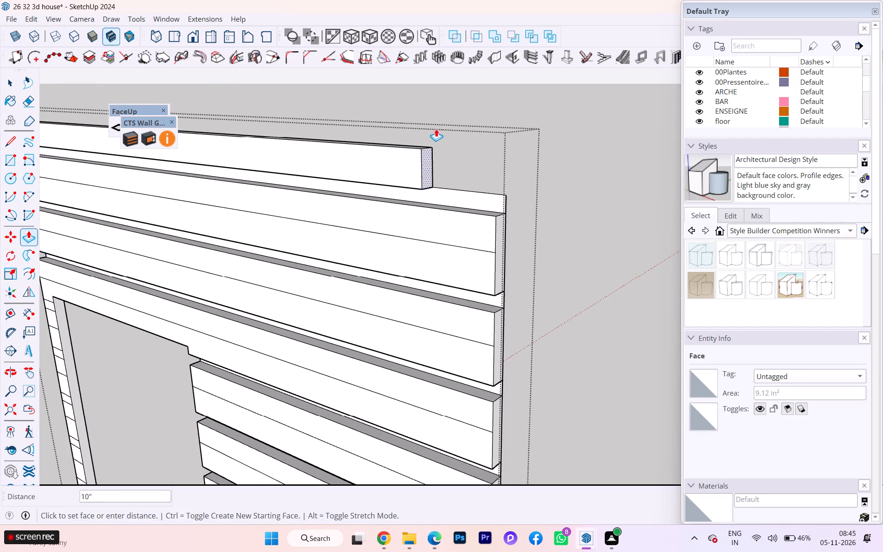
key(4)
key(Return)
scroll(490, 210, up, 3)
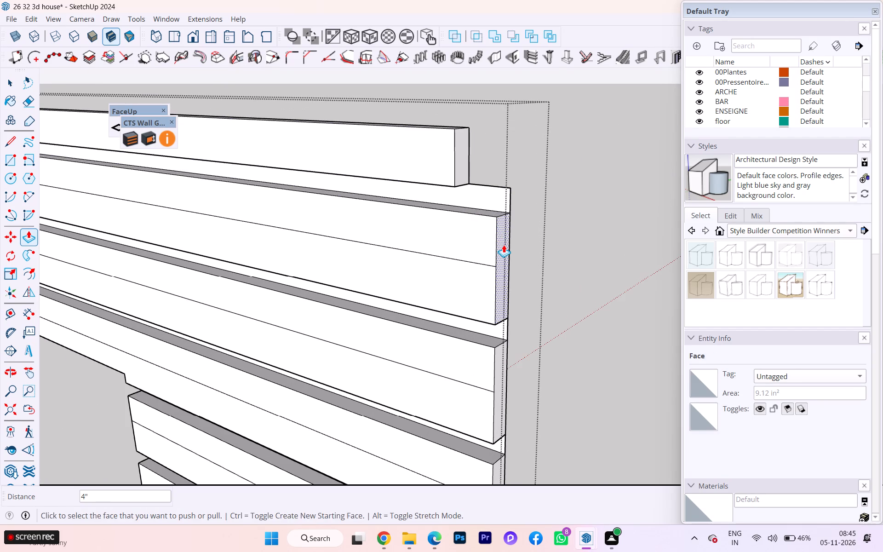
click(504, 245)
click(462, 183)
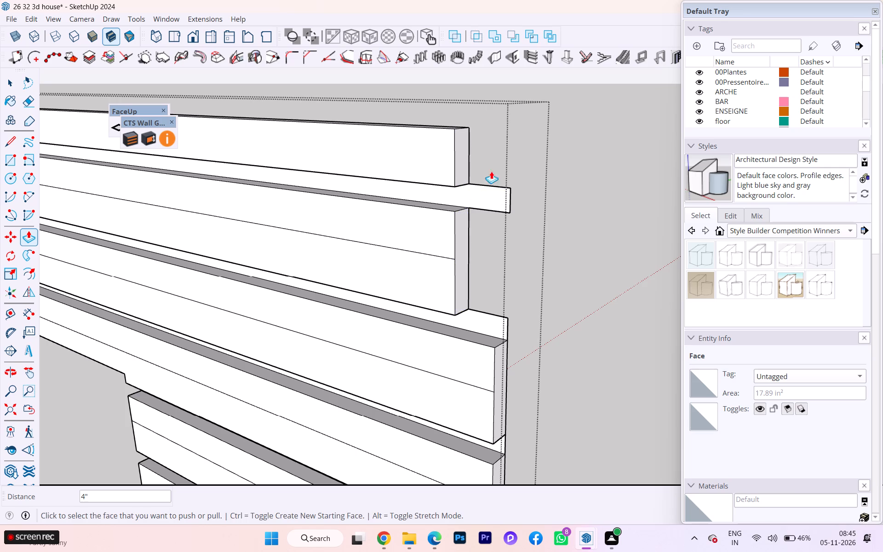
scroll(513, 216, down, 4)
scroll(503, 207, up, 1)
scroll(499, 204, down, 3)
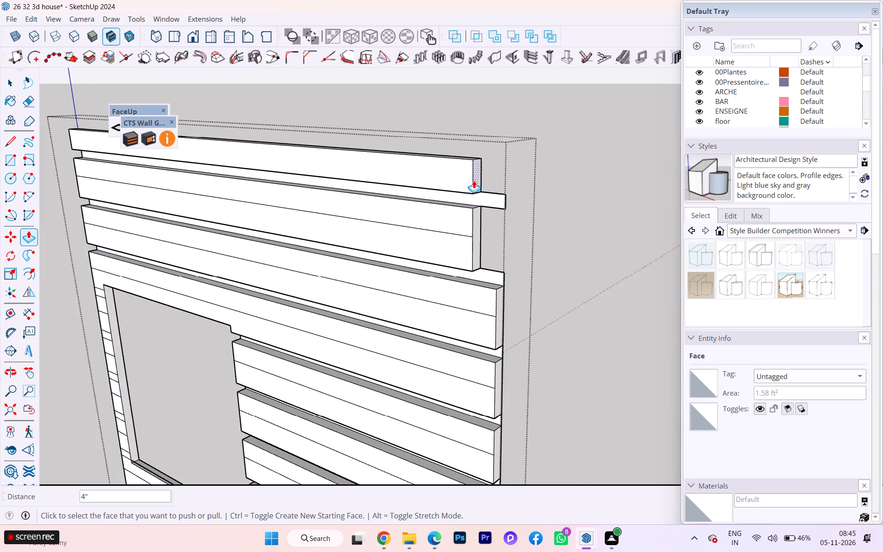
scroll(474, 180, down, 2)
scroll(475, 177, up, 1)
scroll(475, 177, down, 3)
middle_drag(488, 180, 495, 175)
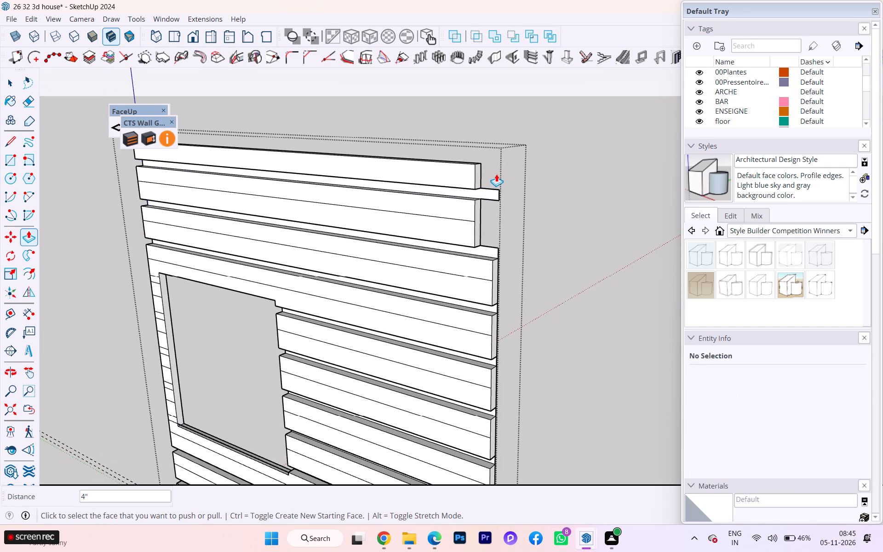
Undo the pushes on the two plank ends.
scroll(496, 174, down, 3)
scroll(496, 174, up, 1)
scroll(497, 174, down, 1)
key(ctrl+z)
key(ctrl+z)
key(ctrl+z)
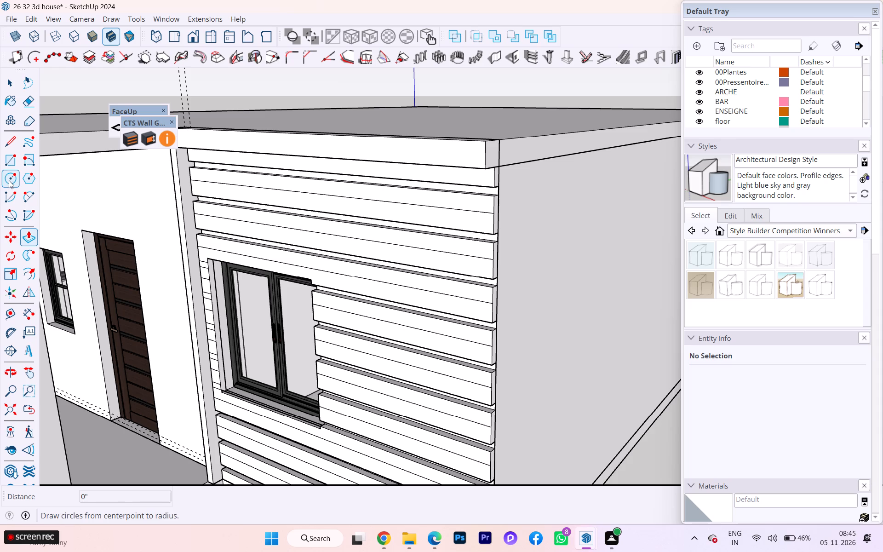
Move all end geometry of the grooved wall at the outer house corner 4" inward along the green axis.
click(6, 86)
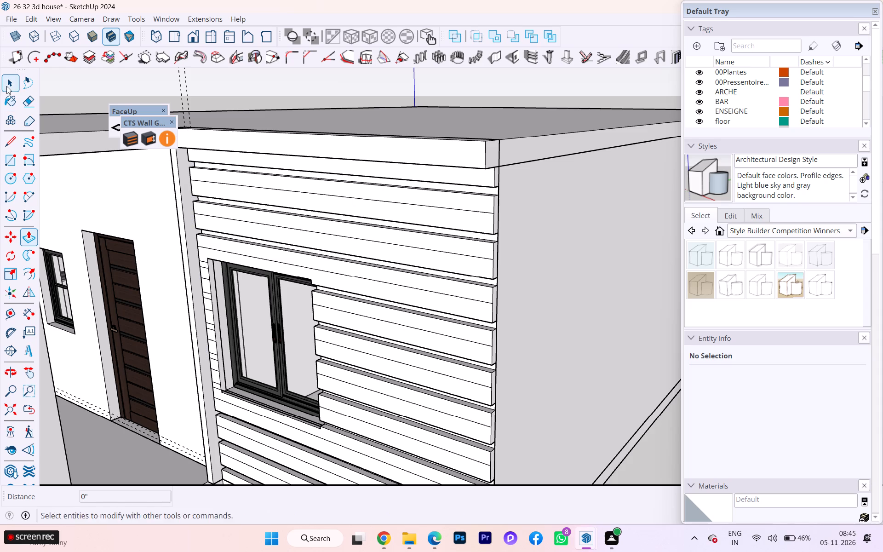
double_click(380, 276)
scroll(458, 131, down, 7)
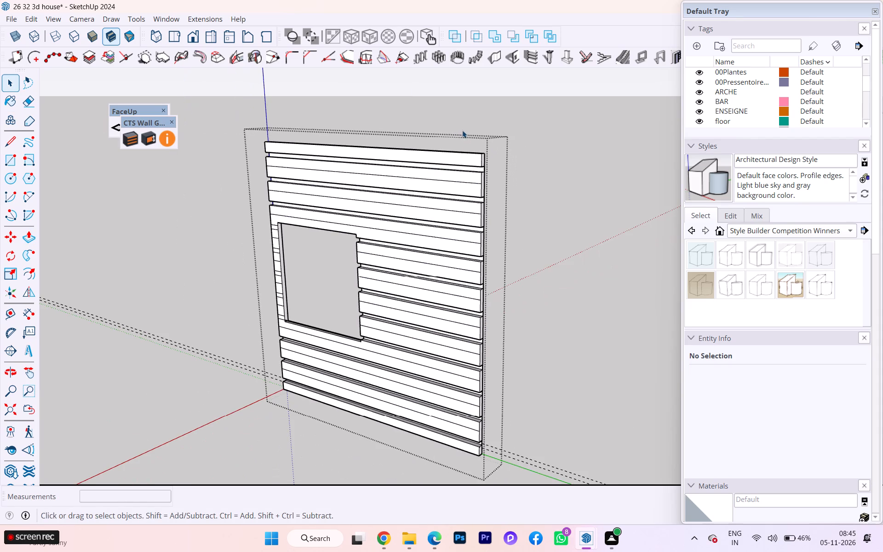
drag(461, 124, 537, 485)
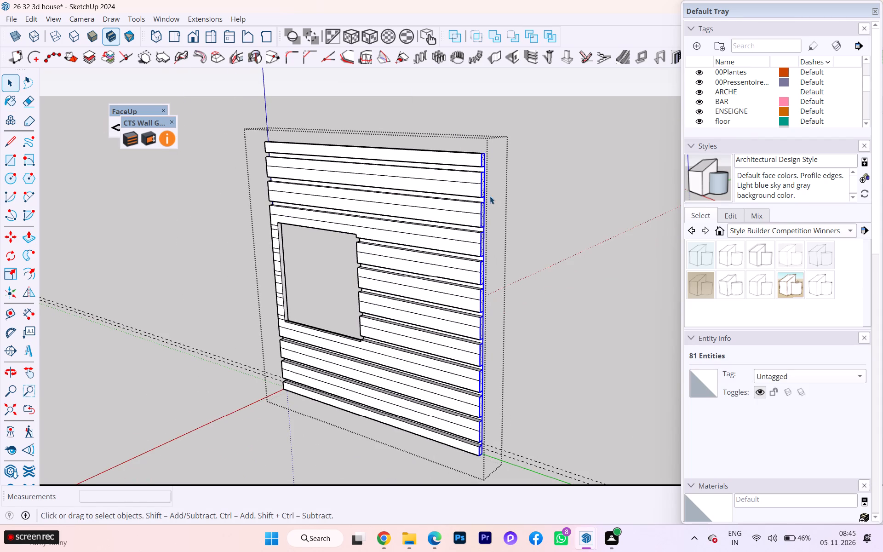
key(m)
click(487, 235)
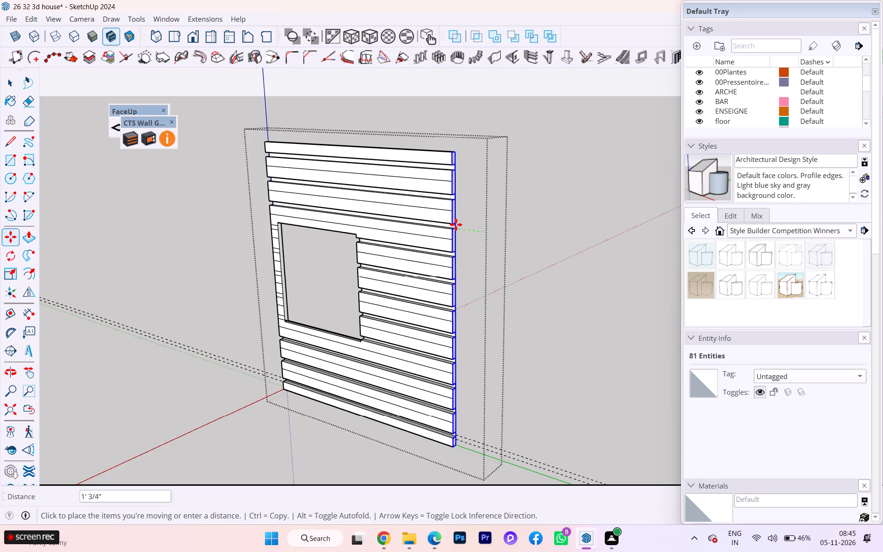
key(Left)
key(4)
key(Return)
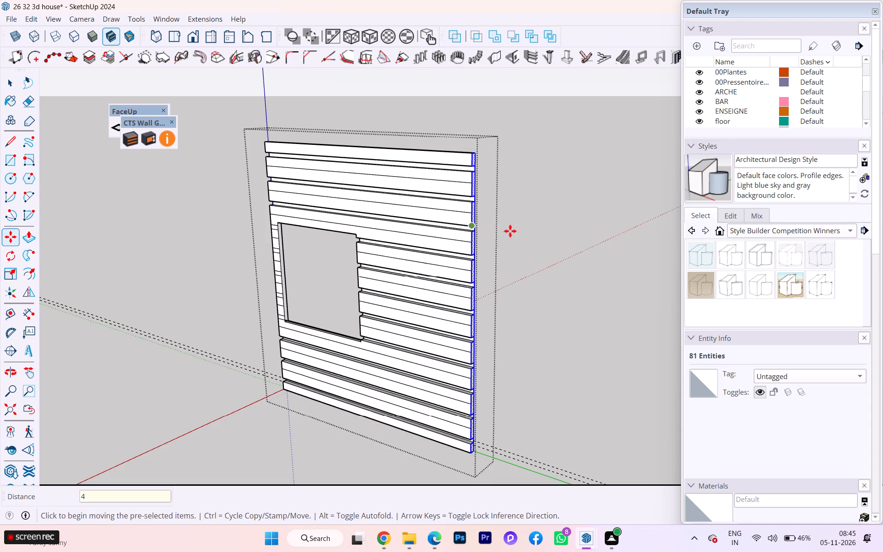
click(10, 83)
click(139, 201)
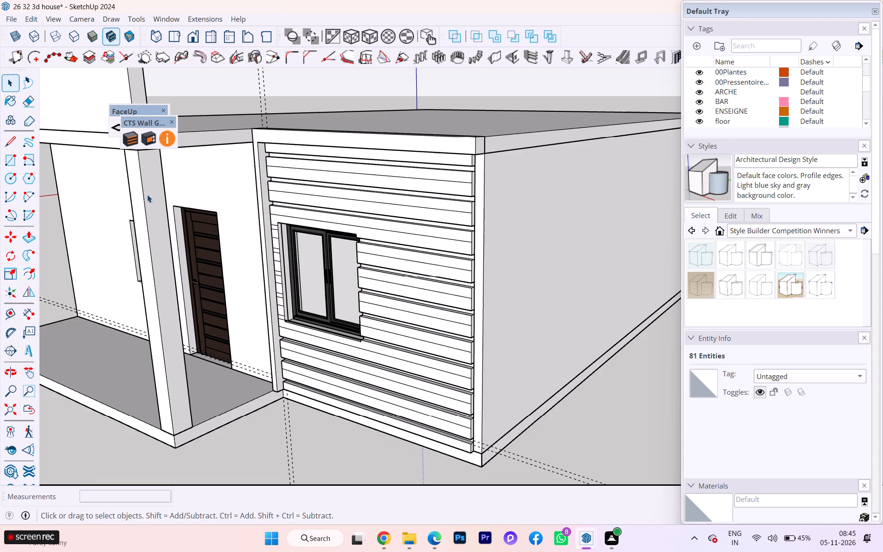
Draw a 6" line along the red axis across the top band's underside, level with the plank ends at the outer corner.
scroll(485, 191, up, 2)
scroll(485, 191, down, 1)
scroll(485, 191, up, 3)
middle_drag(475, 168, 492, 117)
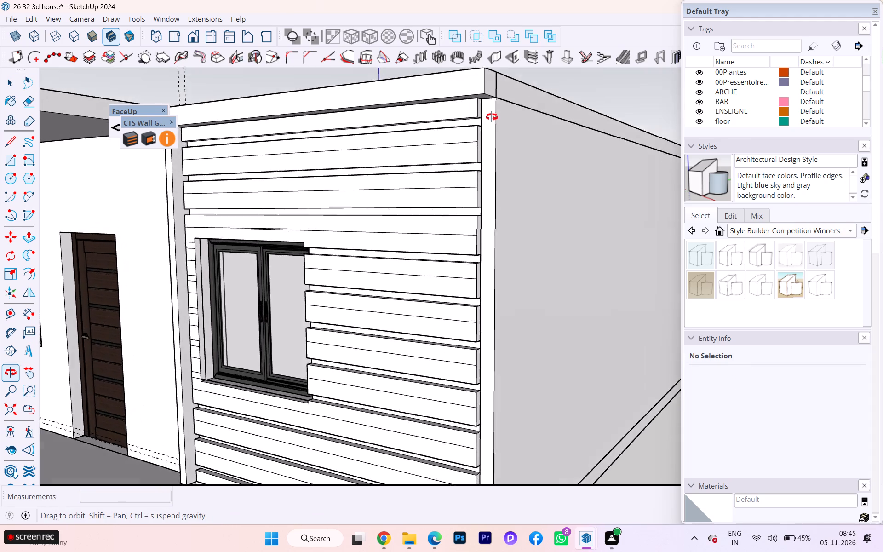
middle_drag(492, 117, 494, 99)
scroll(491, 87, up, 4)
scroll(491, 87, down, 1)
scroll(491, 87, up, 5)
click(481, 76)
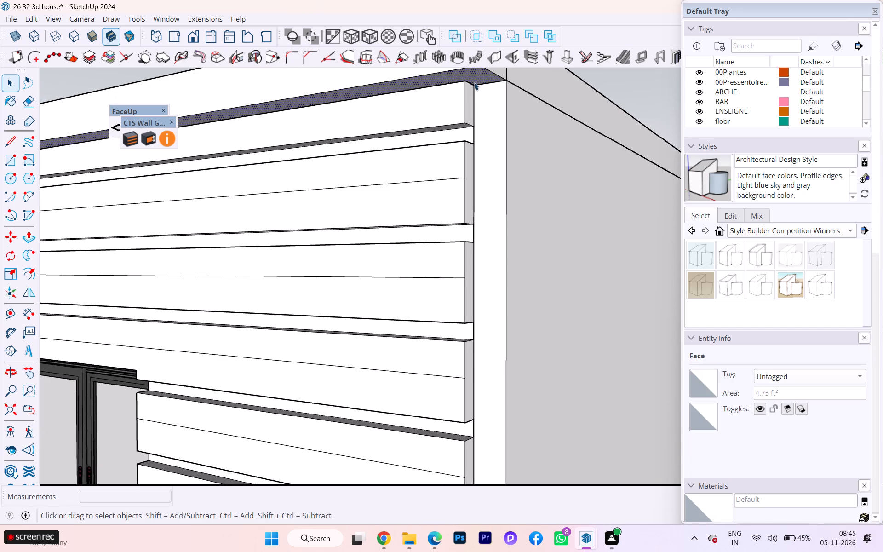
key(l)
scroll(484, 123, down, 2)
scroll(484, 124, up, 1)
scroll(485, 134, down, 1)
scroll(485, 134, up, 2)
scroll(485, 134, down, 1)
scroll(482, 92, down, 1)
scroll(482, 92, up, 1)
scroll(482, 92, down, 2)
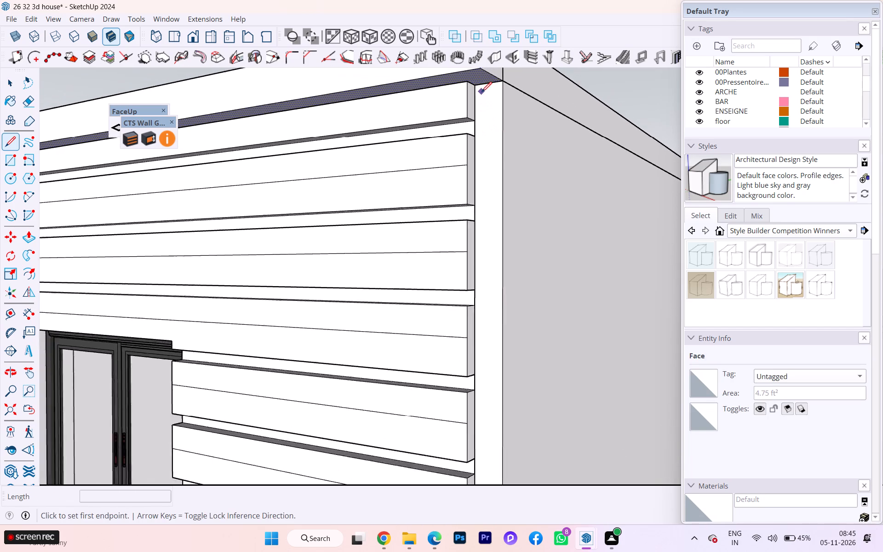
scroll(482, 92, down, 2)
scroll(482, 92, up, 2)
scroll(482, 92, down, 1)
scroll(482, 92, up, 3)
click(473, 85)
scroll(473, 85, down, 6)
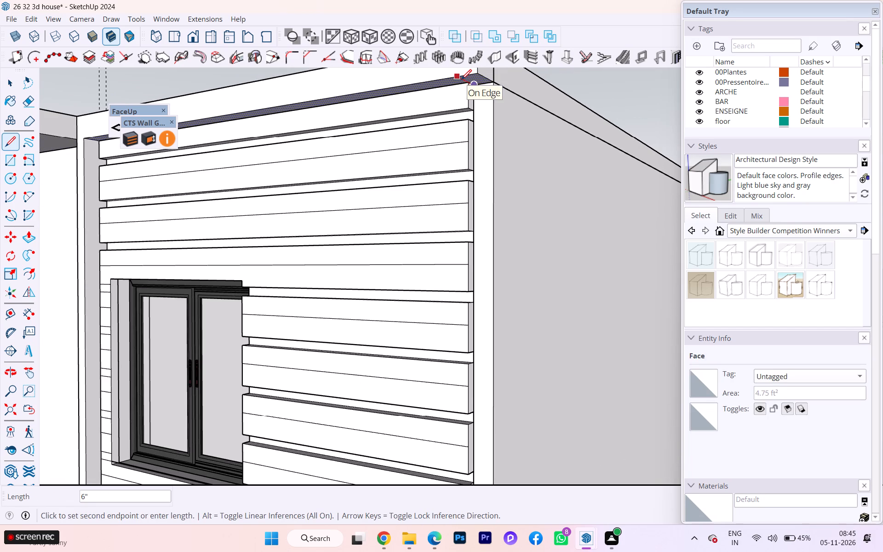
key(Right)
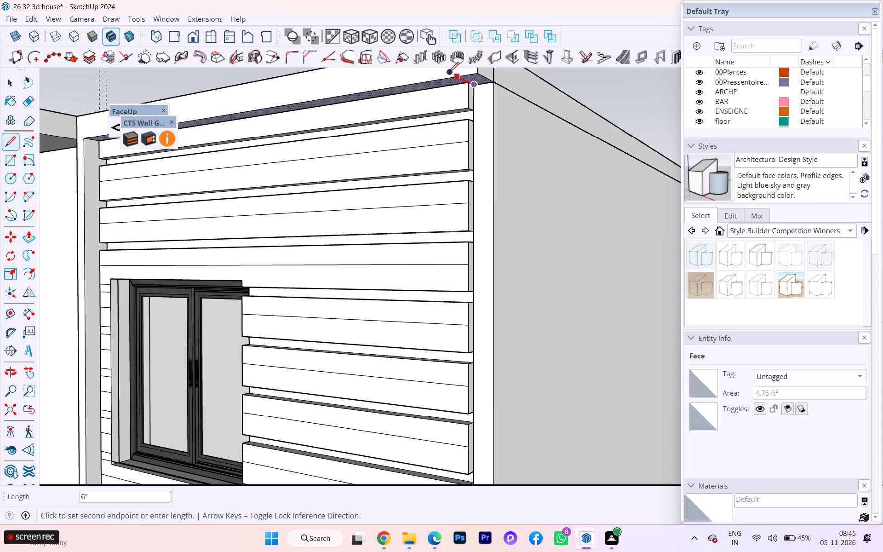
scroll(453, 75, up, 3)
click(454, 75)
key(space)
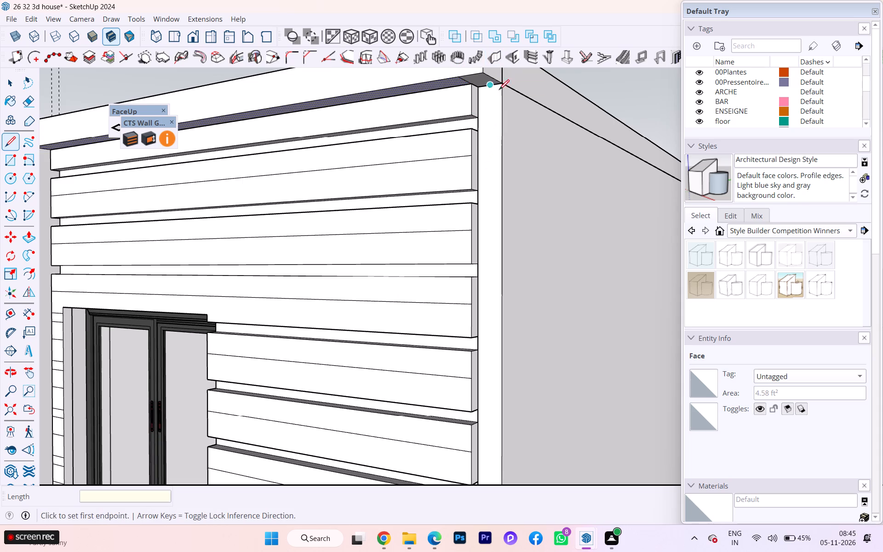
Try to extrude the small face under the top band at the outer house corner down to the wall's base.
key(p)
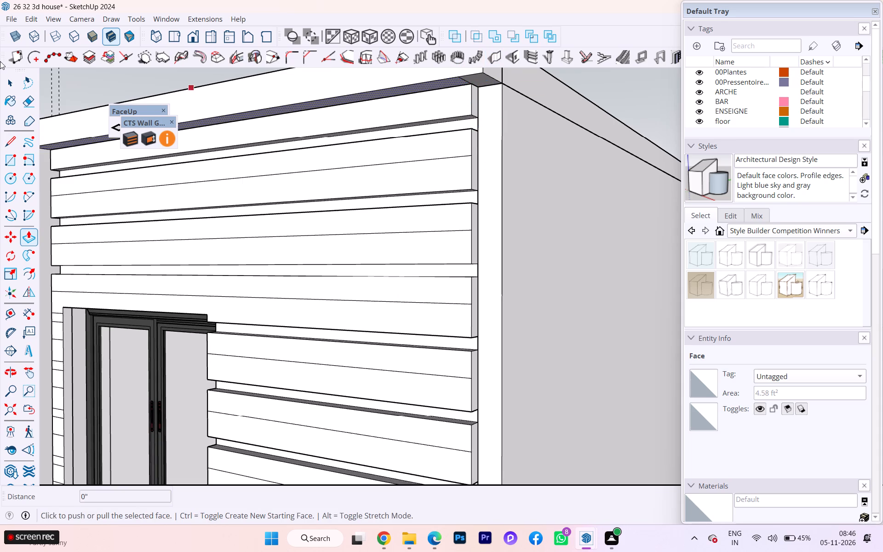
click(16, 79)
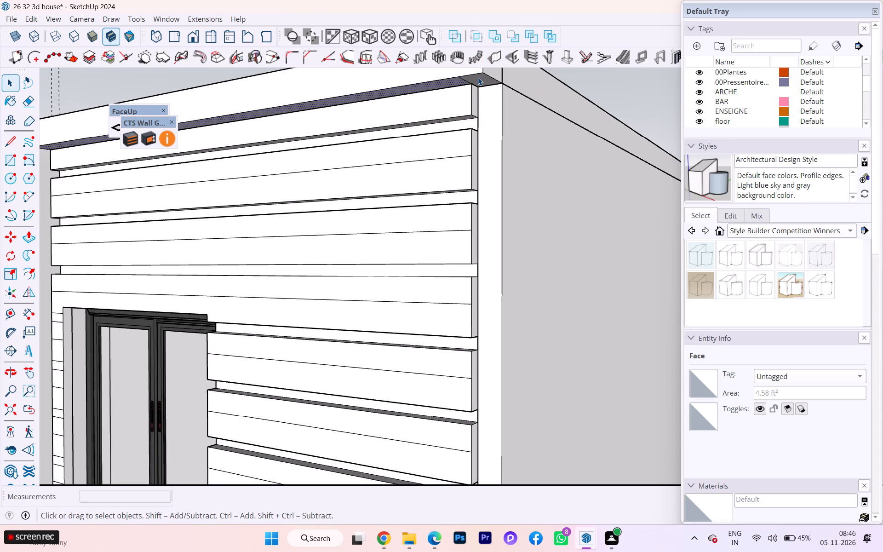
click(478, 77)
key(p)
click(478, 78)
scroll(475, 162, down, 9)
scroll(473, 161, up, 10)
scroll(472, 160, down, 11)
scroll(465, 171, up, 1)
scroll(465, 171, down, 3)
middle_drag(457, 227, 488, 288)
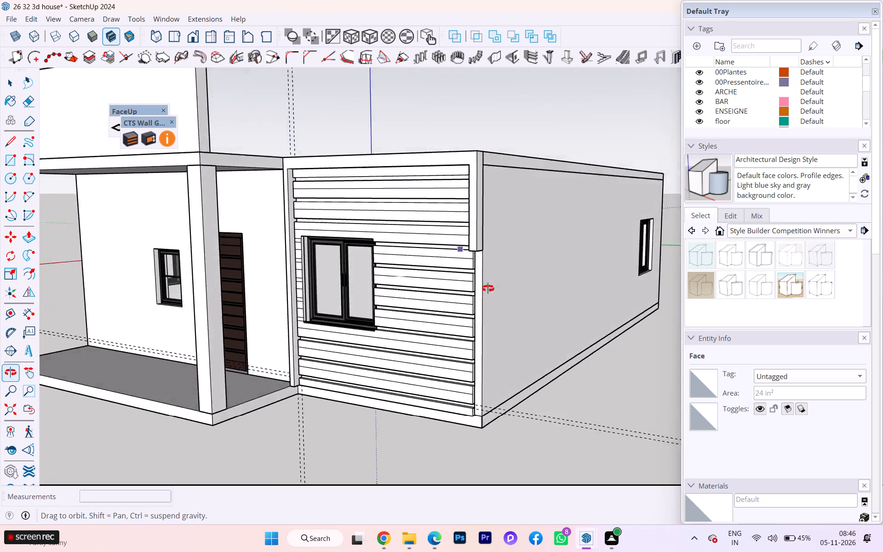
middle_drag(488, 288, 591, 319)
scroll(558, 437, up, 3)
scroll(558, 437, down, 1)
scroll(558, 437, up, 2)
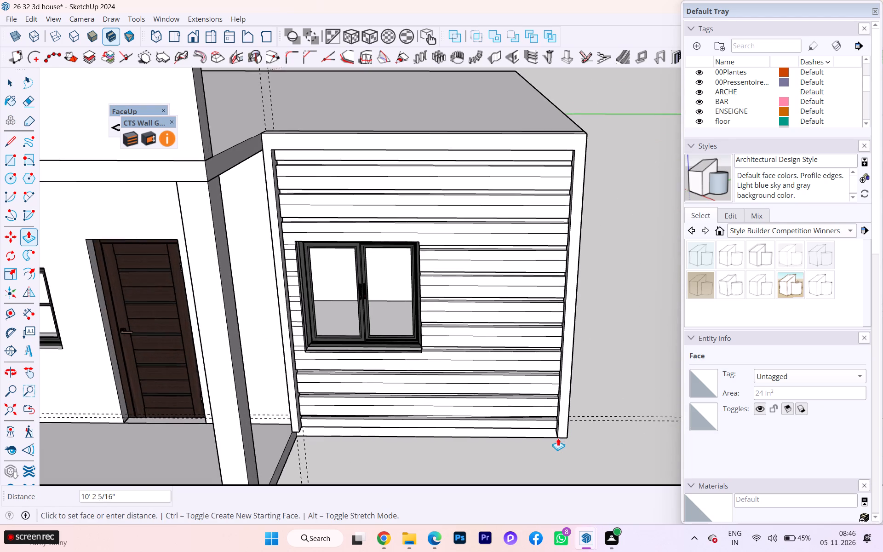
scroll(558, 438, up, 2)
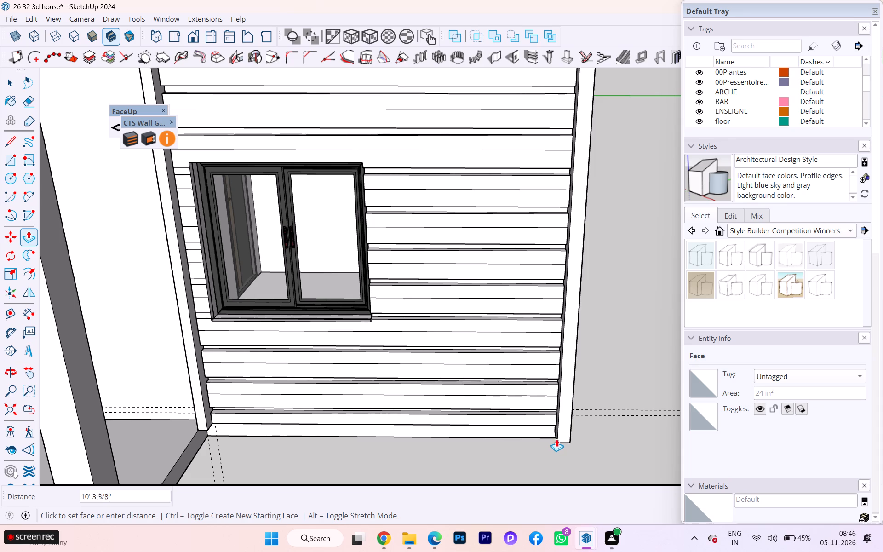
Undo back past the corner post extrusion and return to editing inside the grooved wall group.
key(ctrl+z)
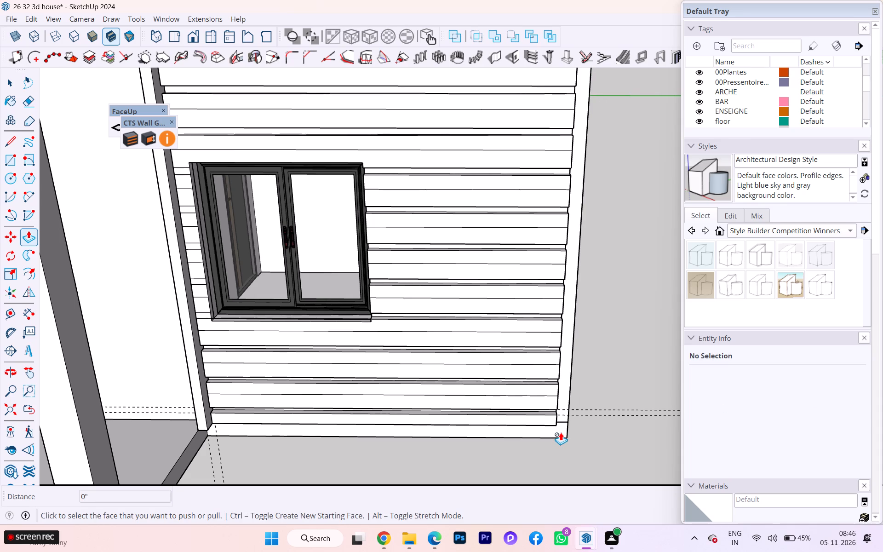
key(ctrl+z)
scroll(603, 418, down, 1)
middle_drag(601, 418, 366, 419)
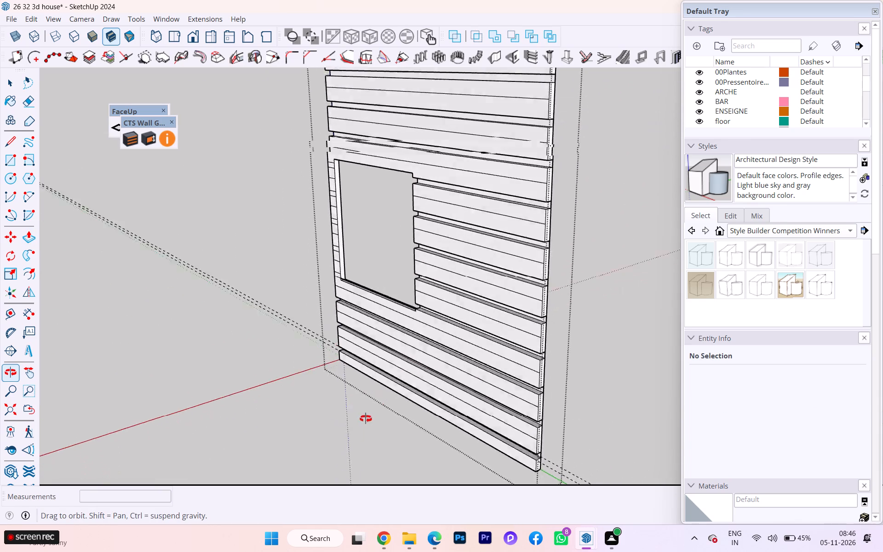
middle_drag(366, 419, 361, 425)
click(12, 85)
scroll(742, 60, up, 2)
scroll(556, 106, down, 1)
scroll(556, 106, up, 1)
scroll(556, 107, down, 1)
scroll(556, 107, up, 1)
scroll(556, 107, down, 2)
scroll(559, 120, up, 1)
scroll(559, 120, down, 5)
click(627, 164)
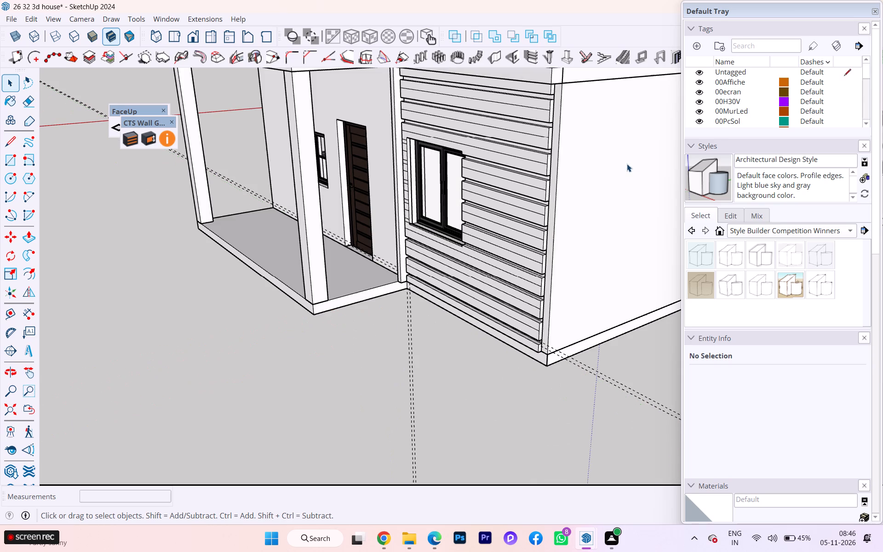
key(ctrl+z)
Move all plank end geometry at the outer house corner 1" outward along the green axis, then close the wall group.
scroll(579, 169, down, 1)
scroll(579, 169, up, 3)
scroll(579, 169, down, 1)
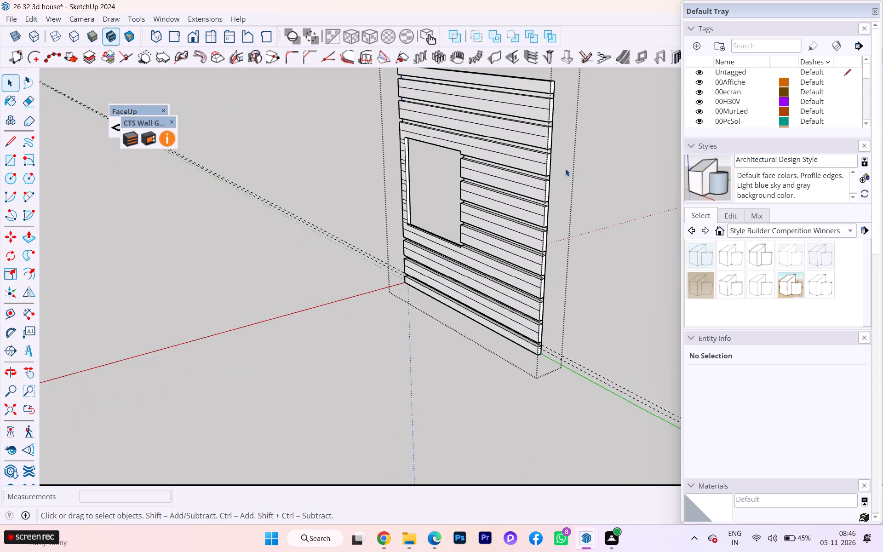
scroll(545, 92, down, 2)
scroll(545, 92, up, 3)
scroll(545, 92, down, 5)
scroll(527, 135, up, 5)
scroll(526, 138, down, 4)
scroll(497, 216, up, 3)
scroll(496, 218, down, 4)
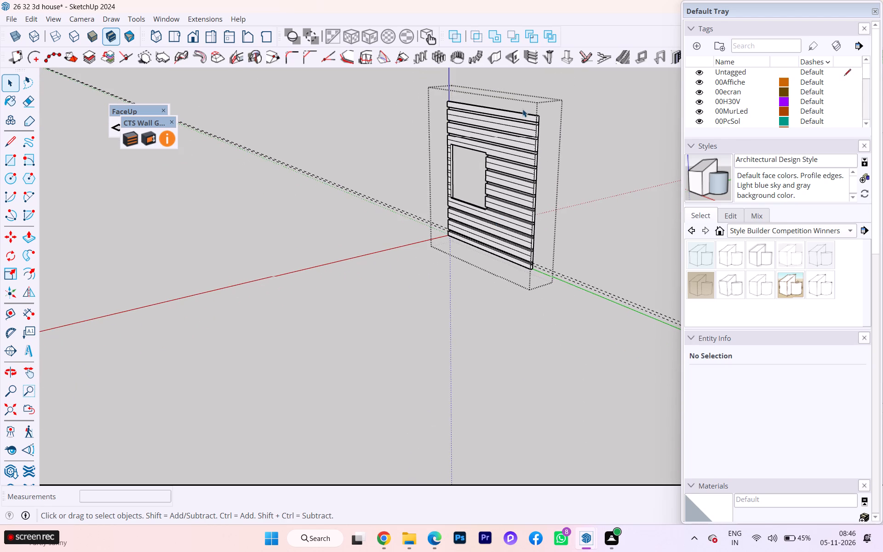
drag(523, 92, 557, 352)
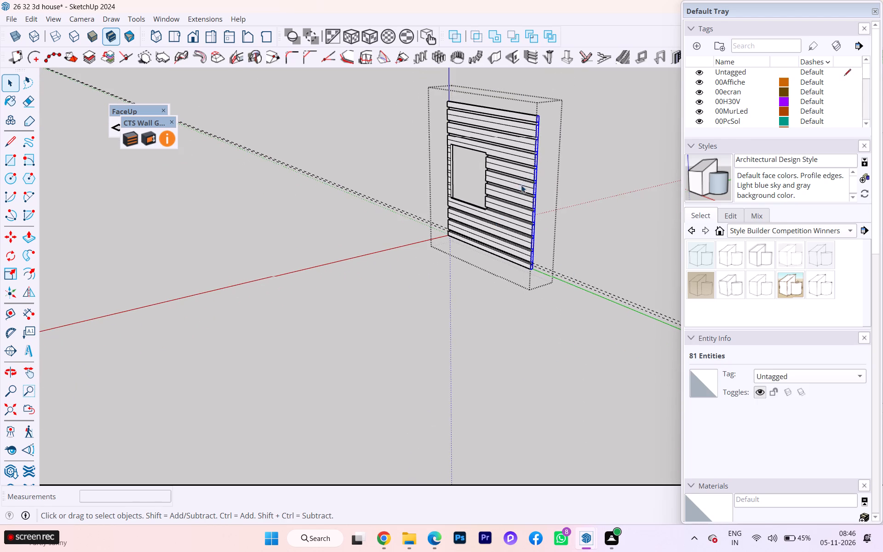
key(m)
click(538, 169)
scroll(544, 170, right, 1)
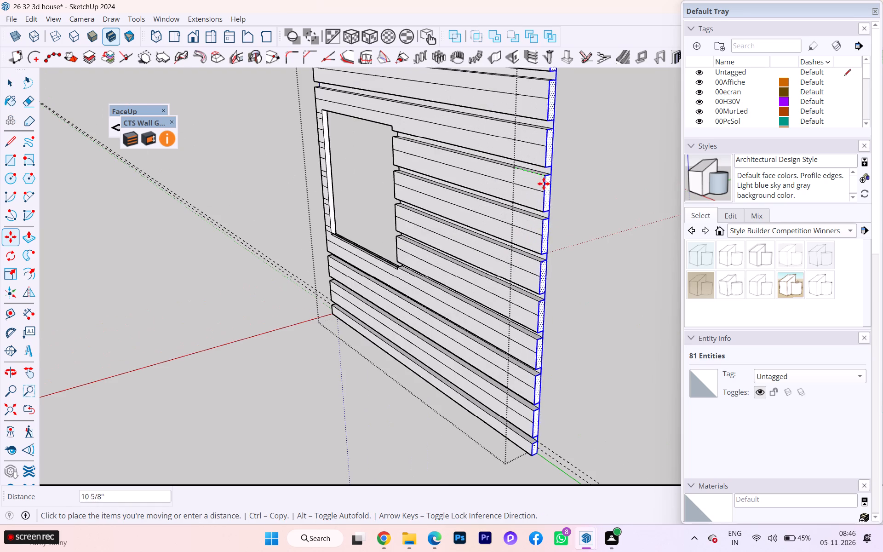
key(Left)
key(1)
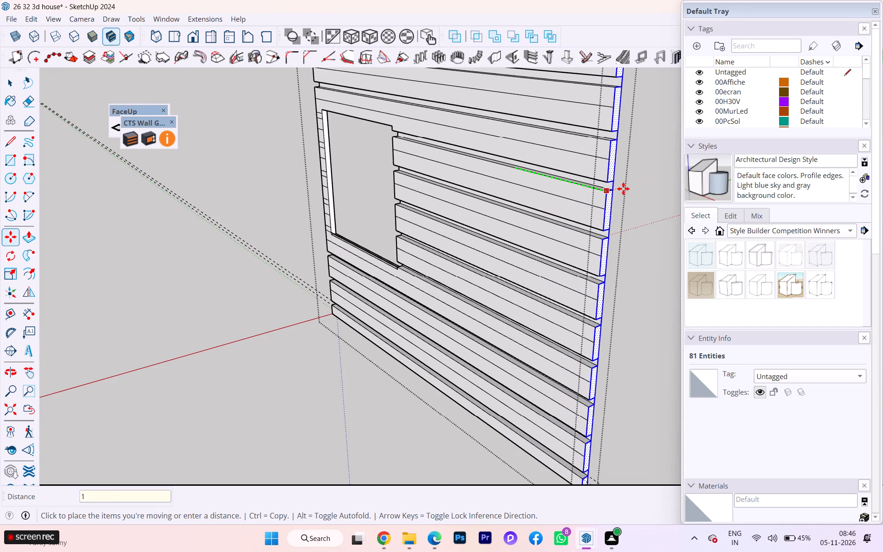
key(Return)
click(18, 81)
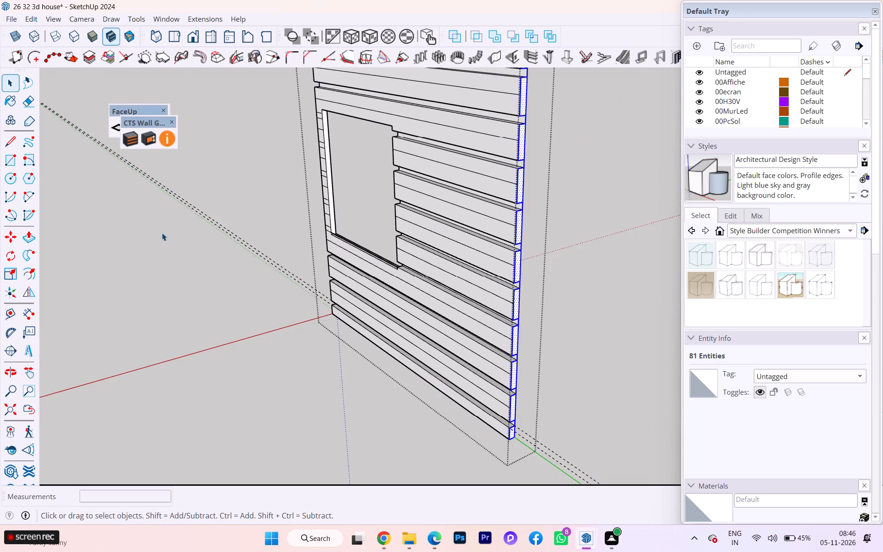
click(162, 233)
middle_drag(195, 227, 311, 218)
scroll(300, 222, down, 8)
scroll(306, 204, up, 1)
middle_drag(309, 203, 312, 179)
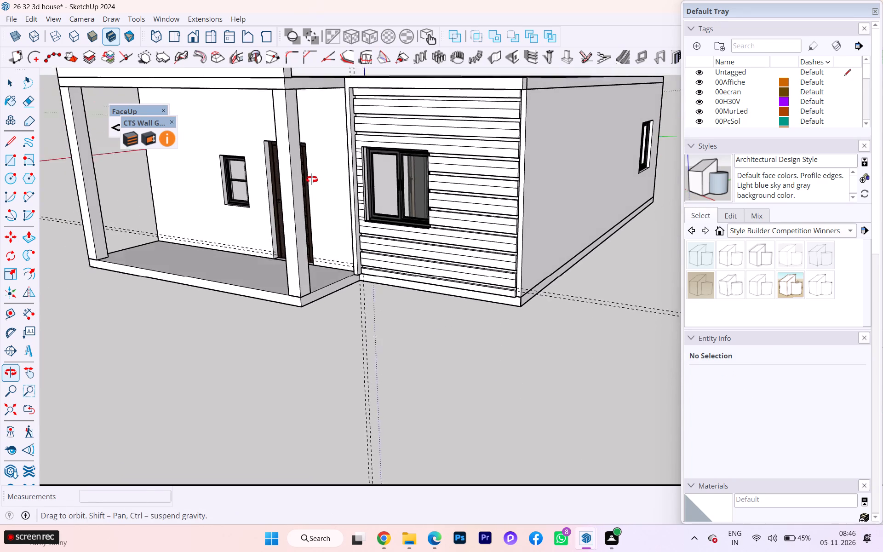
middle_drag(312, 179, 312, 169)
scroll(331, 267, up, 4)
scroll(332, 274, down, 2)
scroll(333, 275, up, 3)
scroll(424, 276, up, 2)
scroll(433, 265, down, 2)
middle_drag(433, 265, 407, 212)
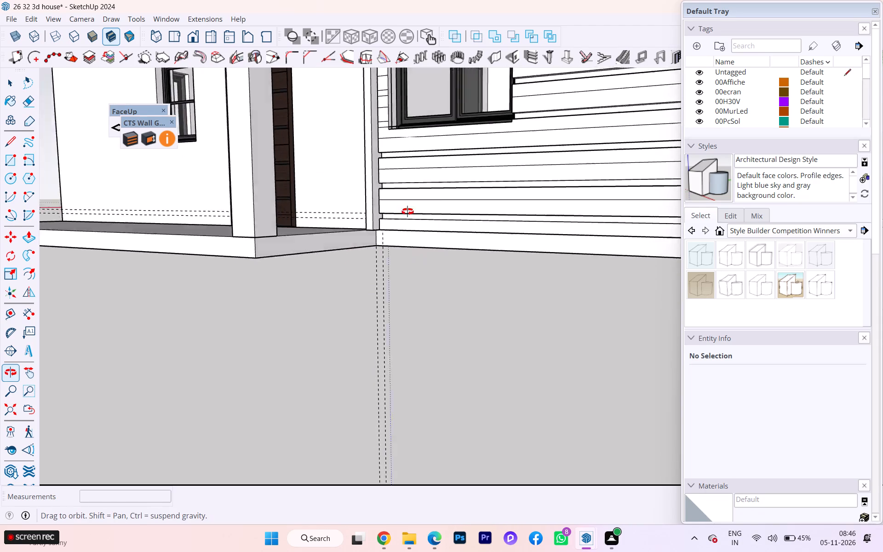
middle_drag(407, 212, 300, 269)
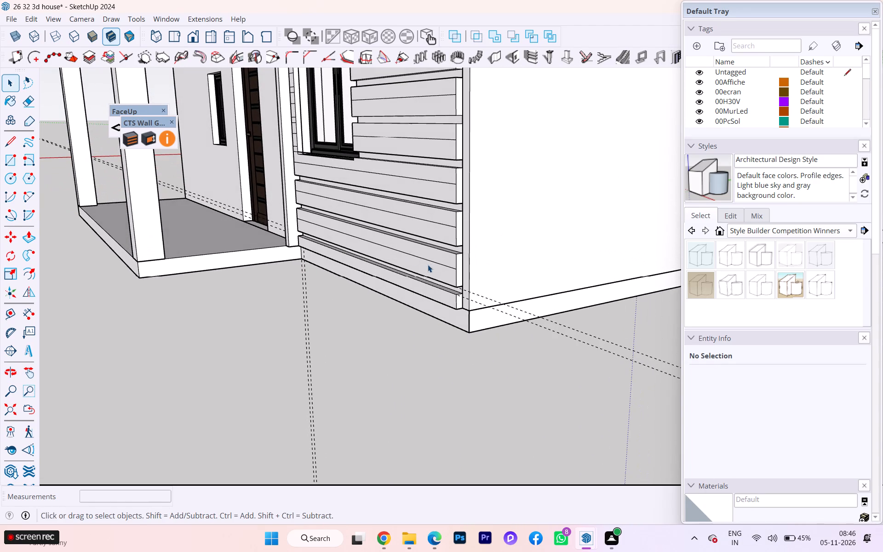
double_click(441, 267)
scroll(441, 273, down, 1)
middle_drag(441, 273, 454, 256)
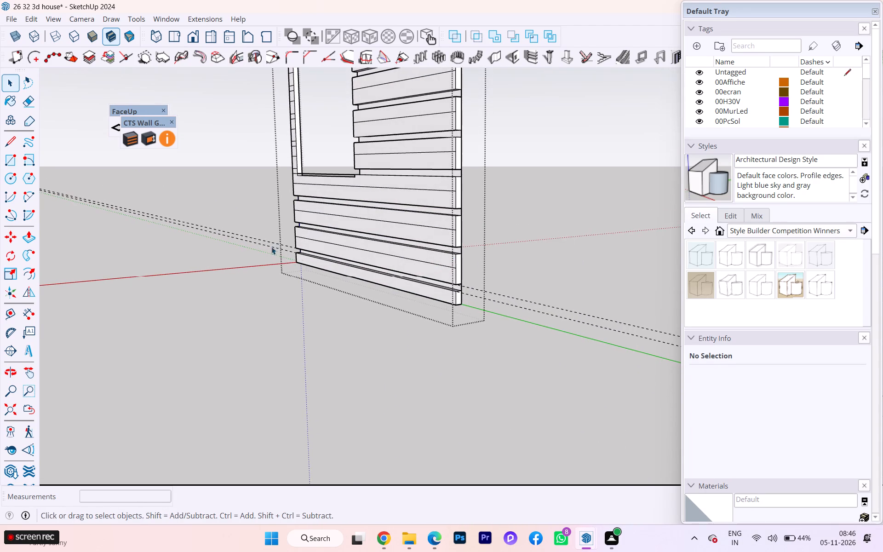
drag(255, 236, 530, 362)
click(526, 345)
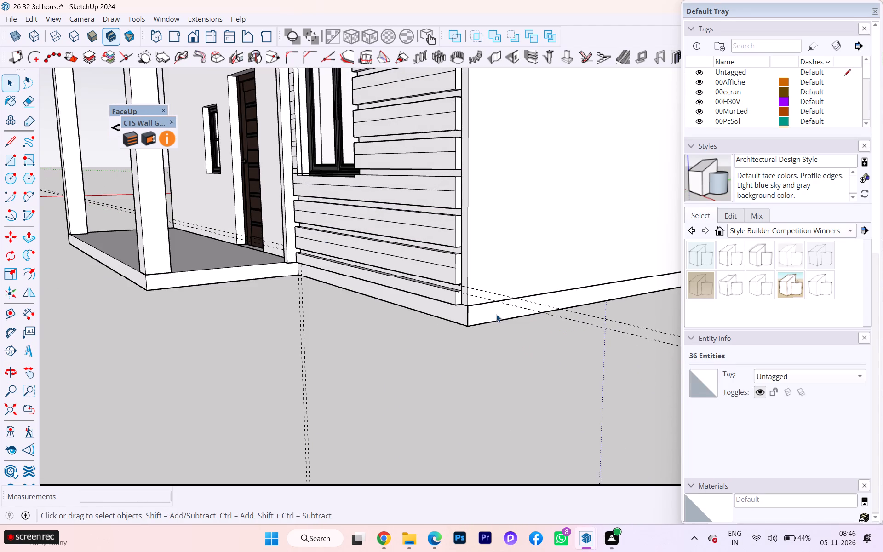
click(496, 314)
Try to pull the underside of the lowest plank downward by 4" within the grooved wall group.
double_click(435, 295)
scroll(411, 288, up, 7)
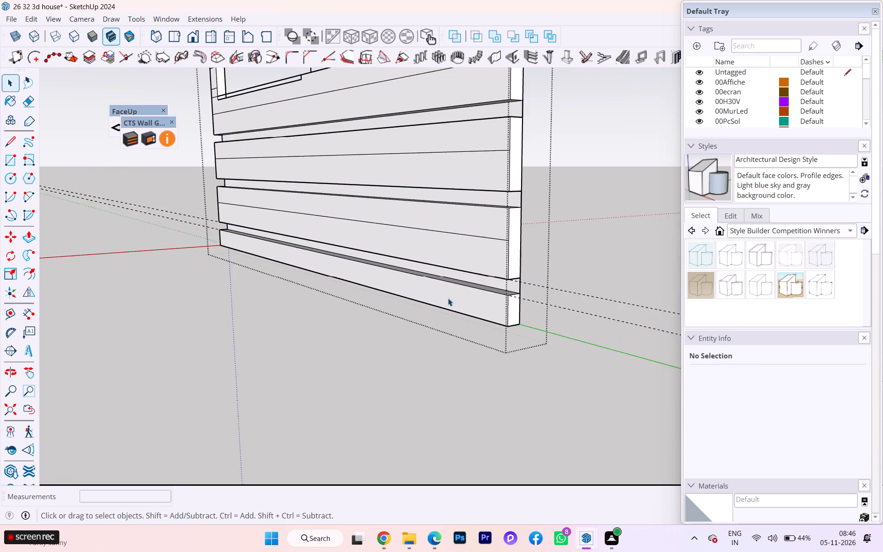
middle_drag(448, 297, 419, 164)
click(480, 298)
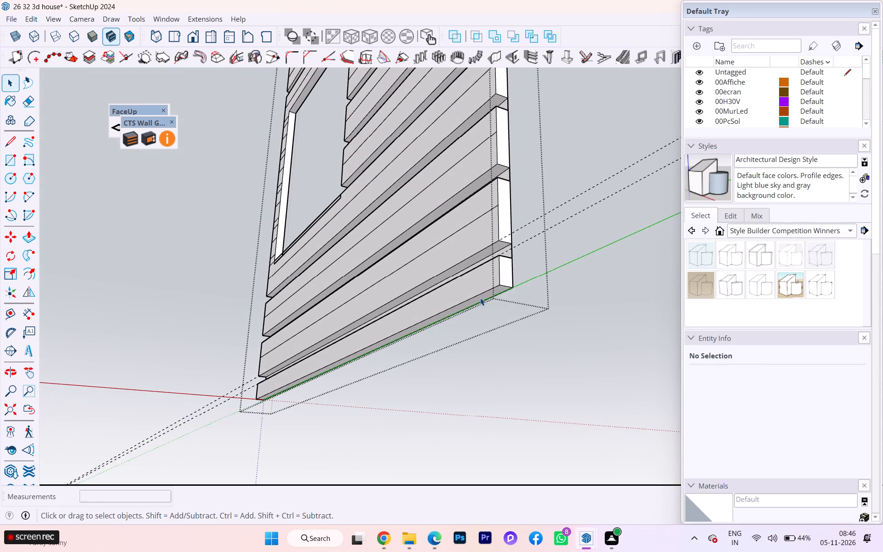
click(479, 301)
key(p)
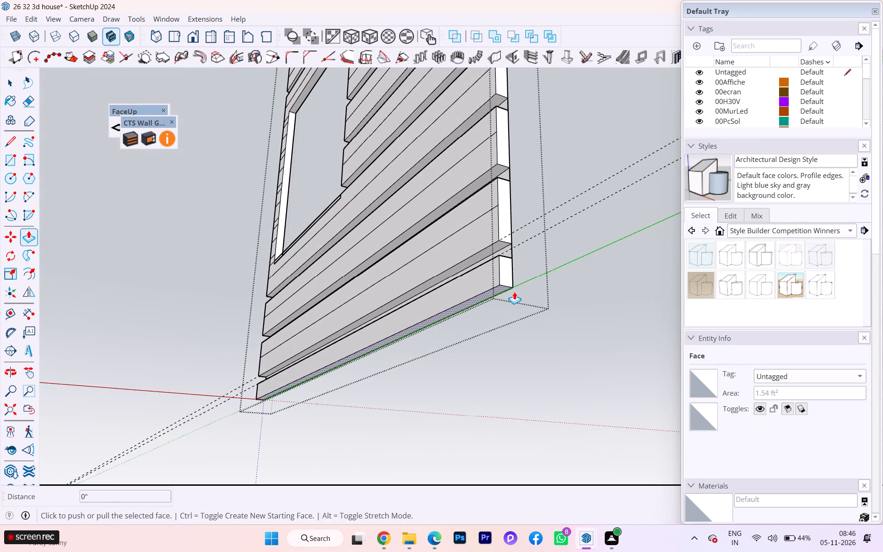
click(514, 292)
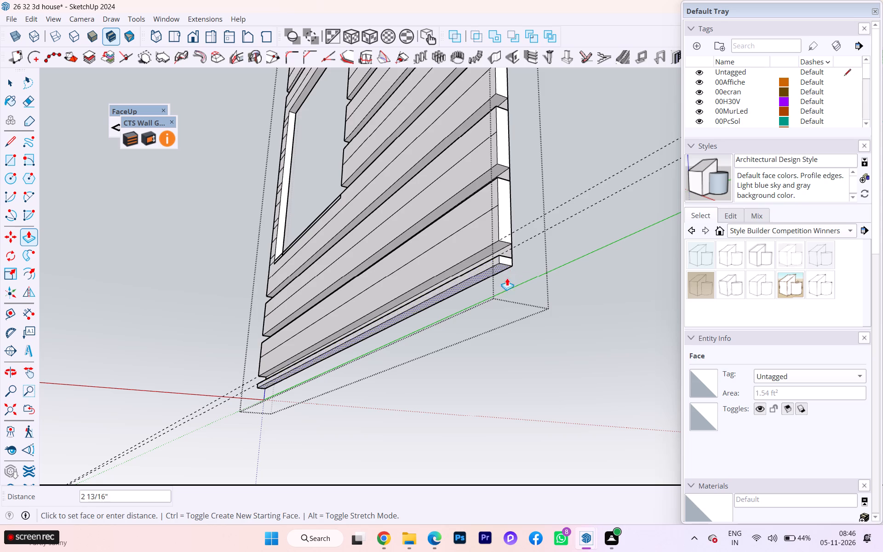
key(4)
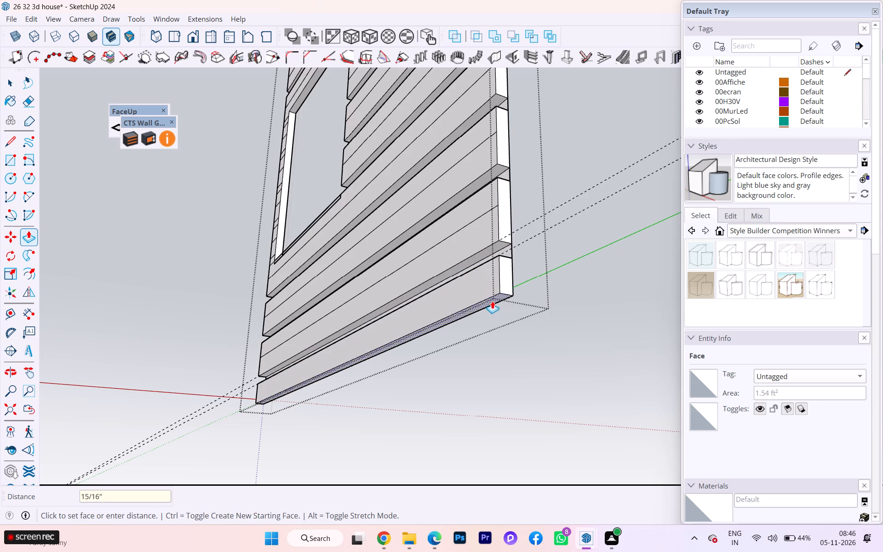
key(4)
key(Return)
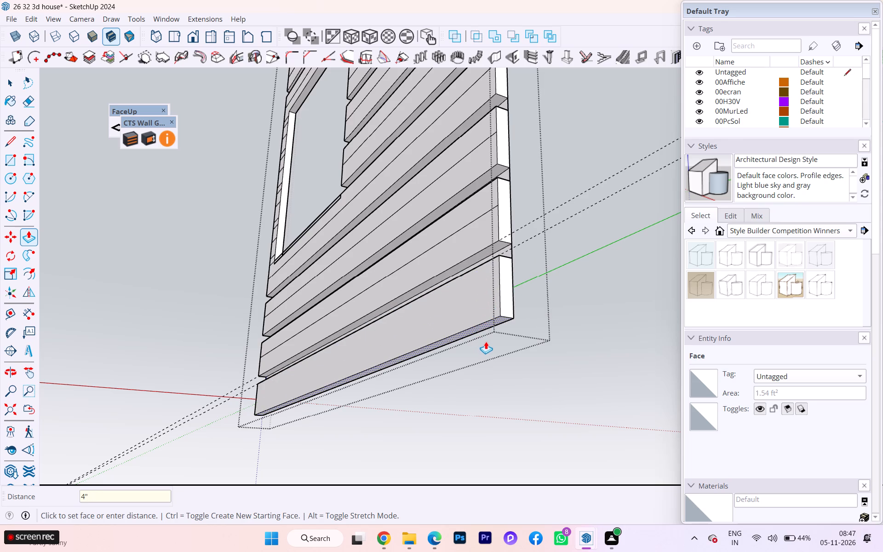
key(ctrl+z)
Push the underside of the lowest plank upward by 4".
click(490, 292)
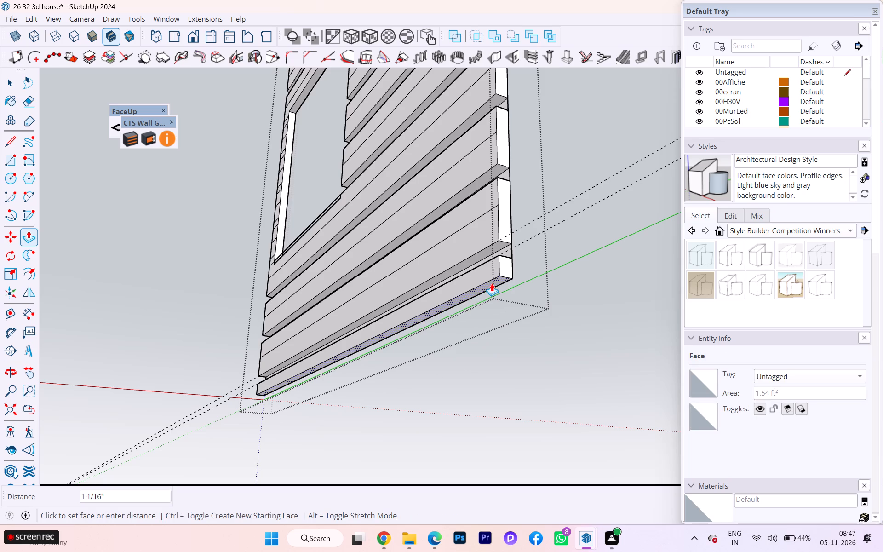
key(4)
key(Return)
scroll(507, 297, up, 6)
scroll(508, 299, down, 2)
scroll(509, 299, up, 1)
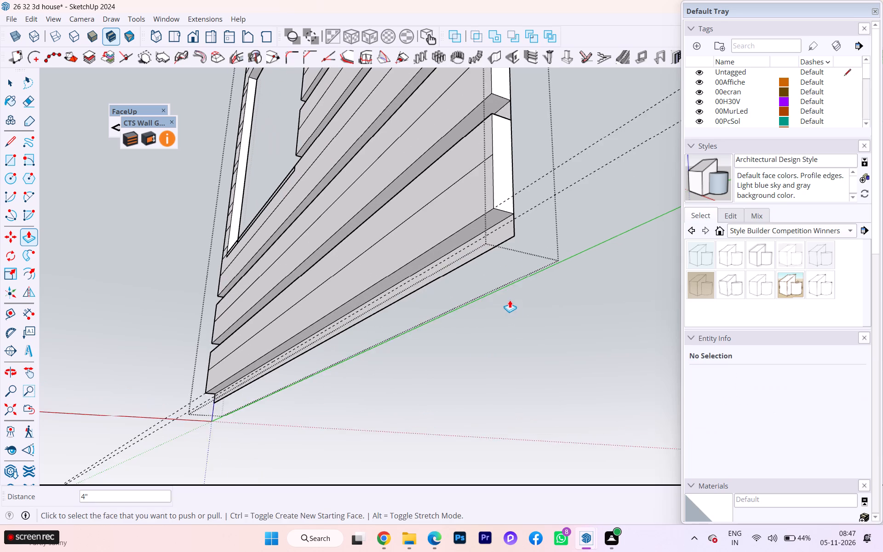
scroll(517, 303, down, 3)
middle_drag(519, 305, 522, 320)
Delete the leftover long bottom edge of the lowest plank and the short vertical edge at its outer corner end.
key(space)
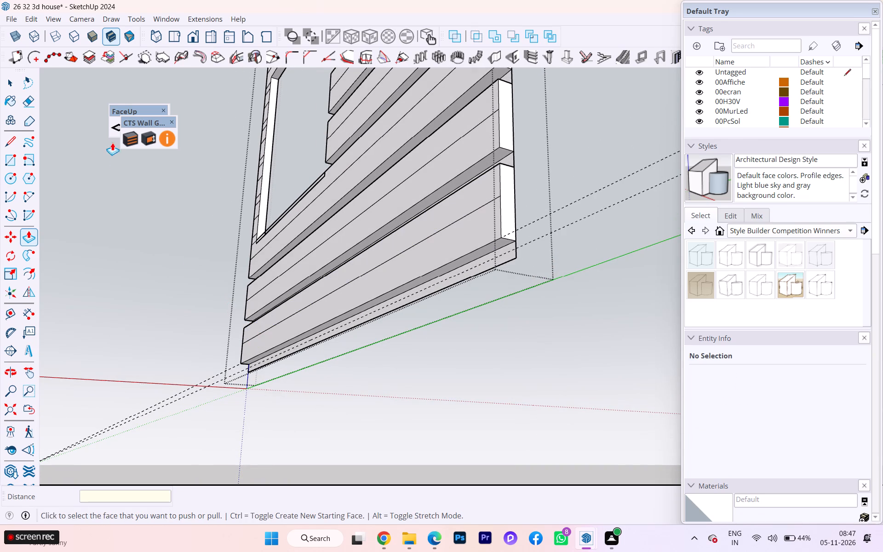
click(16, 75)
click(461, 281)
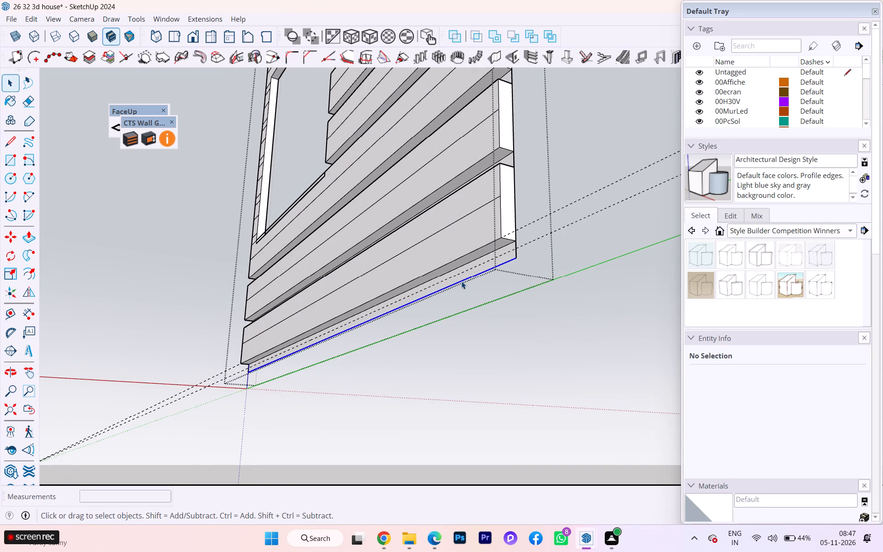
key(Delete)
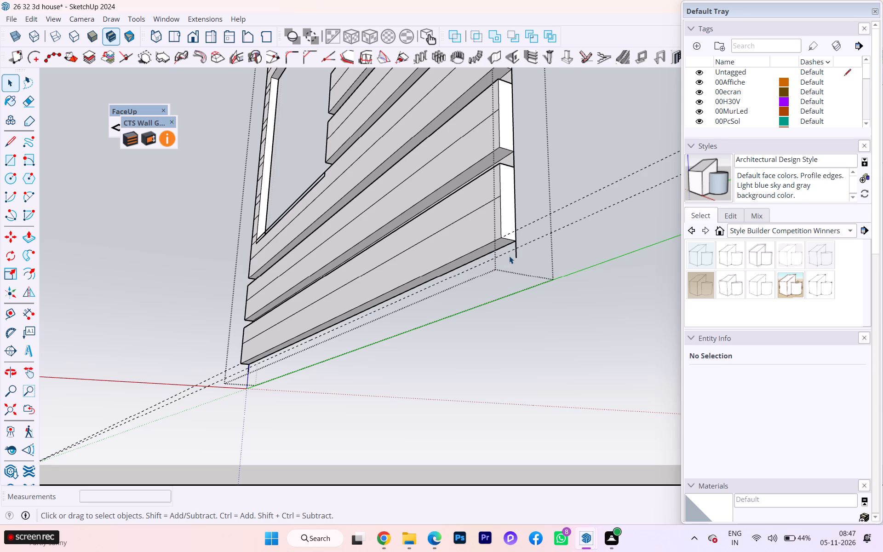
key(e)
click(515, 255)
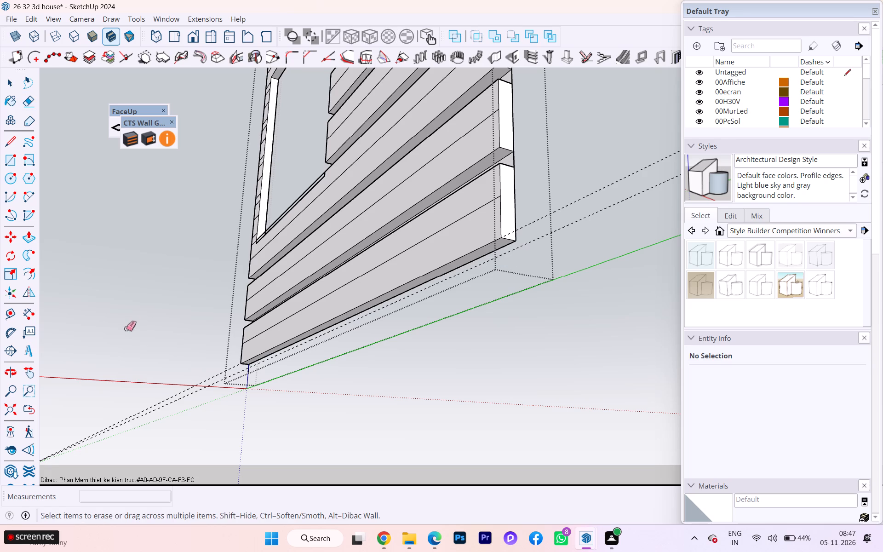
Erase the leftover short vertical edge below the lowest plank's outer corner, then close the grooved wall group.
click(250, 368)
click(247, 372)
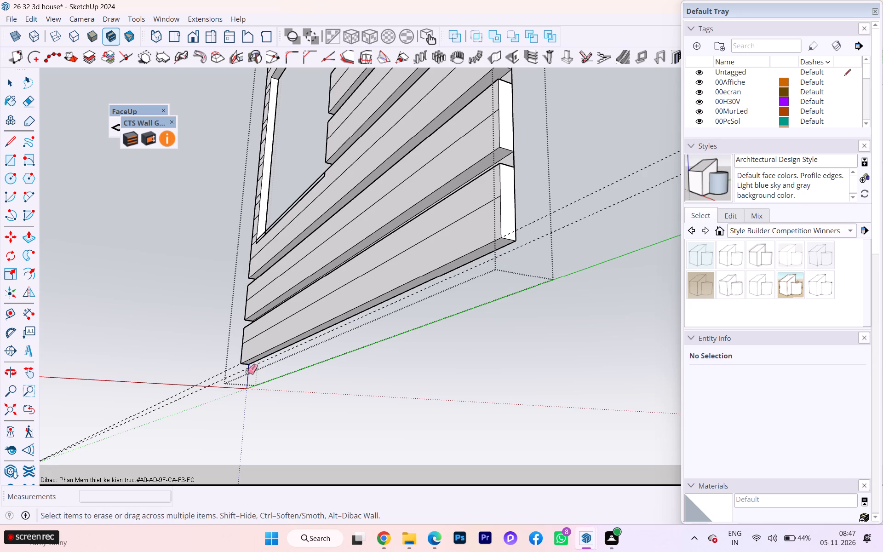
click(250, 369)
scroll(244, 376, up, 9)
scroll(246, 374, down, 3)
scroll(246, 374, up, 5)
scroll(246, 374, down, 1)
scroll(246, 374, up, 2)
scroll(246, 374, down, 2)
scroll(247, 374, up, 1)
click(252, 367)
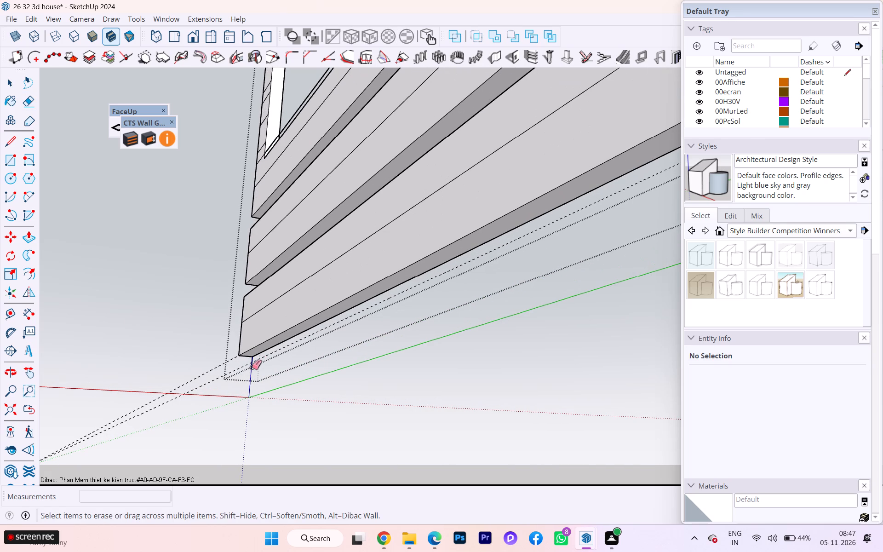
click(252, 367)
scroll(252, 367, up, 3)
scroll(252, 367, down, 2)
scroll(250, 369, up, 1)
scroll(256, 377, down, 1)
middle_drag(257, 376, 533, 369)
scroll(532, 369, down, 10)
middle_drag(533, 369, 532, 369)
scroll(274, 312, up, 3)
scroll(268, 312, down, 1)
scroll(265, 313, up, 3)
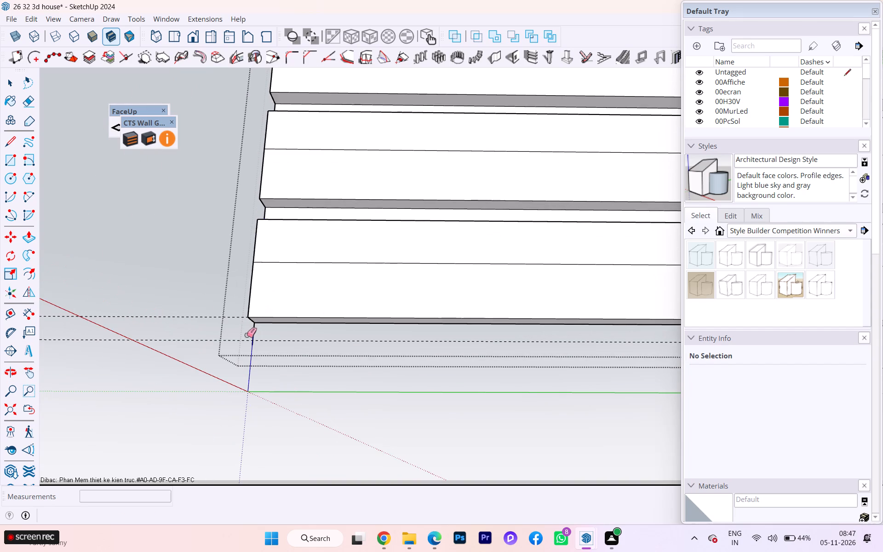
click(254, 335)
click(254, 335)
click(251, 338)
scroll(253, 335, down, 4)
scroll(253, 335, up, 2)
scroll(253, 335, down, 2)
scroll(253, 335, up, 5)
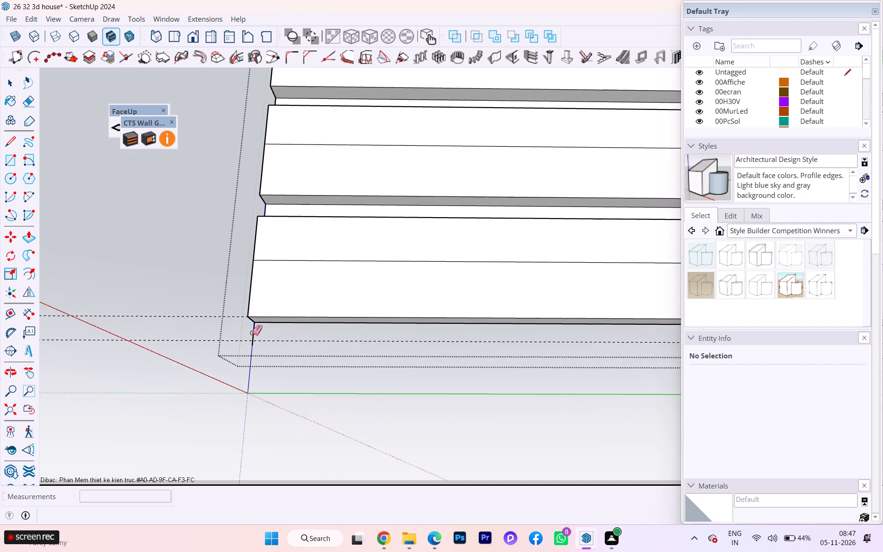
scroll(252, 333, up, 2)
scroll(252, 333, down, 1)
scroll(252, 333, up, 13)
middle_drag(277, 354, 525, 412)
scroll(277, 354, down, 1)
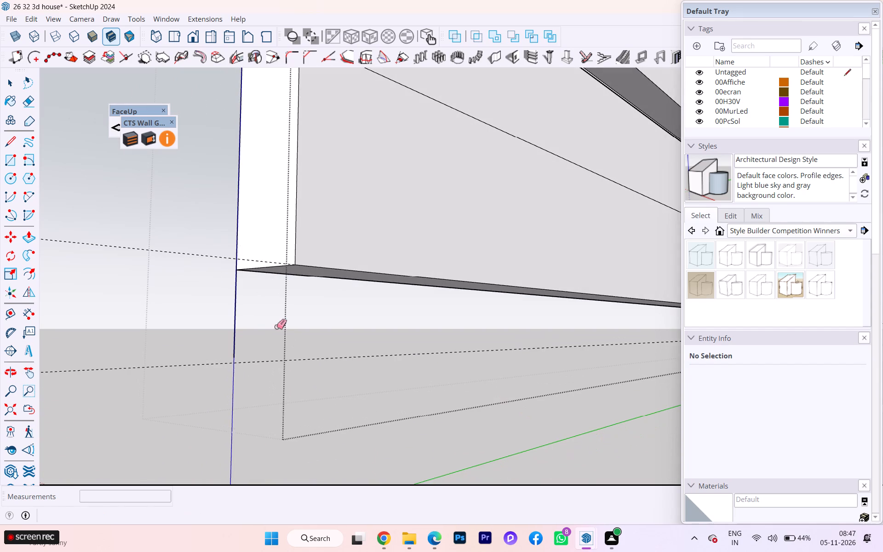
click(235, 325)
scroll(237, 330, down, 6)
scroll(242, 332, up, 1)
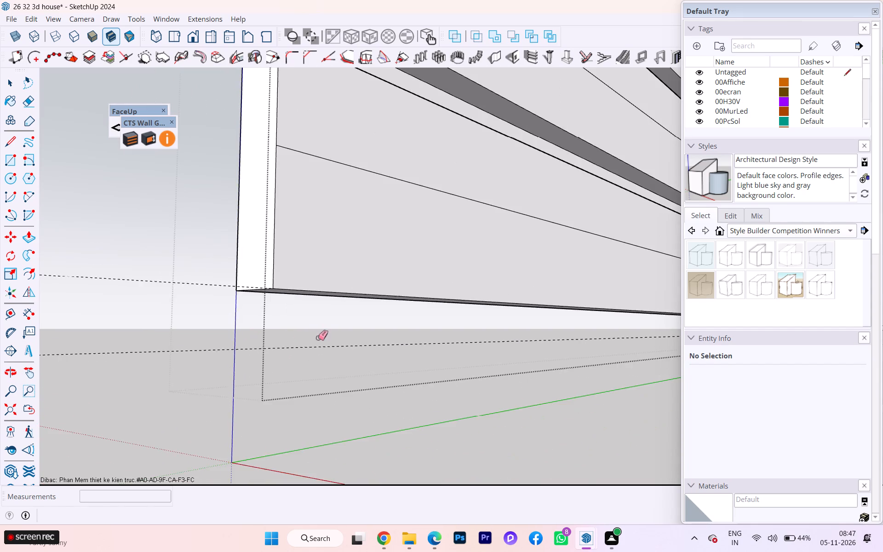
scroll(319, 335, down, 2)
click(13, 85)
click(166, 181)
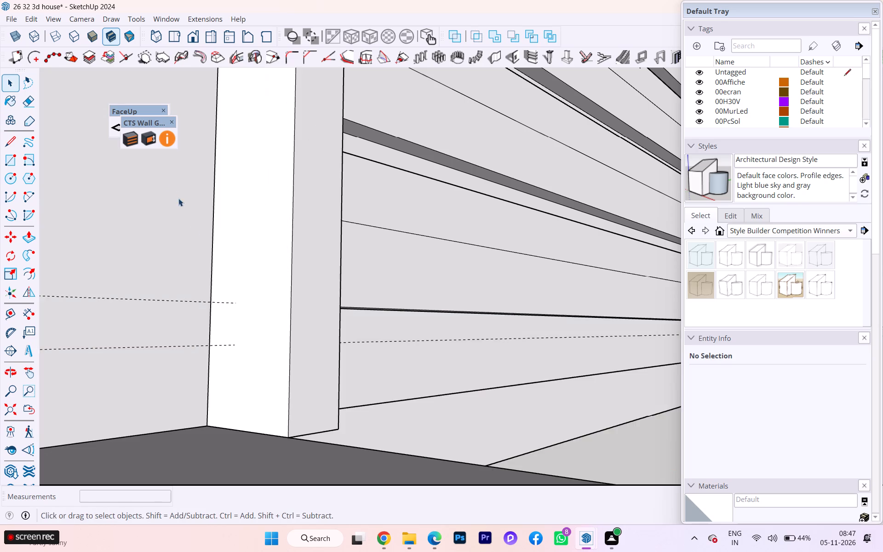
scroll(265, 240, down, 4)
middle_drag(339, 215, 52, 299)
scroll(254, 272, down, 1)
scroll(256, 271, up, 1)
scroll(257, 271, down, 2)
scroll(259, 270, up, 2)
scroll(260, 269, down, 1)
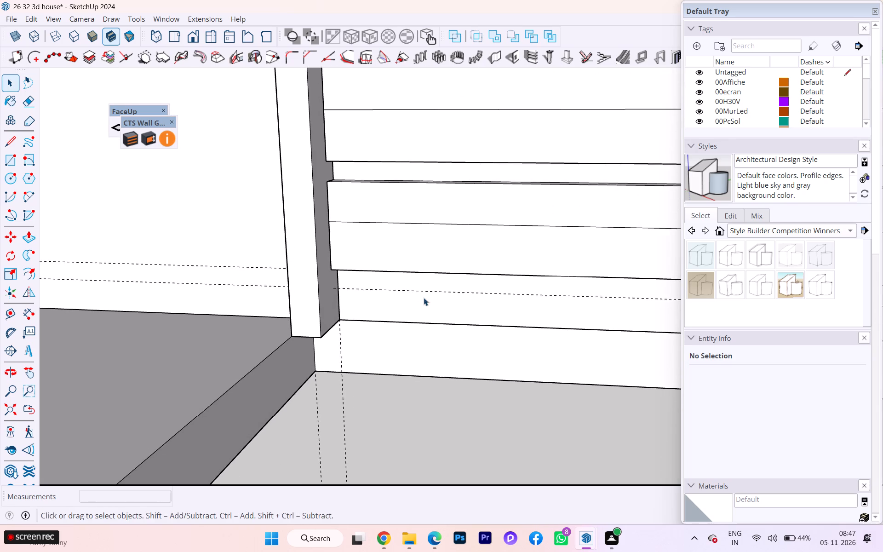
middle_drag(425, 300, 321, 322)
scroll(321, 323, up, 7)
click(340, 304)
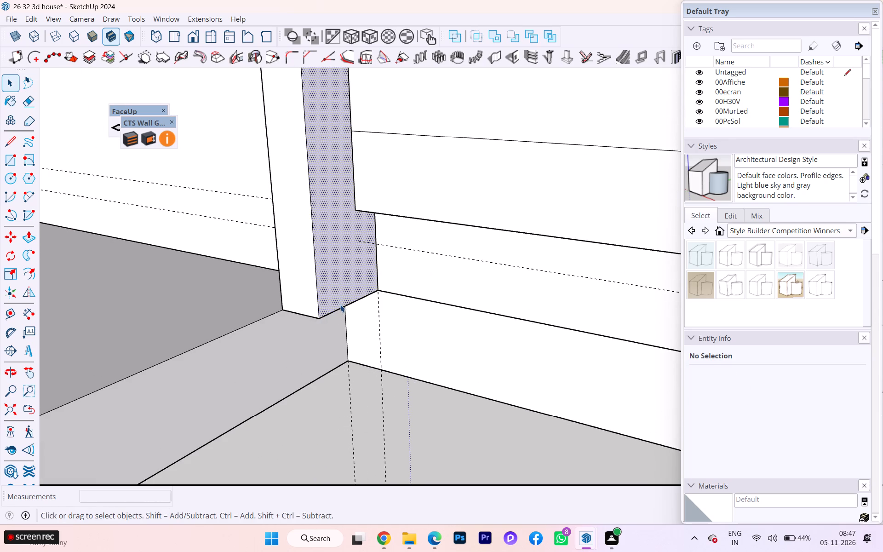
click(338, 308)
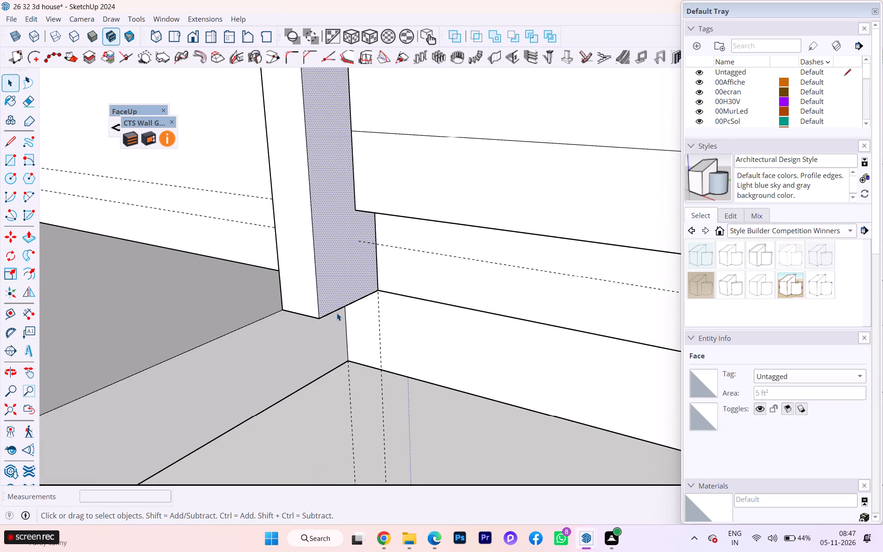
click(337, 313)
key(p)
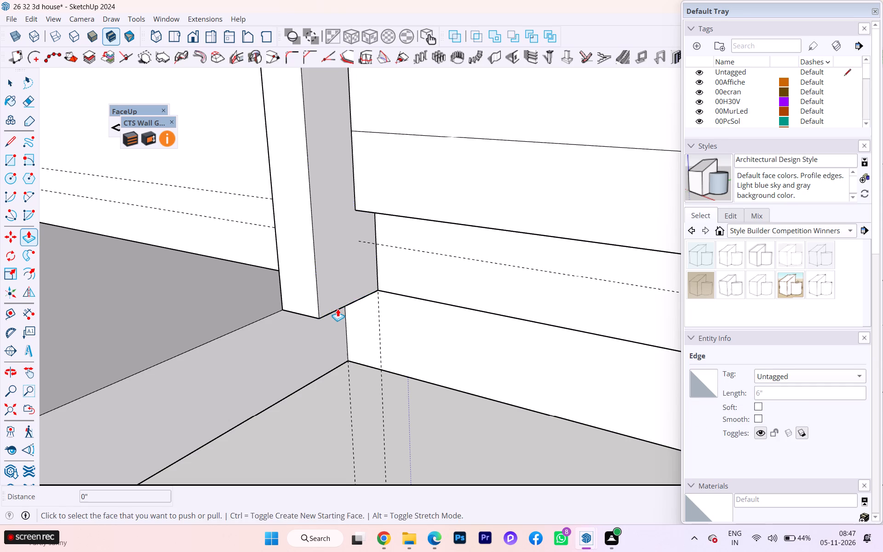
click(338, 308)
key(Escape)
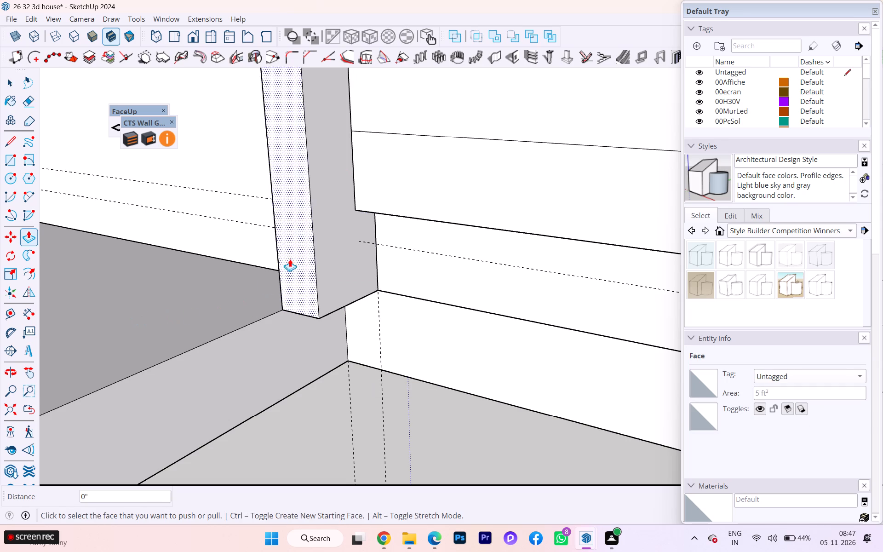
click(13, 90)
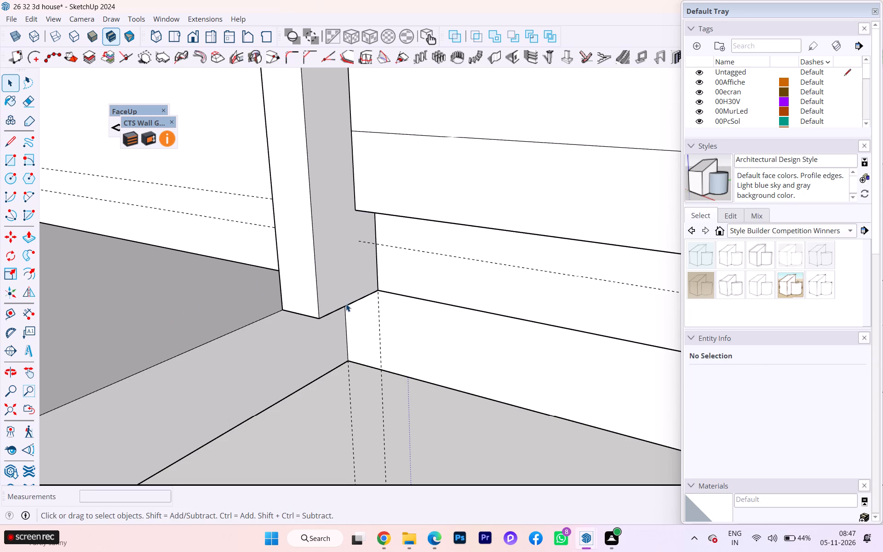
Copy the bottom edge of the side border's inner face 3" upward along the blue axis at the porch-side corner.
click(346, 304)
click(342, 306)
click(338, 310)
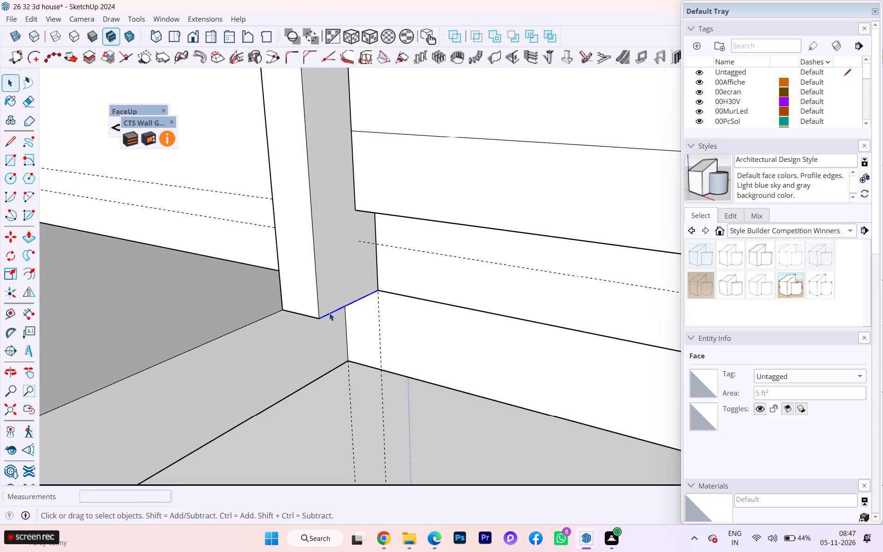
key(m)
click(354, 307)
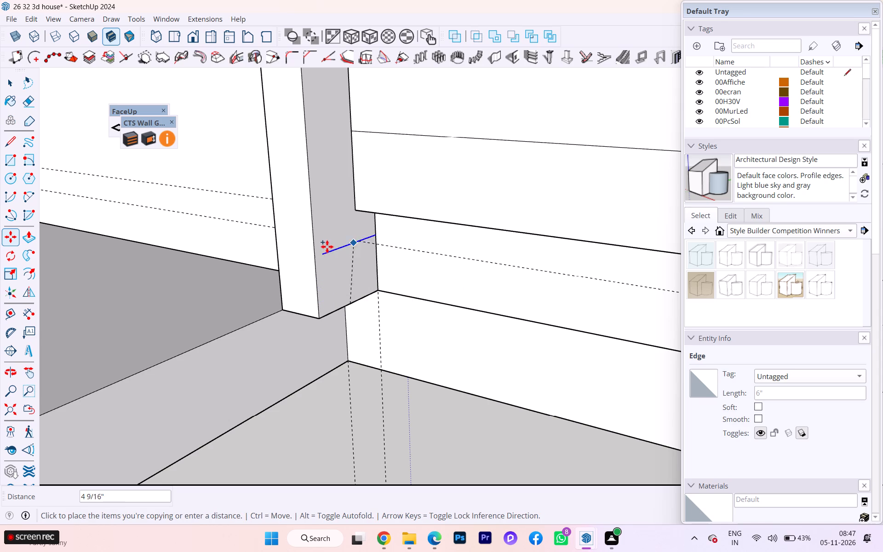
key(Up)
key(3)
key(Return)
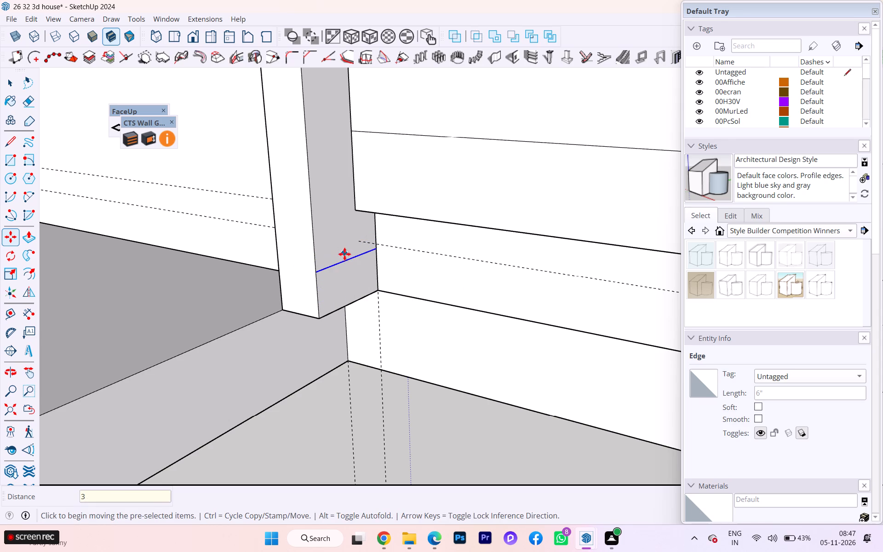
Pull the 3" high face at the side border's foot along the wall's base to the outer house corner, about 9' 5 7/8".
click(8, 87)
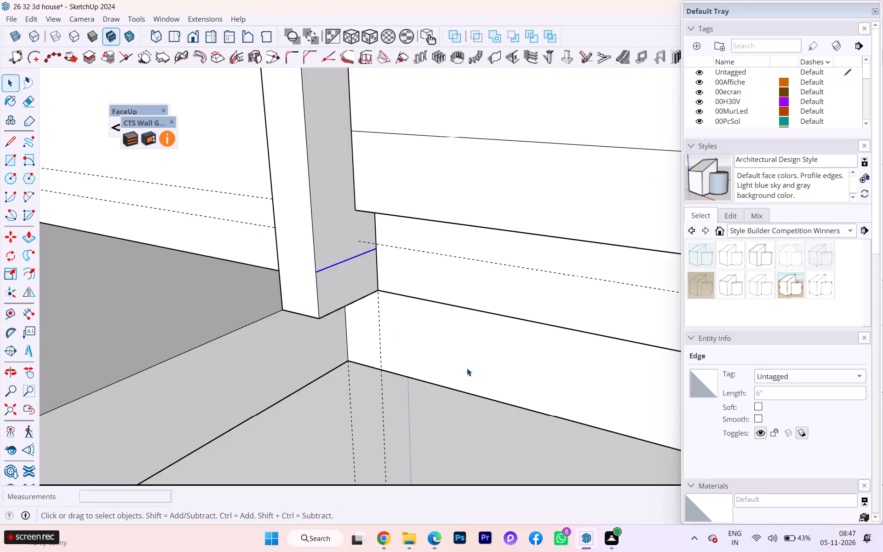
click(355, 288)
scroll(344, 288, left, 1)
key(p)
click(348, 276)
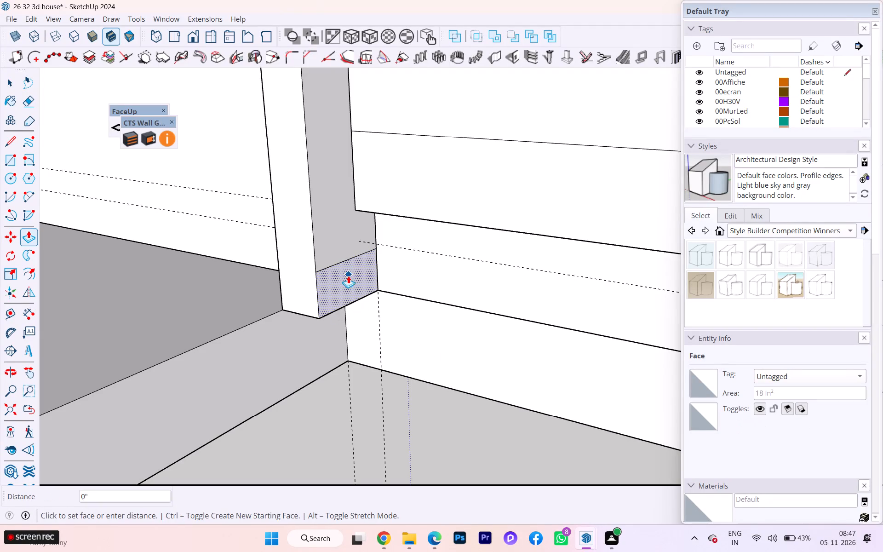
scroll(448, 305, down, 2)
scroll(433, 308, up, 1)
scroll(431, 309, down, 1)
scroll(431, 309, up, 1)
scroll(424, 316, down, 4)
scroll(407, 322, up, 2)
scroll(406, 322, down, 4)
scroll(385, 326, up, 7)
scroll(385, 326, down, 13)
scroll(384, 329, up, 1)
scroll(384, 330, down, 1)
scroll(384, 330, up, 1)
scroll(384, 330, down, 5)
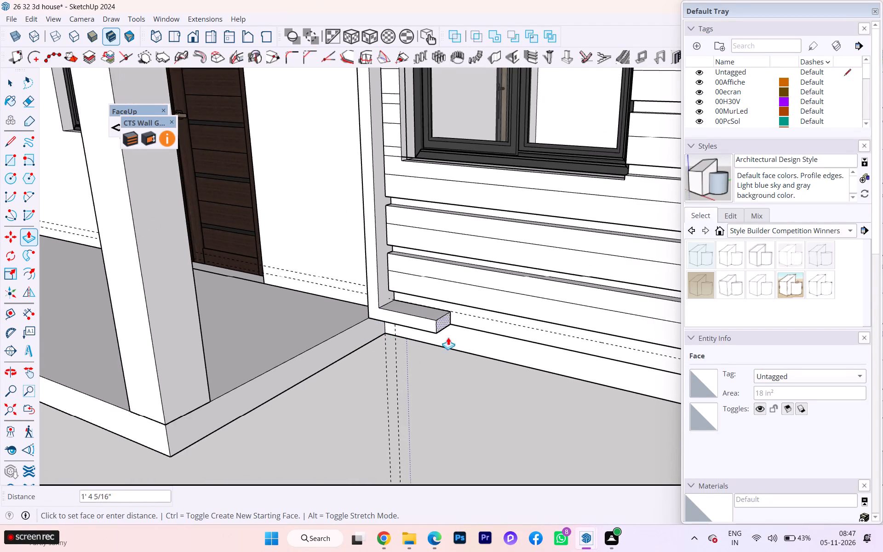
scroll(448, 338, down, 6)
scroll(445, 341, up, 2)
scroll(443, 342, down, 5)
scroll(365, 349, up, 1)
scroll(365, 349, down, 5)
scroll(372, 351, up, 2)
scroll(372, 351, down, 1)
scroll(573, 371, up, 7)
scroll(559, 368, down, 1)
scroll(559, 368, up, 3)
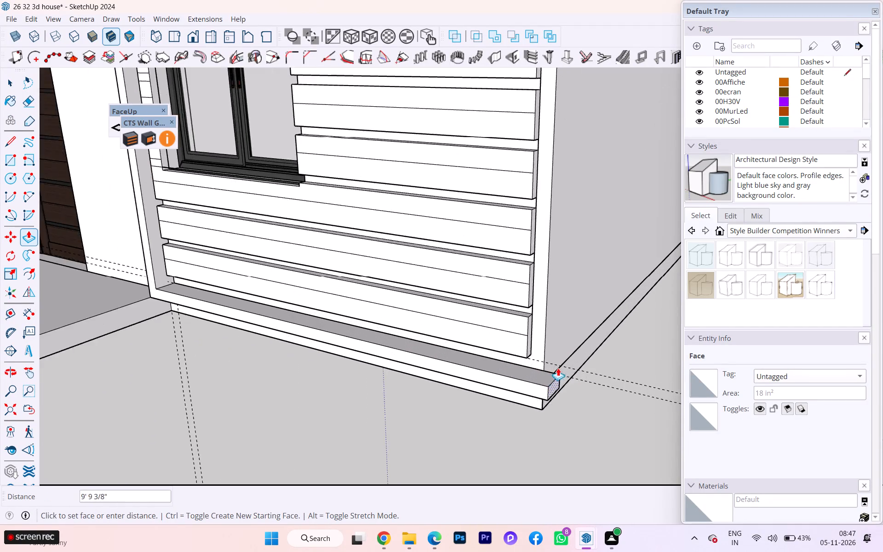
scroll(558, 368, up, 3)
scroll(554, 368, down, 1)
scroll(554, 368, up, 3)
click(539, 370)
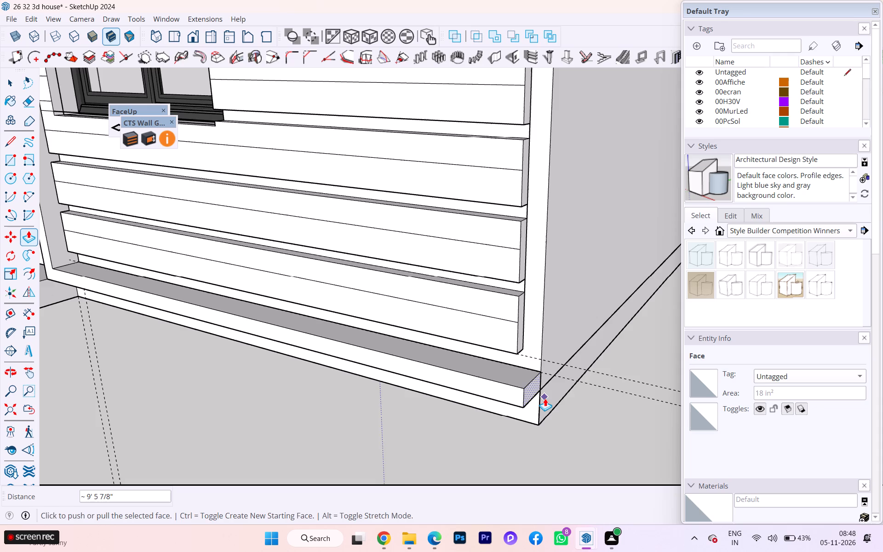
Copy the top end edge of the bottom border 3" inward along the green axis at the outer house corner.
middle_drag(545, 399, 631, 419)
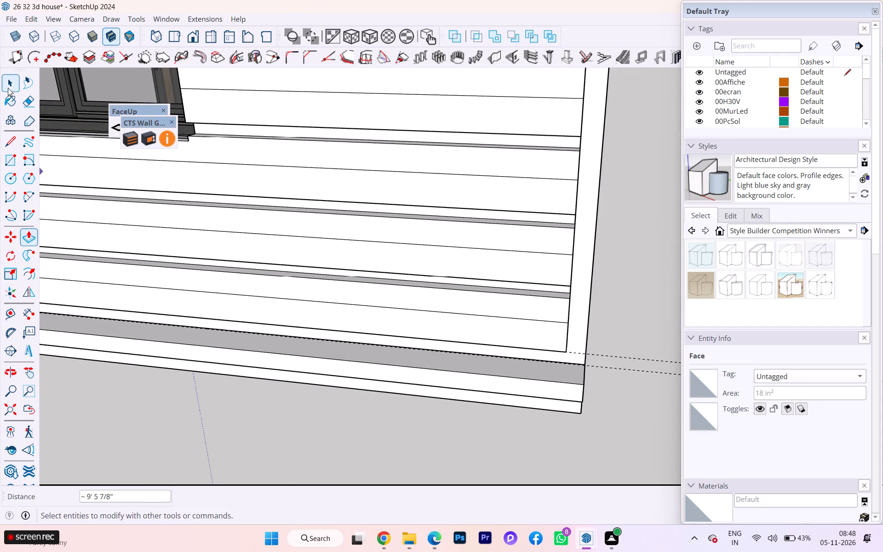
click(8, 88)
scroll(439, 294, up, 6)
click(634, 411)
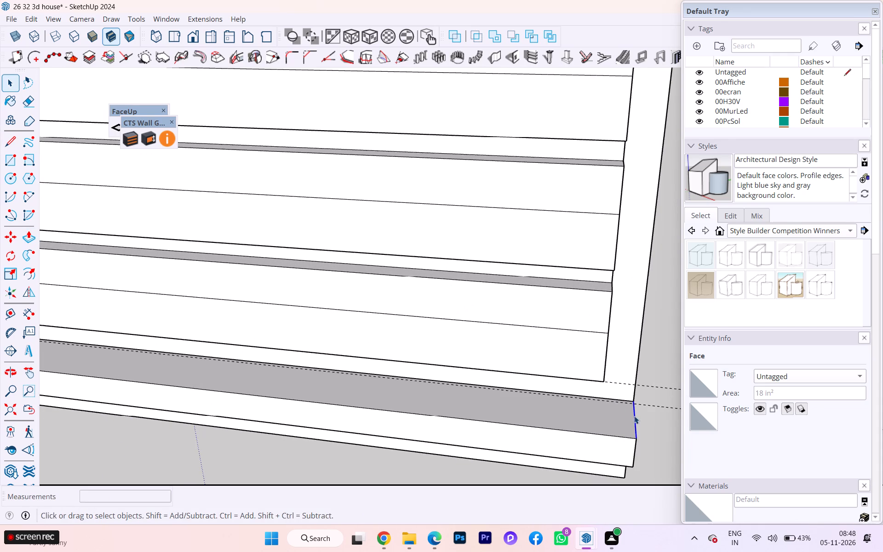
key(comma)
key(m)
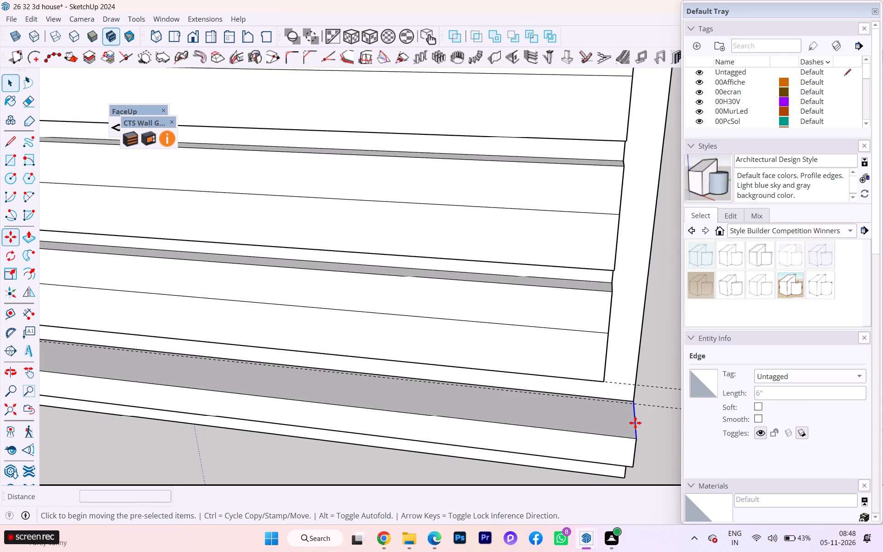
click(636, 422)
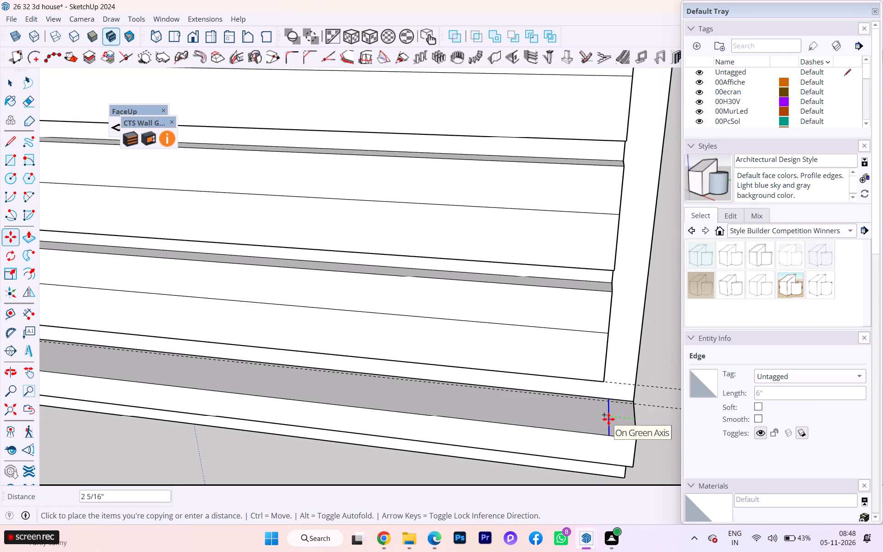
key(Left)
key(3)
key(Return)
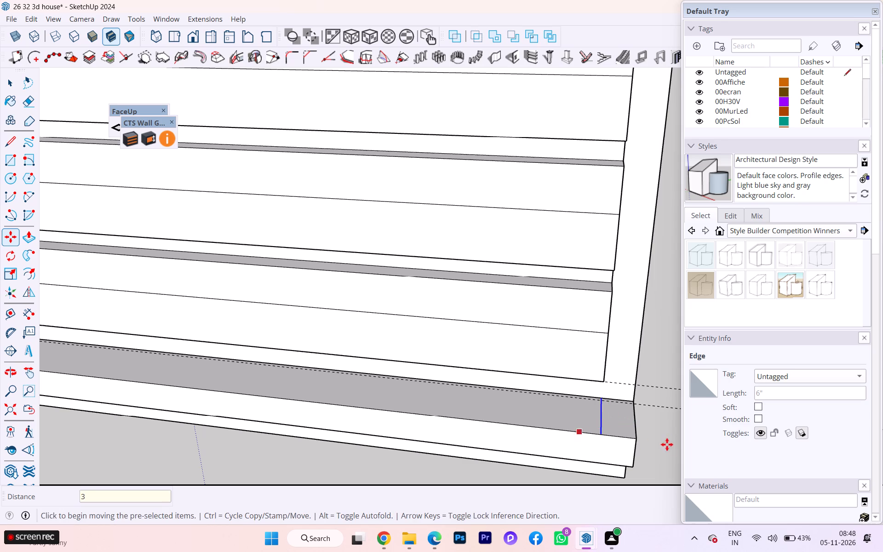
Pull the 3" wide face at the bottom border's outer end up to the underside of the top border, about 9' 8 7/8".
key(p)
click(618, 422)
scroll(605, 302, down, 4)
scroll(598, 310, up, 2)
scroll(597, 311, down, 4)
scroll(596, 322, up, 1)
scroll(595, 322, down, 10)
scroll(596, 334, up, 1)
scroll(596, 334, down, 1)
scroll(596, 334, up, 1)
scroll(598, 339, down, 3)
scroll(598, 342, up, 4)
scroll(598, 342, down, 3)
scroll(596, 359, up, 2)
scroll(596, 359, down, 2)
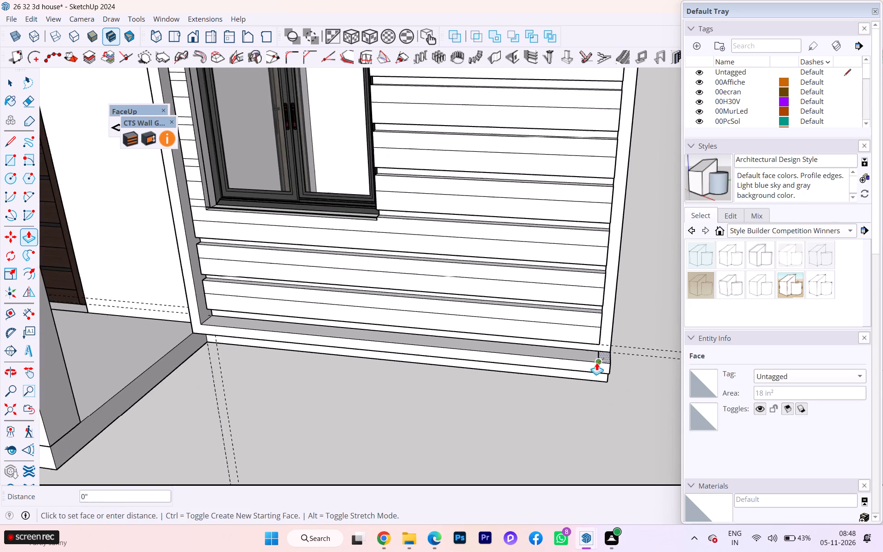
scroll(596, 362, down, 2)
scroll(596, 368, up, 2)
scroll(596, 371, down, 6)
scroll(596, 371, up, 1)
scroll(596, 371, down, 2)
scroll(596, 371, up, 1)
scroll(596, 371, down, 1)
scroll(608, 165, up, 3)
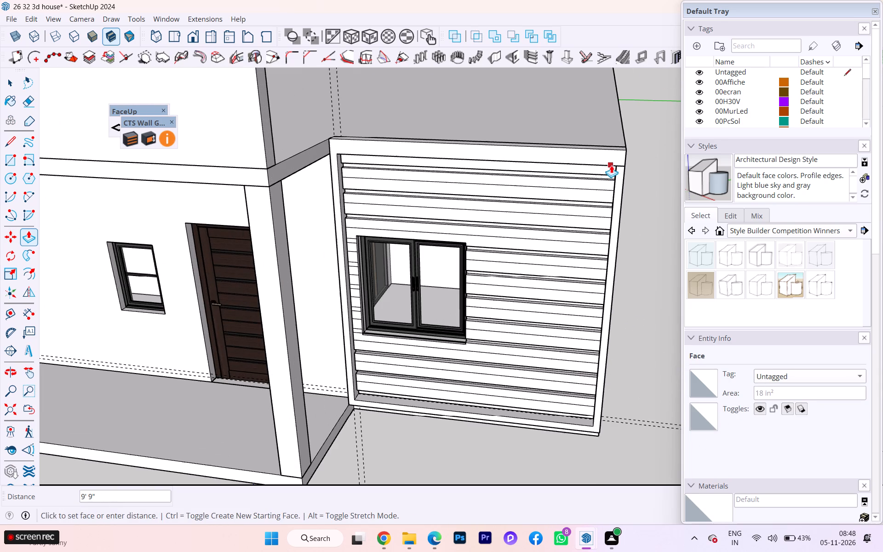
scroll(618, 166, up, 8)
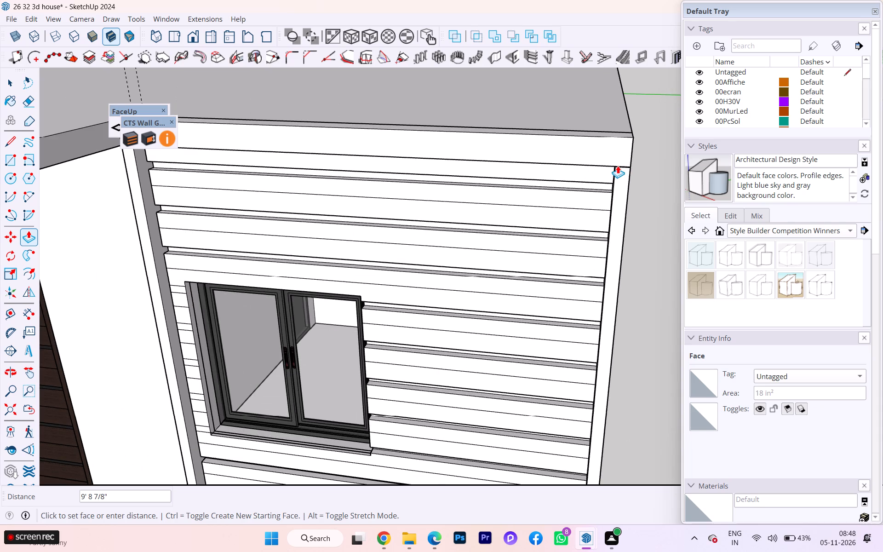
click(618, 166)
Examine the border around the grooved front wall, especially the joint at the upper outer house corner.
scroll(672, 184, down, 2)
scroll(666, 201, up, 3)
scroll(664, 210, down, 1)
middle_drag(661, 210, 446, 194)
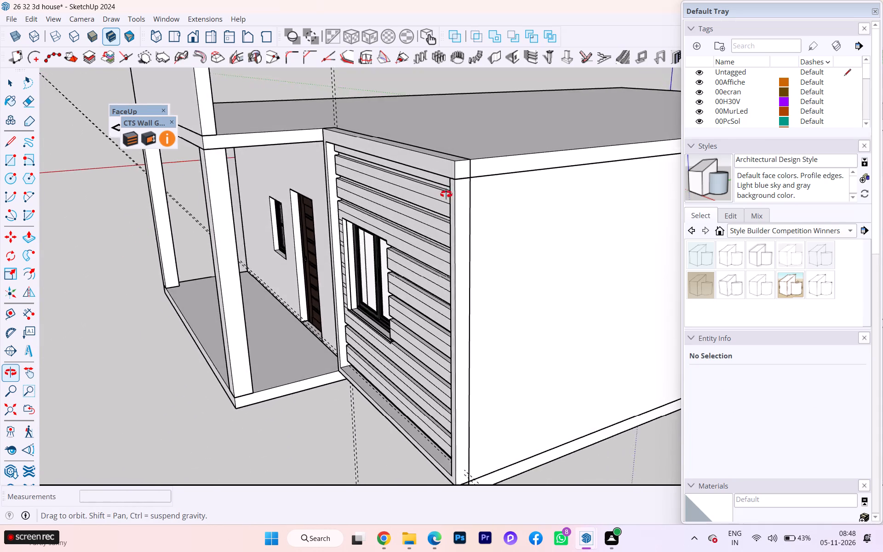
middle_drag(446, 194, 714, 184)
scroll(659, 151, down, 1)
scroll(663, 147, up, 2)
scroll(668, 143, down, 1)
scroll(670, 142, up, 6)
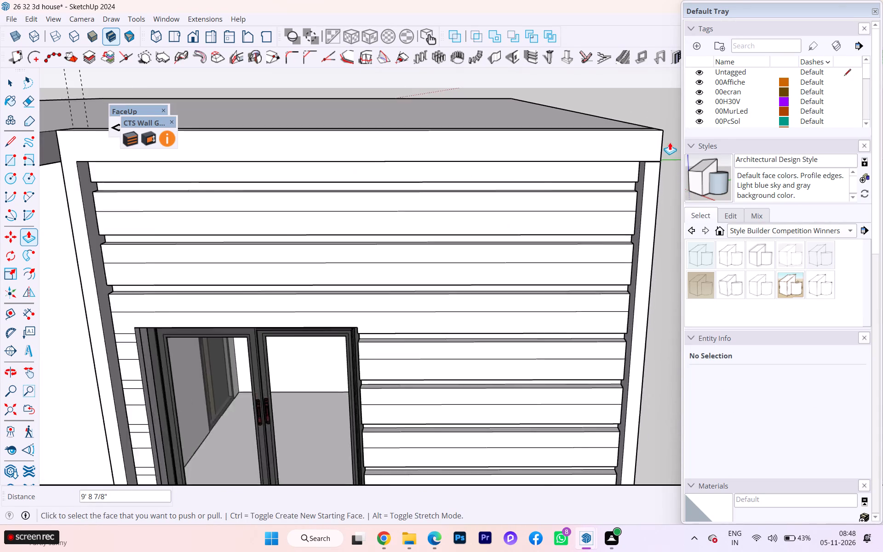
scroll(670, 142, up, 7)
scroll(668, 169, down, 2)
scroll(521, 206, down, 15)
scroll(548, 188, up, 2)
scroll(585, 188, down, 6)
scroll(584, 190, up, 2)
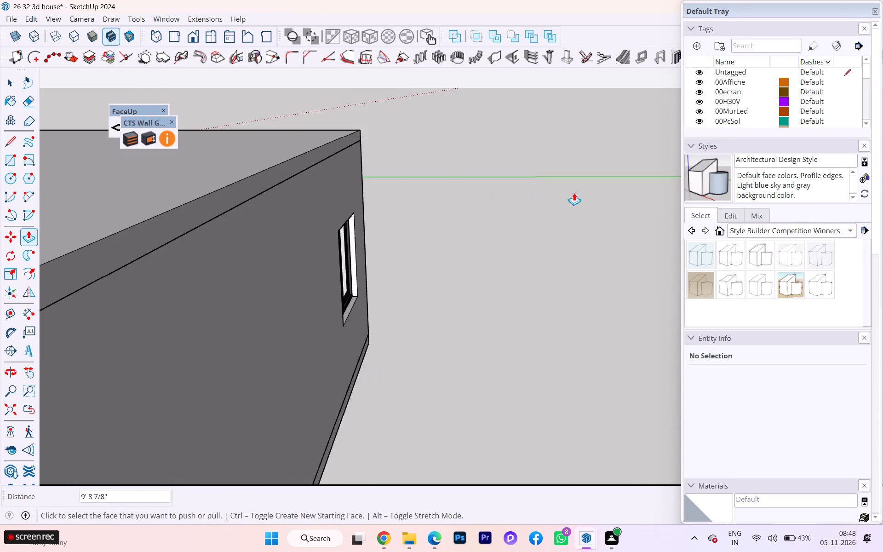
scroll(551, 187, up, 5)
scroll(570, 187, down, 9)
scroll(604, 190, up, 5)
scroll(607, 190, down, 1)
scroll(489, 242, up, 6)
scroll(489, 242, down, 1)
scroll(489, 242, up, 4)
scroll(525, 203, down, 1)
scroll(526, 201, up, 1)
scroll(528, 199, down, 1)
middle_drag(358, 214, 117, 236)
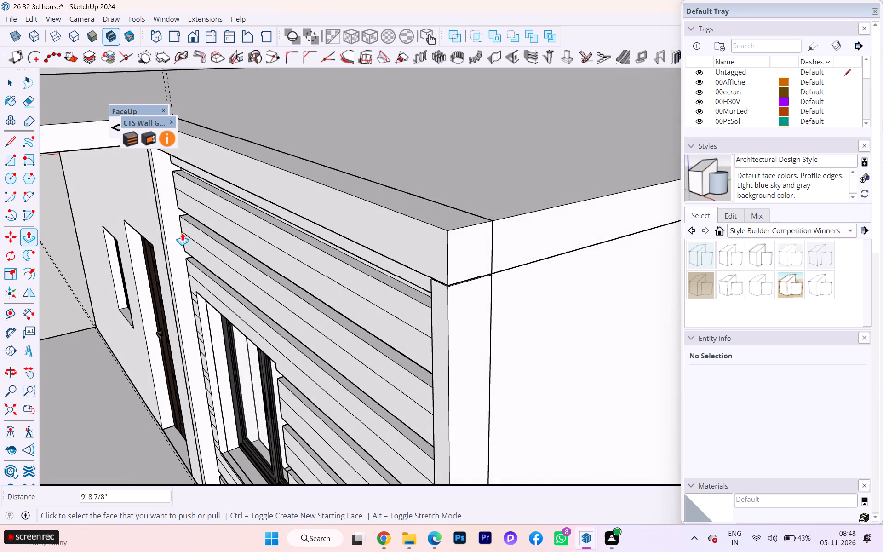
Pull the top face of the outer side border up about 1/8" to meet the top border's underside at the house corner.
scroll(414, 299, up, 5)
scroll(421, 307, down, 1)
scroll(422, 307, up, 2)
scroll(481, 270, down, 3)
scroll(481, 270, up, 20)
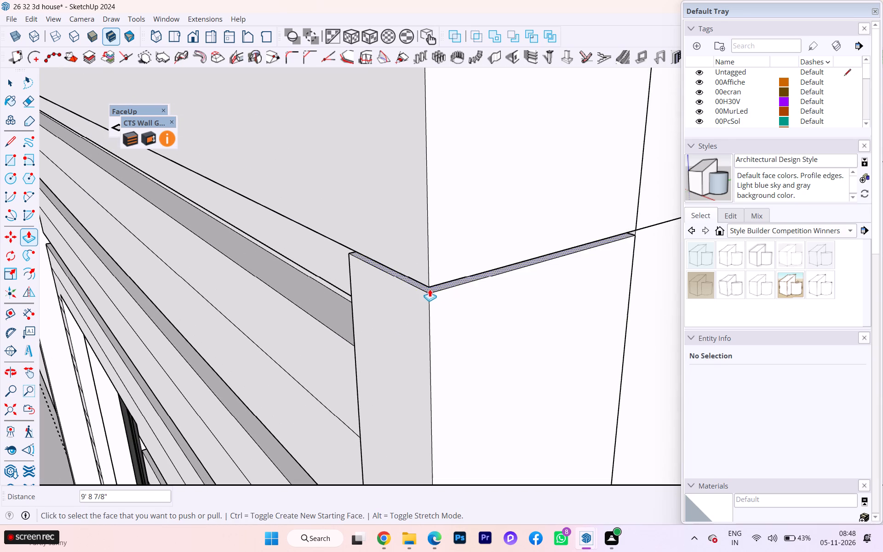
click(429, 289)
click(429, 276)
scroll(443, 286, down, 3)
middle_drag(444, 282, 451, 274)
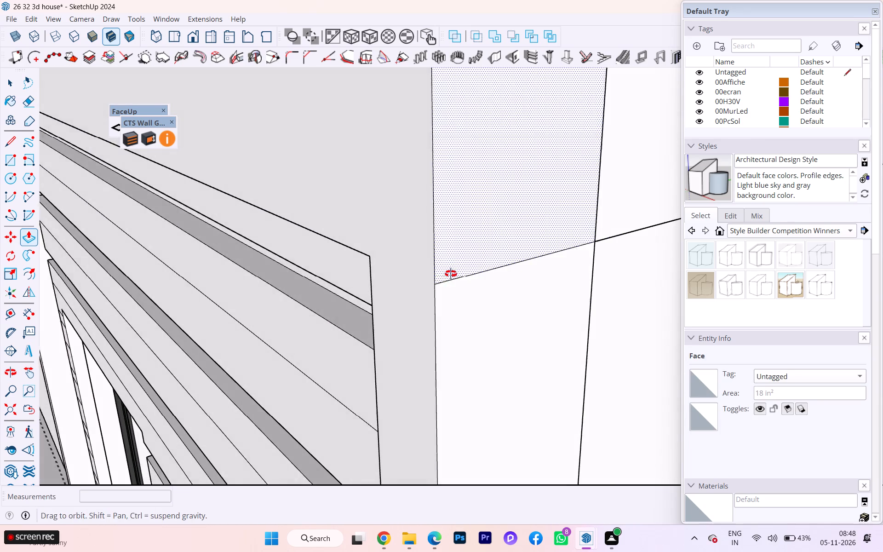
middle_drag(451, 274, 459, 267)
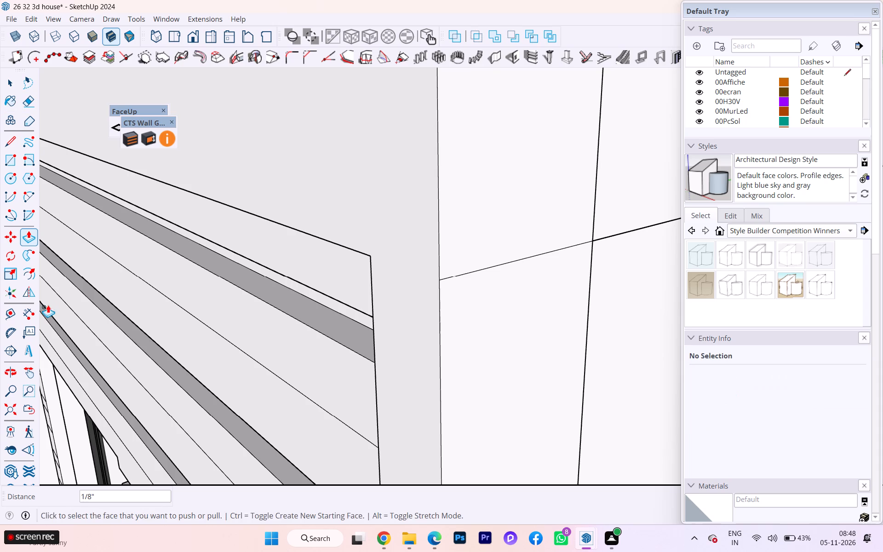
Erase the seam edge between the top border and the side border on the outer corner's side face.
click(34, 104)
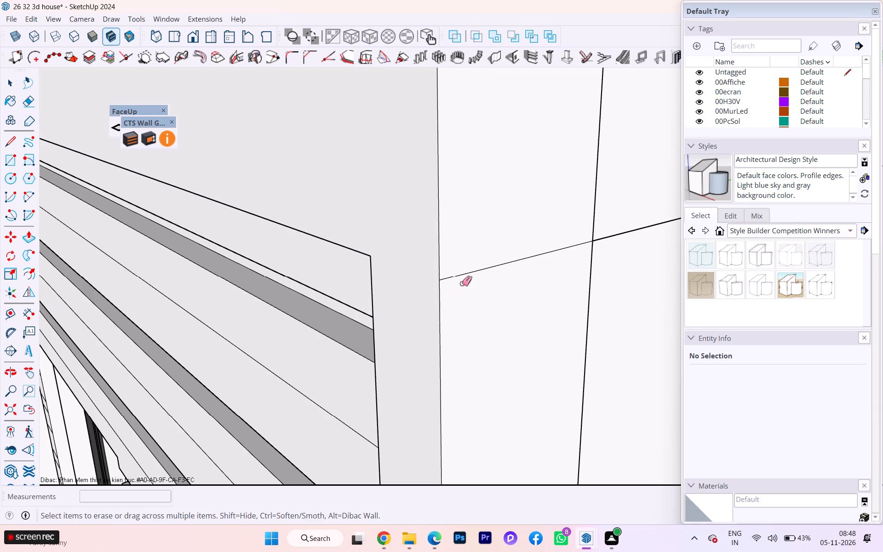
click(462, 275)
Select all the connected geometry of the front wall's border and make it a group.
scroll(474, 222, down, 16)
scroll(503, 221, up, 3)
scroll(503, 221, down, 3)
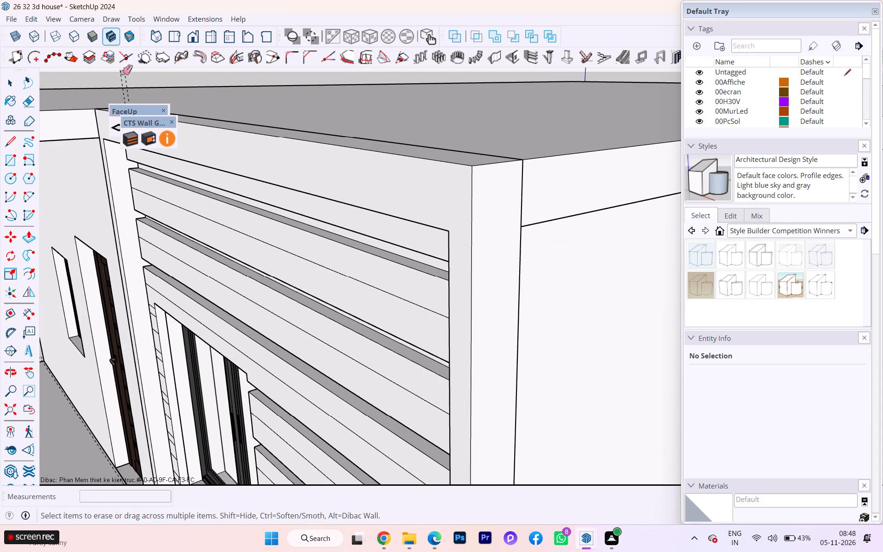
click(6, 79)
triple_click(495, 254)
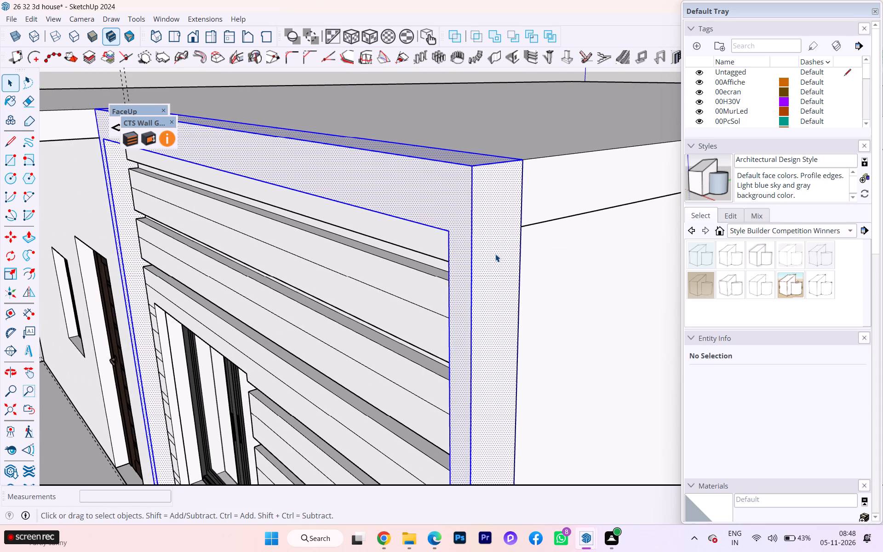
right_click(495, 254)
click(544, 112)
Examine the house front around the grooved wall, its window and the surrounding border from several angles.
scroll(388, 231, down, 4)
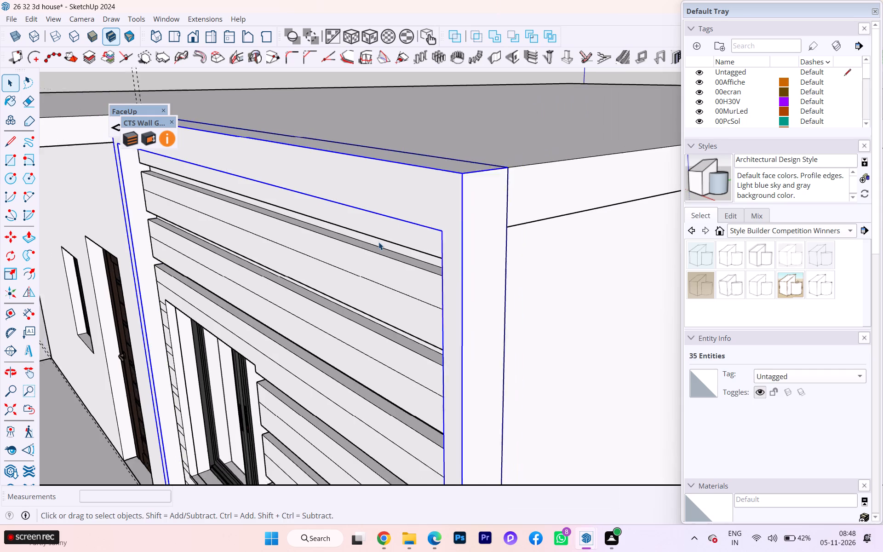
middle_drag(378, 243, 400, 242)
click(386, 259)
scroll(512, 266, down, 1)
scroll(488, 271, up, 5)
scroll(487, 271, down, 1)
scroll(499, 272, up, 2)
scroll(498, 273, down, 10)
scroll(514, 247, up, 3)
scroll(514, 248, down, 10)
middle_drag(507, 270, 603, 254)
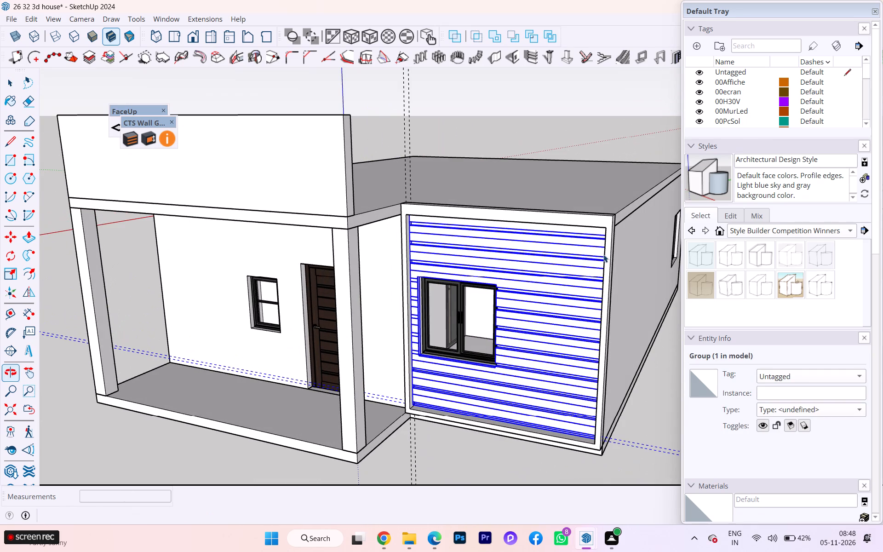
click(494, 456)
scroll(523, 444, up, 5)
scroll(425, 408, down, 3)
middle_drag(456, 388, 562, 344)
scroll(556, 350, up, 4)
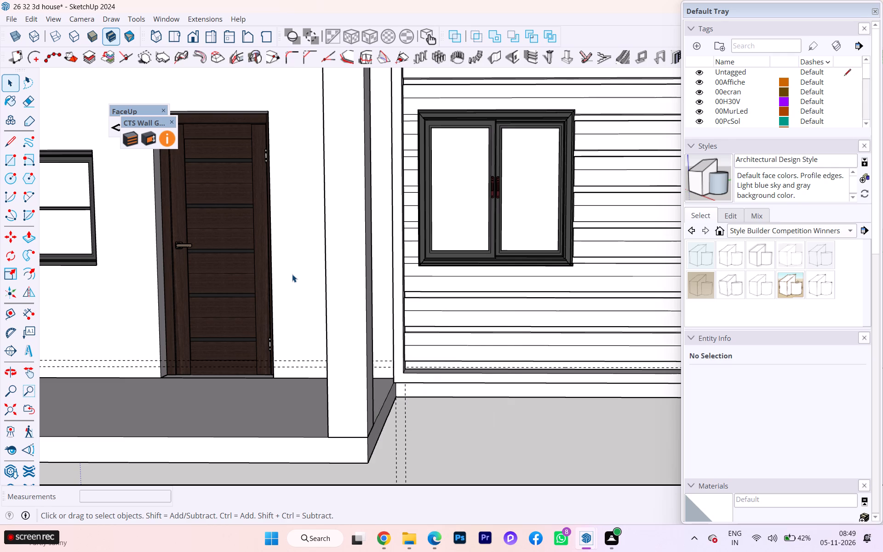
scroll(474, 299, down, 3)
scroll(474, 299, up, 1)
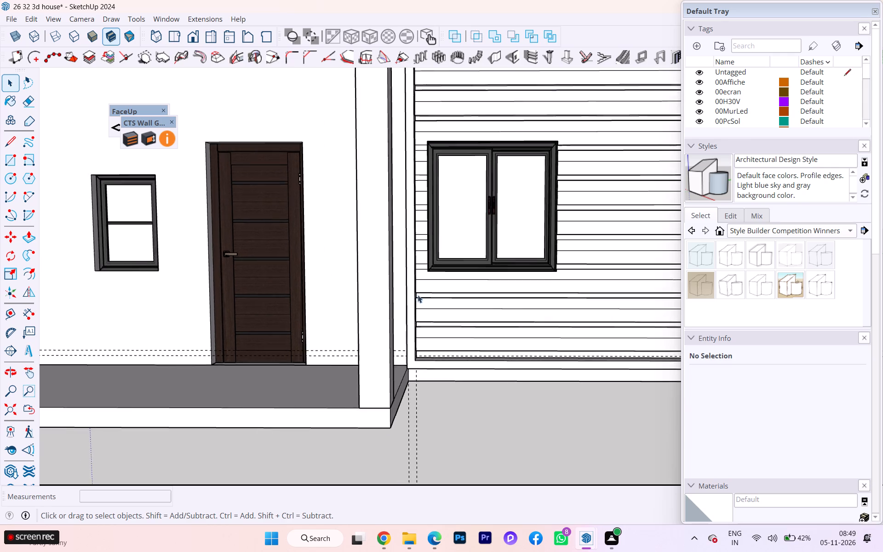
scroll(380, 292, down, 3)
middle_drag(351, 296, 220, 331)
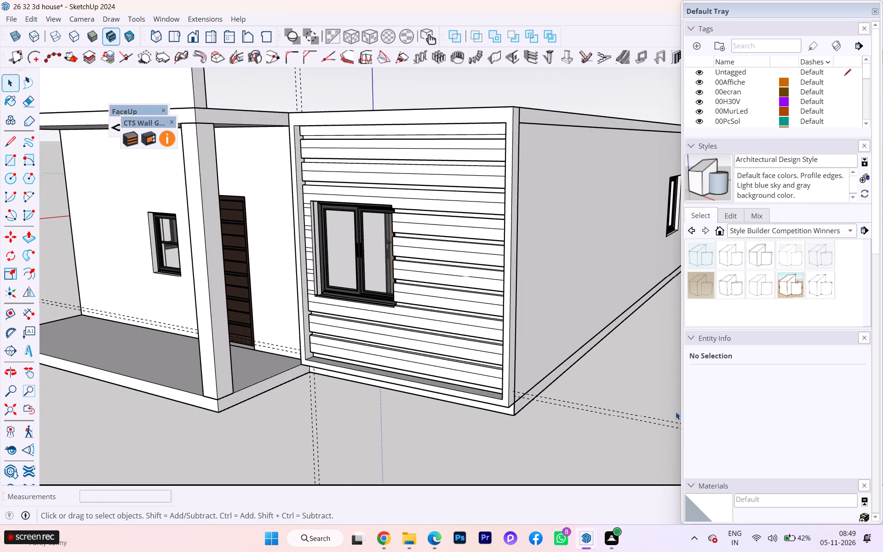
scroll(651, 413, down, 2)
middle_drag(507, 405, 543, 420)
scroll(584, 313, up, 3)
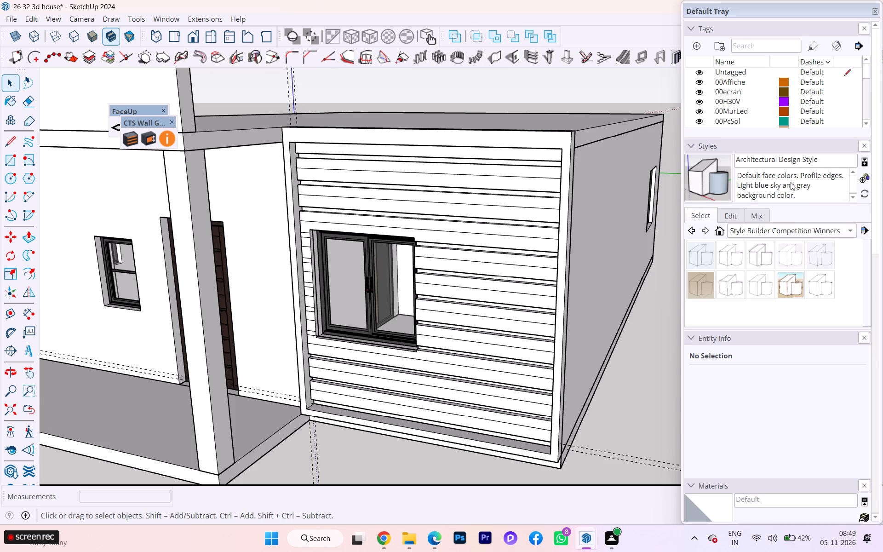
Paint the grooved front wall group with 0003_DeepPink from the Colors-Named collection.
scroll(731, 356, down, 1)
scroll(731, 356, up, 1)
scroll(731, 356, down, 1)
scroll(744, 363, up, 2)
scroll(742, 367, down, 3)
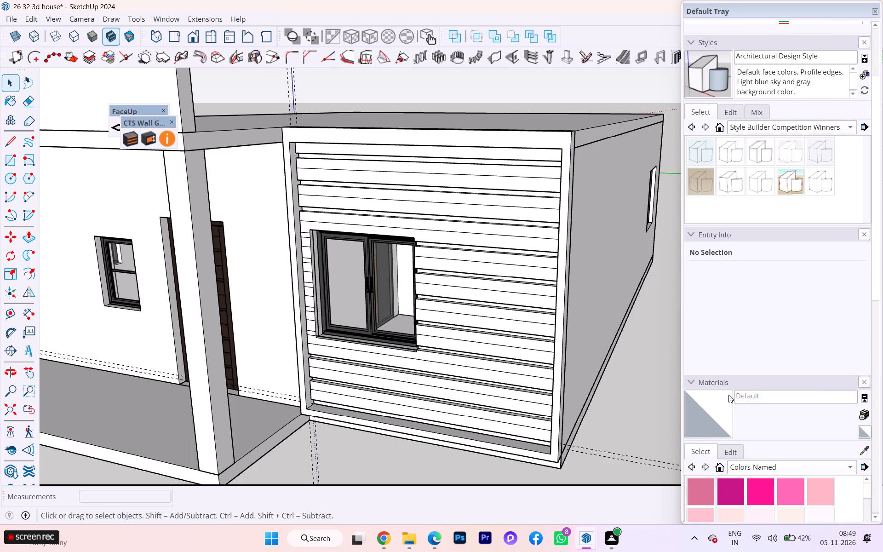
click(687, 235)
scroll(749, 349, down, 2)
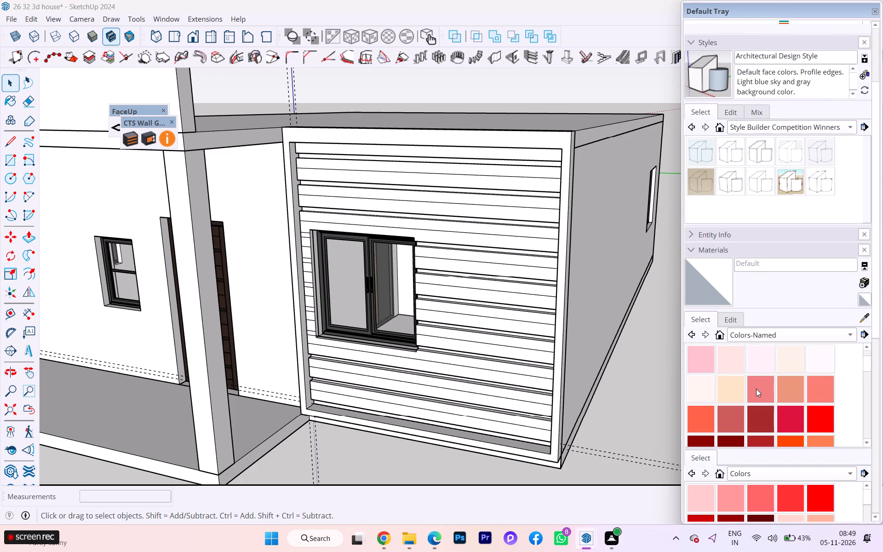
scroll(753, 386, up, 4)
click(761, 360)
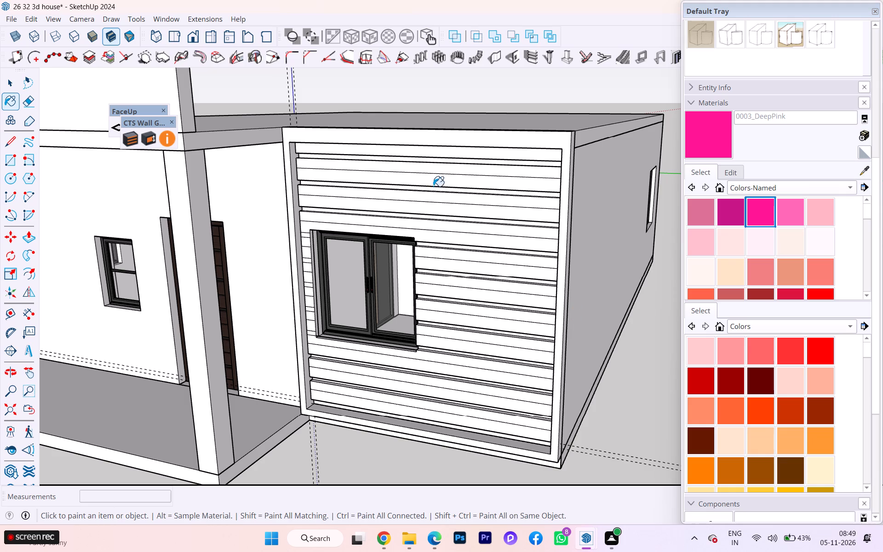
click(451, 170)
Select the border group around the grooved wall and paint it with the light cyan Color H03 from the Colors collection.
middle_drag(521, 241, 393, 270)
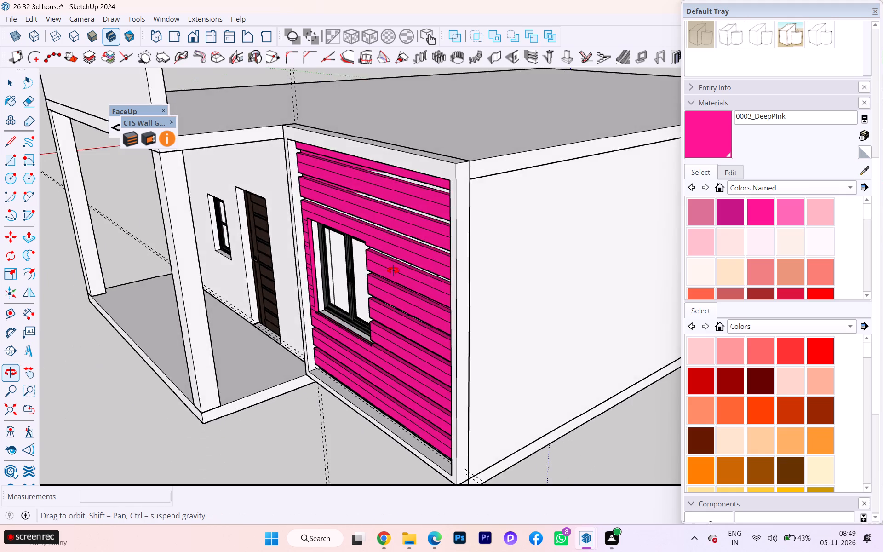
middle_drag(393, 270, 363, 190)
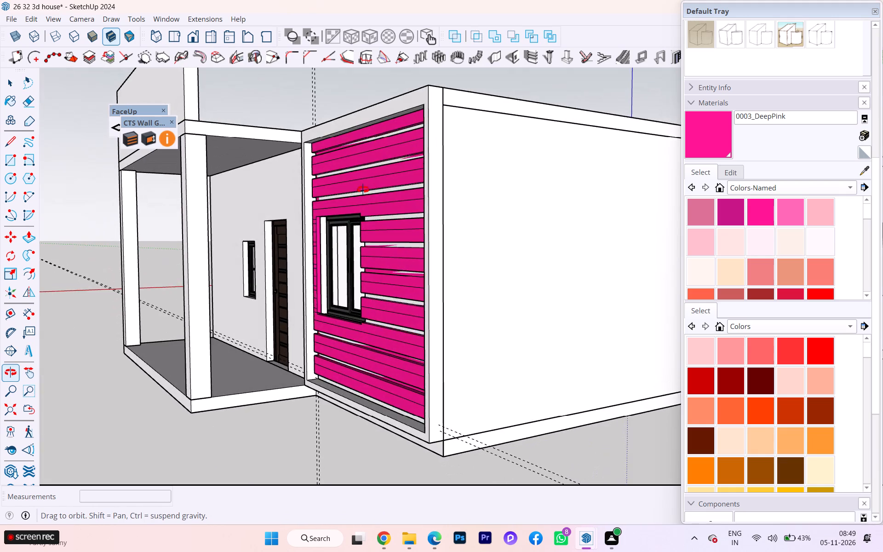
middle_drag(363, 190, 590, 230)
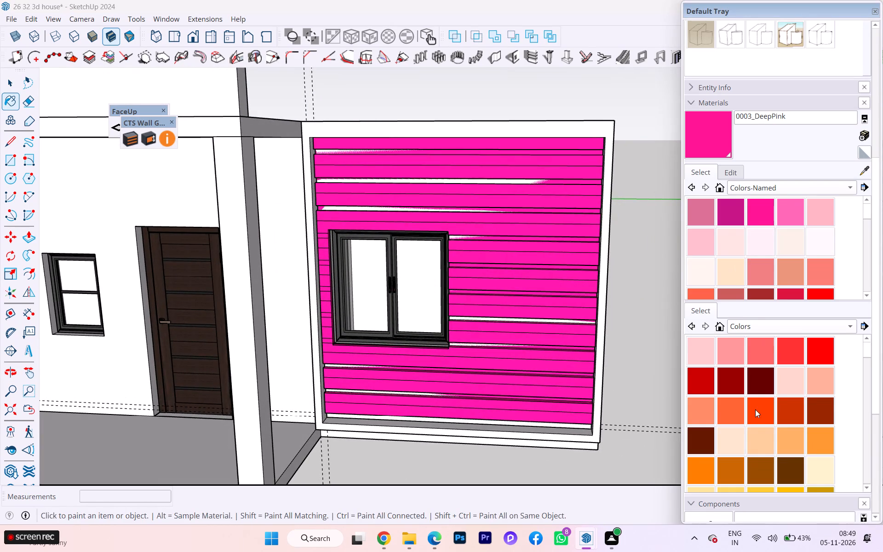
scroll(755, 411, down, 1)
scroll(755, 411, up, 1)
scroll(760, 402, down, 2)
scroll(707, 376, up, 1)
scroll(708, 368, down, 1)
scroll(760, 344, down, 4)
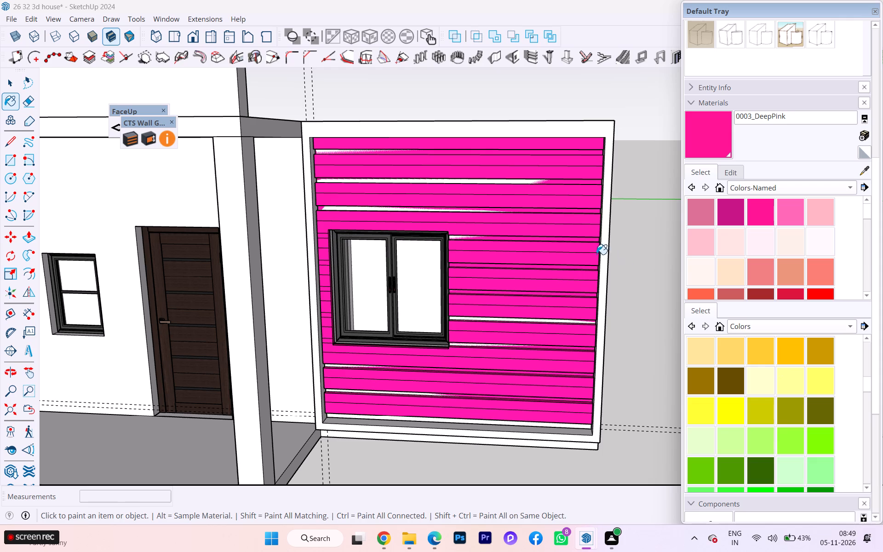
click(15, 87)
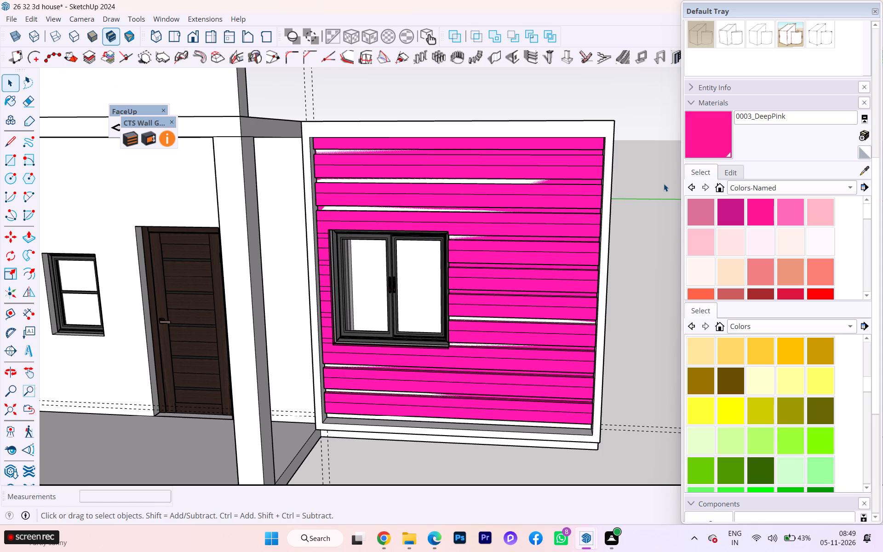
click(602, 199)
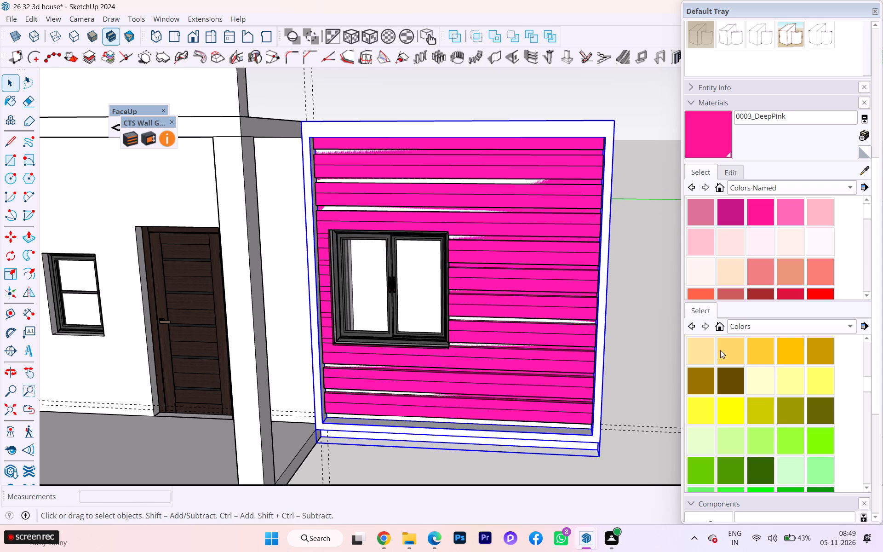
scroll(721, 352, down, 1)
scroll(721, 352, up, 1)
scroll(721, 352, down, 1)
scroll(759, 431, down, 3)
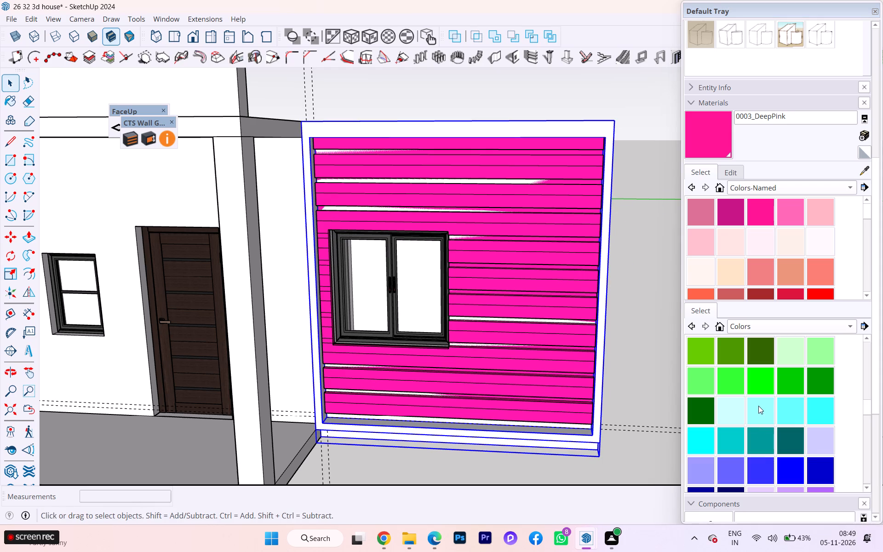
click(786, 412)
click(606, 264)
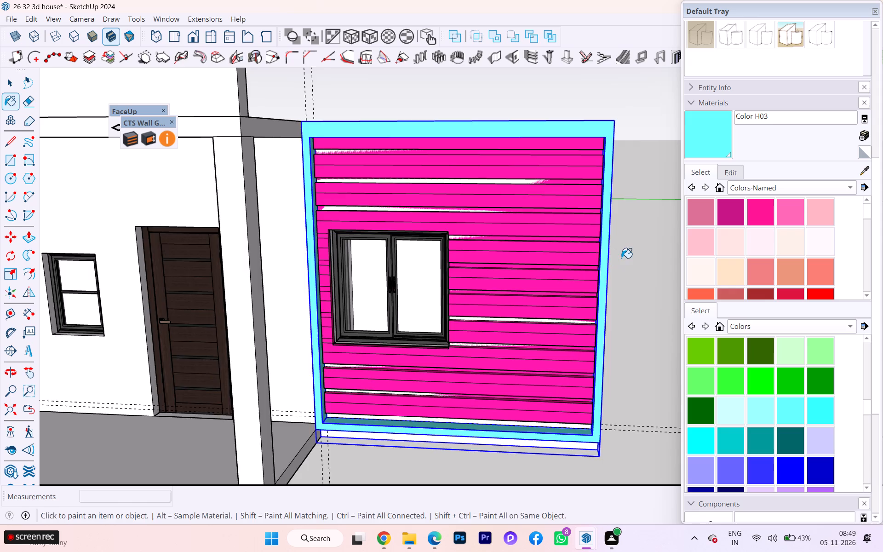
Examine the painted border and the grooved wall's lower boards, especially along the base and at the outer corner.
scroll(622, 258, down, 1)
middle_drag(622, 258, 407, 345)
scroll(403, 341, up, 1)
scroll(402, 340, down, 1)
scroll(402, 340, up, 2)
scroll(400, 339, down, 1)
scroll(400, 338, up, 2)
scroll(427, 324, down, 2)
middle_drag(453, 302, 491, 223)
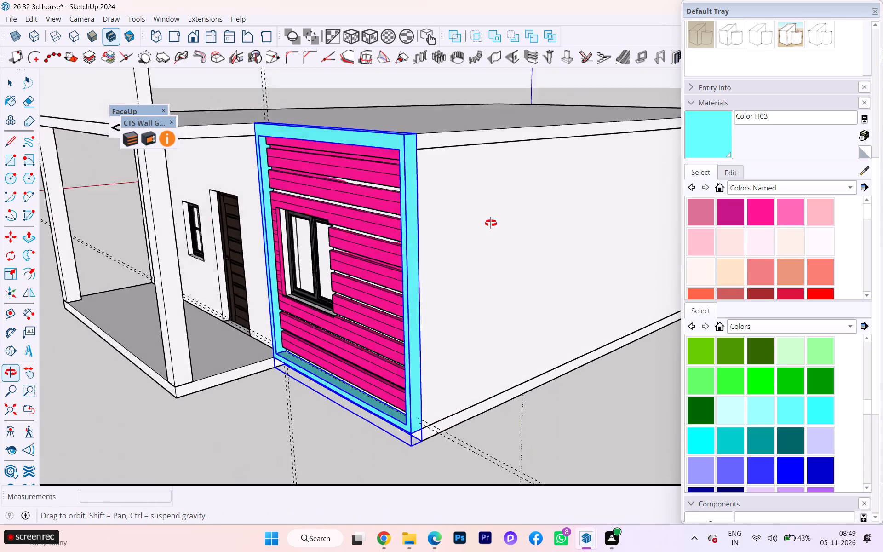
middle_drag(491, 223, 505, 200)
scroll(428, 395, up, 10)
scroll(503, 391, up, 1)
scroll(507, 391, down, 1)
scroll(508, 391, up, 3)
scroll(514, 383, down, 1)
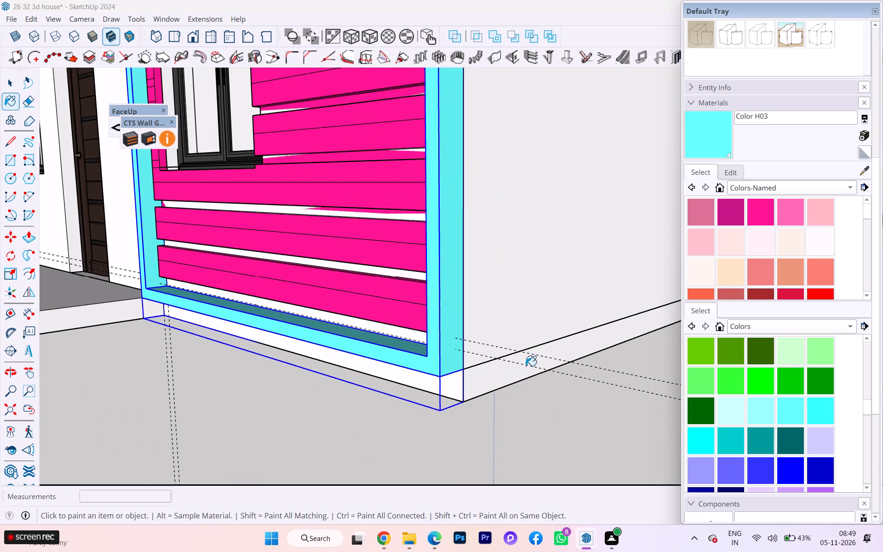
scroll(526, 366, down, 1)
middle_drag(617, 368, 880, 365)
scroll(640, 355, up, 3)
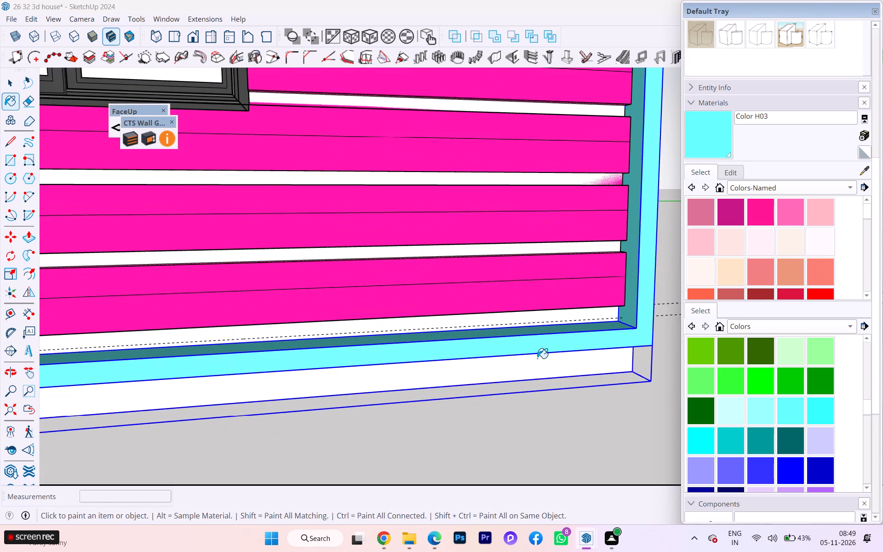
scroll(537, 358, up, 3)
scroll(597, 354, down, 1)
middle_drag(528, 385, 383, 451)
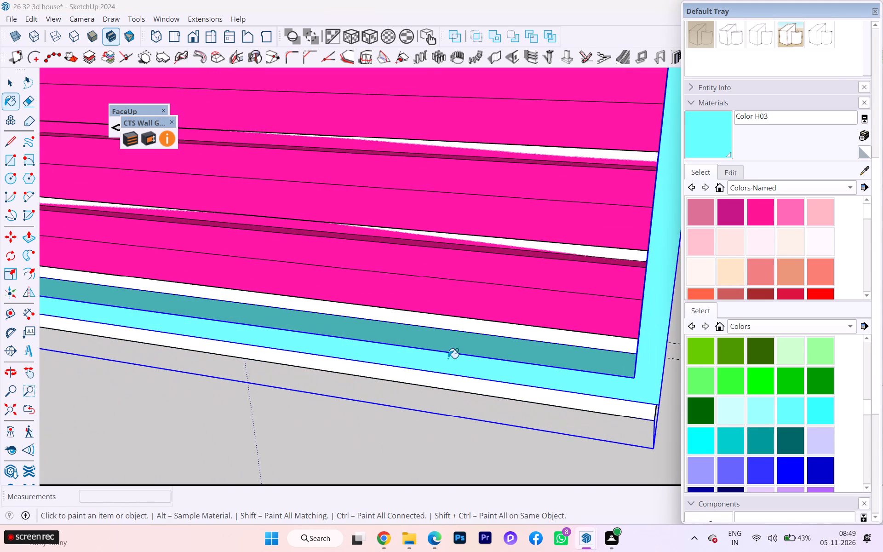
scroll(450, 354, up, 3)
scroll(458, 345, down, 1)
scroll(470, 334, up, 1)
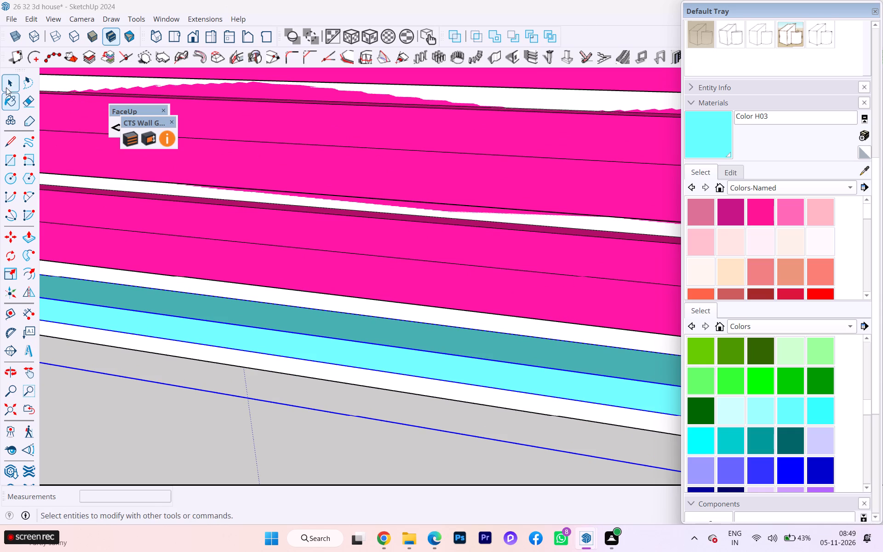
Open the grooved wall group for editing and examine its lowest boards and grooves from the outer end.
click(11, 89)
double_click(469, 271)
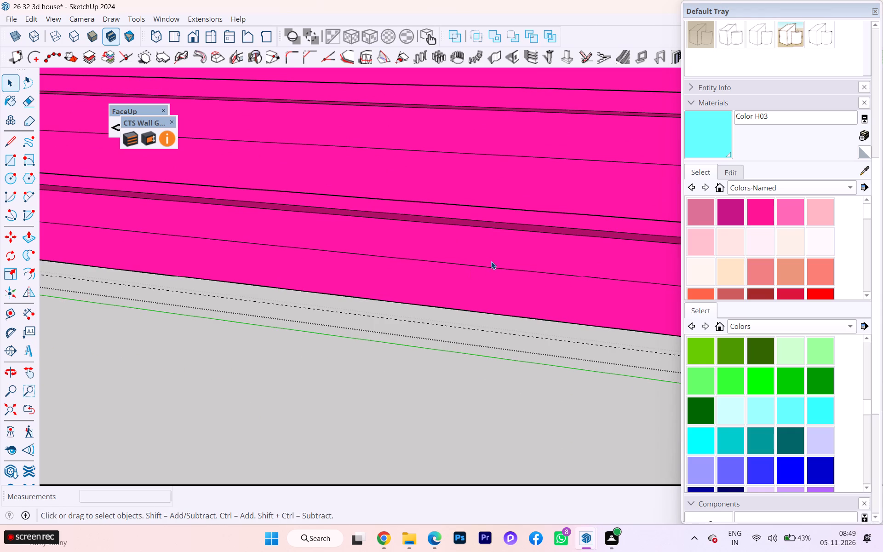
scroll(318, 249, down, 1)
scroll(318, 249, up, 4)
scroll(318, 249, down, 5)
scroll(326, 252, up, 3)
scroll(328, 253, down, 2)
middle_drag(495, 233, 231, 266)
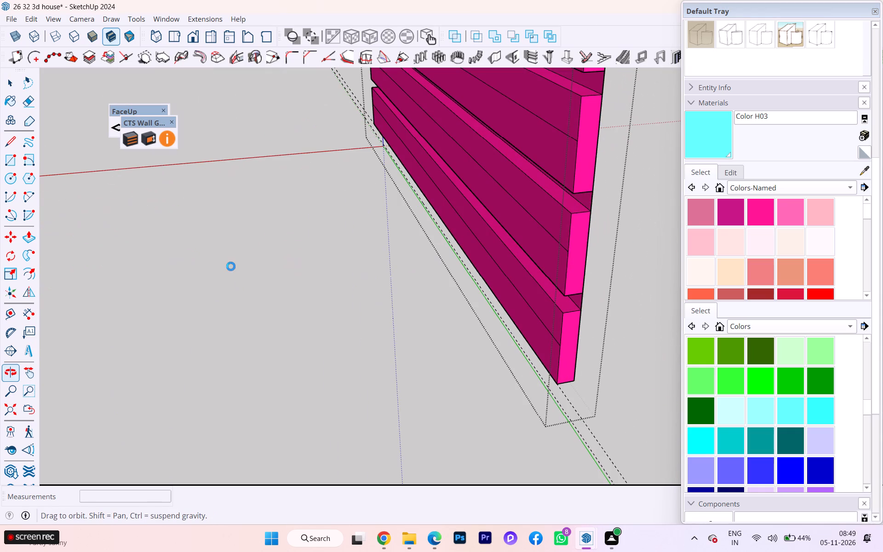
middle_drag(231, 266, 246, 261)
scroll(476, 236, up, 5)
scroll(502, 284, down, 1)
scroll(509, 283, up, 3)
scroll(560, 277, down, 2)
scroll(564, 277, up, 1)
scroll(567, 277, down, 1)
scroll(568, 277, up, 1)
middle_drag(591, 250, 666, 170)
scroll(545, 351, up, 2)
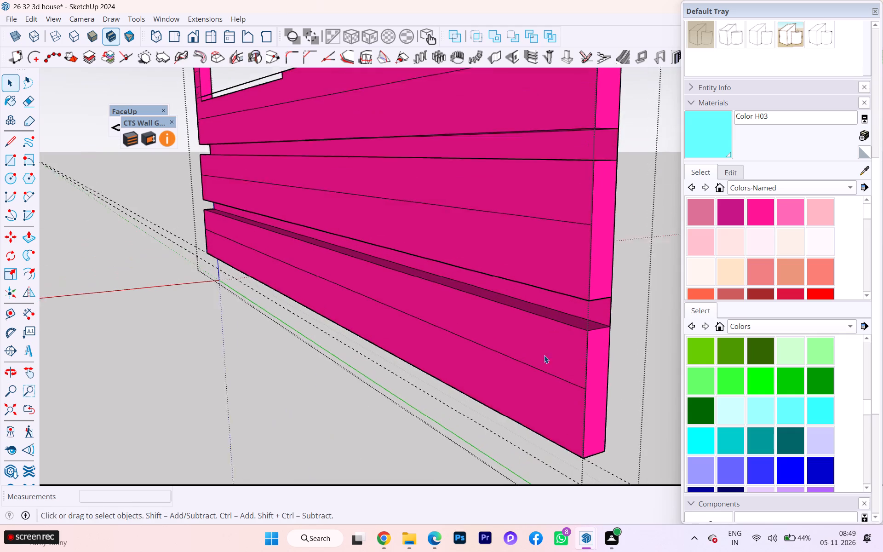
scroll(544, 355, up, 3)
scroll(613, 293, up, 2)
scroll(614, 291, down, 1)
scroll(614, 291, up, 2)
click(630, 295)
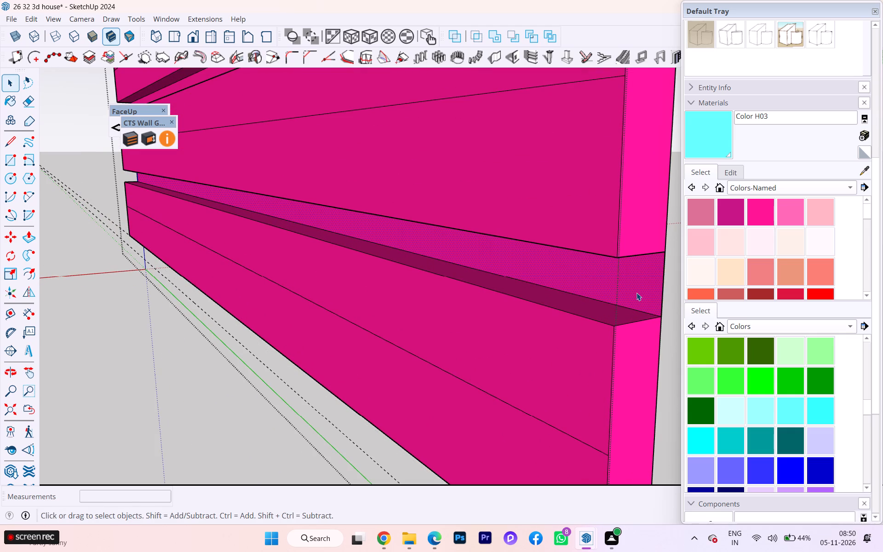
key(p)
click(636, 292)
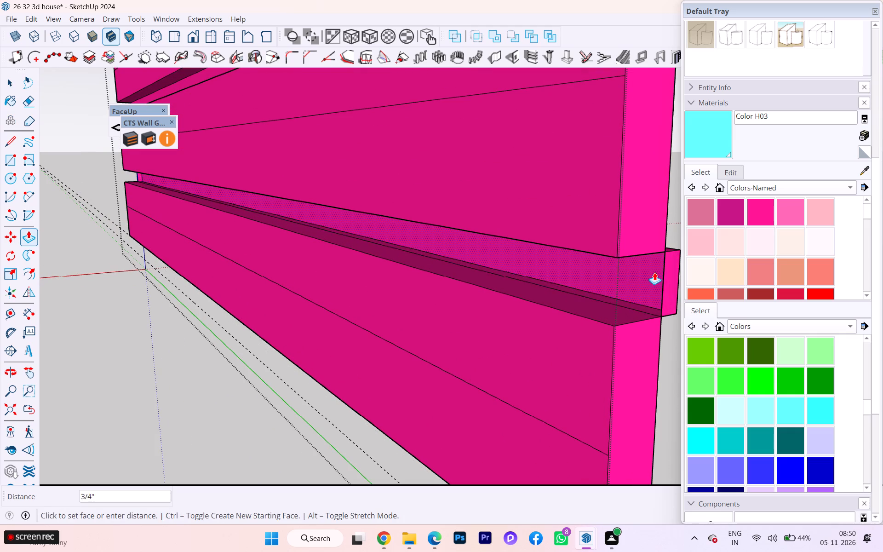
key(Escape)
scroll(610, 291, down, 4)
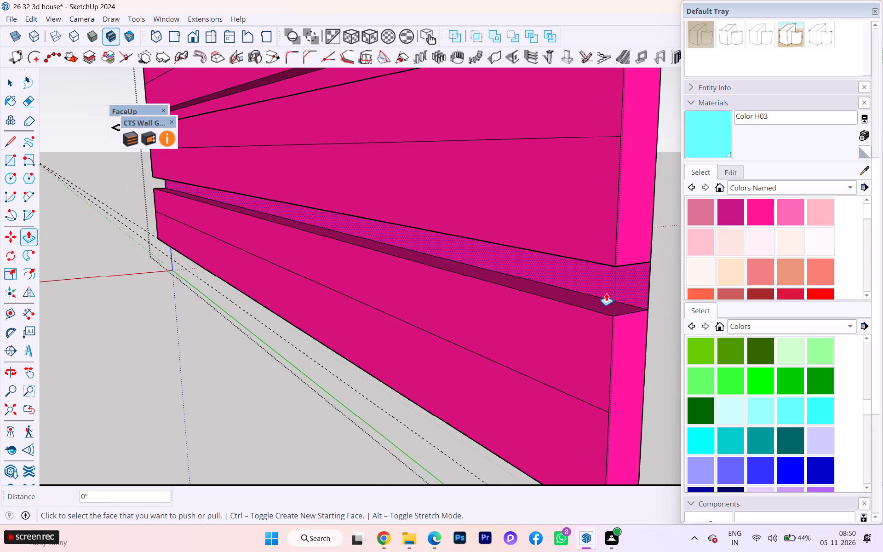
Erase the vertical edges at both ends of the wall's lowest groove, removing the groove's back face.
key(e)
click(650, 285)
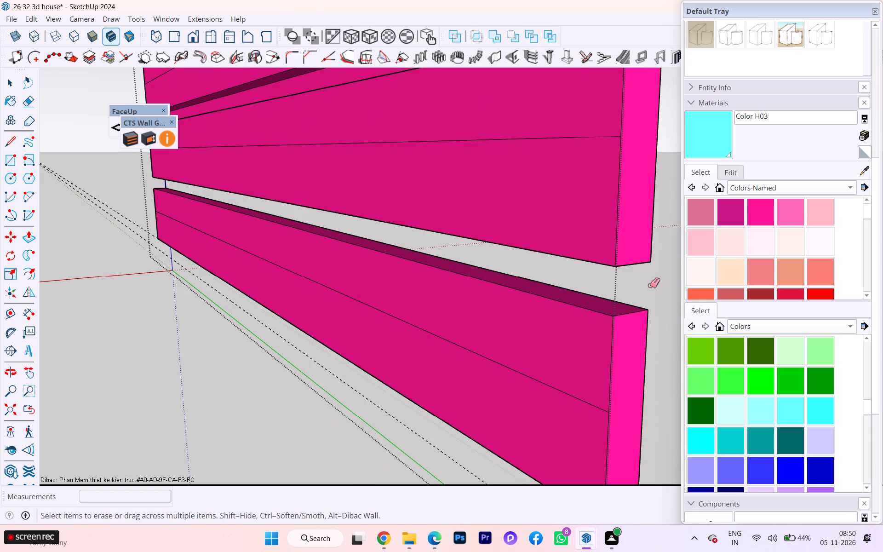
scroll(639, 290, down, 2)
scroll(638, 290, up, 3)
middle_drag(533, 306, 745, 295)
scroll(652, 277, down, 5)
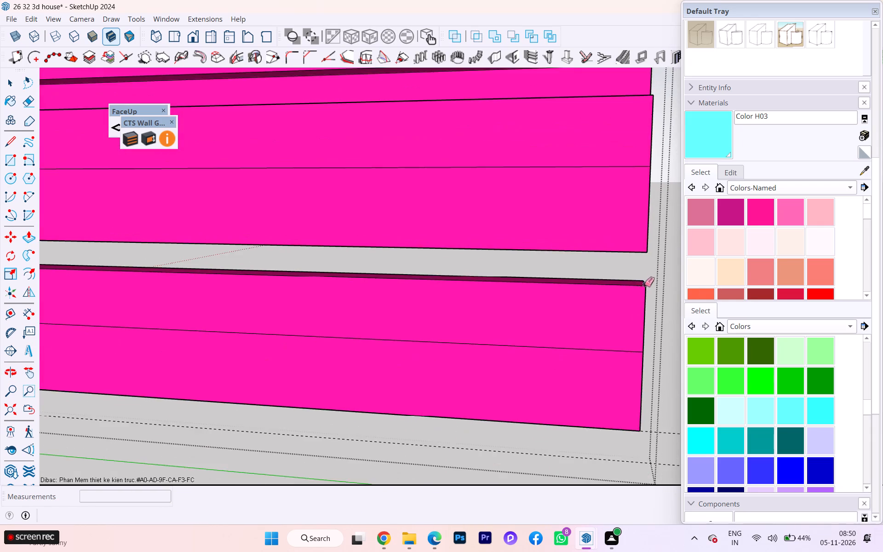
scroll(644, 284, down, 2)
scroll(645, 284, up, 4)
scroll(645, 284, down, 3)
scroll(680, 281, up, 1)
scroll(682, 283, down, 6)
scroll(690, 287, up, 1)
scroll(690, 287, down, 4)
scroll(544, 315, down, 1)
scroll(544, 315, up, 1)
scroll(544, 314, down, 4)
scroll(588, 316, up, 1)
scroll(590, 317, down, 3)
scroll(613, 315, up, 3)
scroll(613, 314, down, 2)
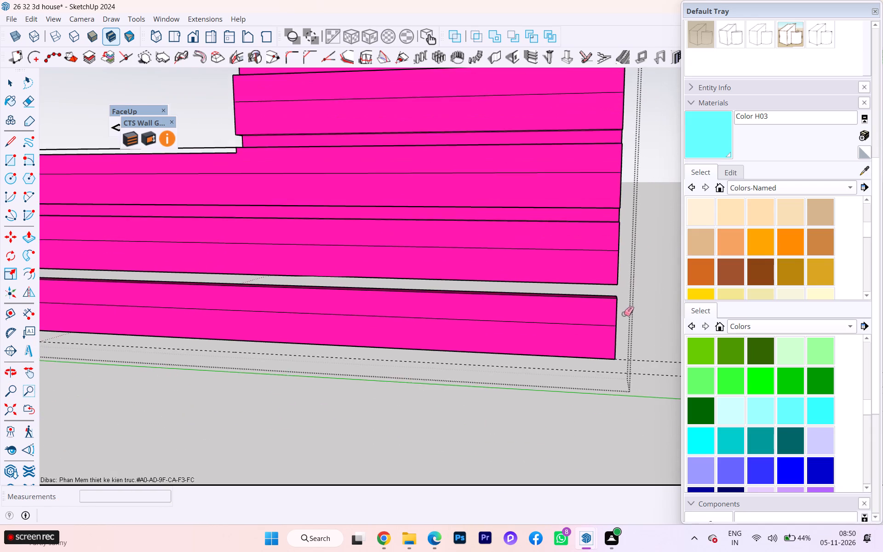
scroll(626, 316, down, 1)
scroll(627, 316, up, 2)
scroll(629, 316, down, 6)
scroll(222, 318, up, 1)
scroll(221, 318, down, 1)
scroll(219, 318, up, 9)
scroll(196, 281, down, 1)
scroll(196, 281, up, 2)
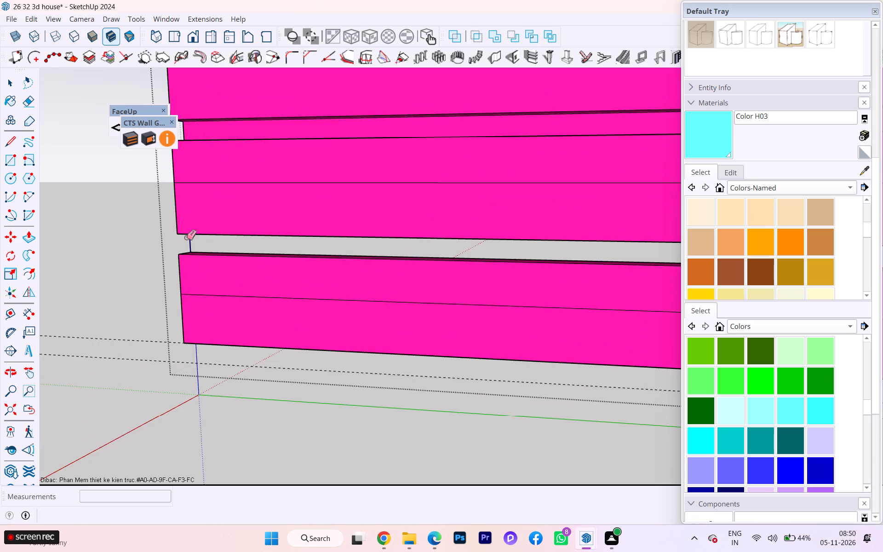
click(189, 244)
Erase the vertical end edge of the second groove from the bottom, removing its back face below the window opening.
scroll(145, 289, down, 7)
scroll(155, 314, up, 1)
scroll(160, 314, down, 2)
scroll(194, 314, up, 1)
scroll(241, 318, down, 2)
scroll(246, 352, up, 3)
scroll(242, 353, down, 2)
scroll(239, 354, up, 1)
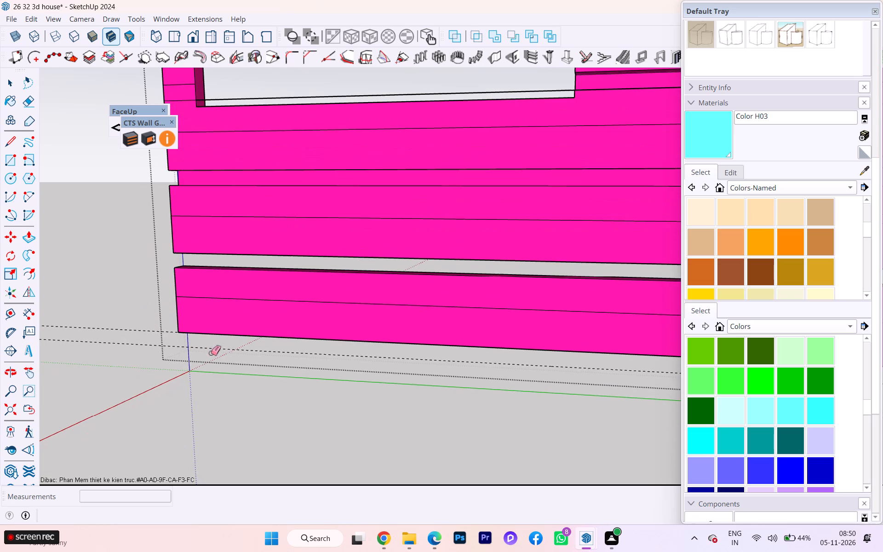
click(178, 178)
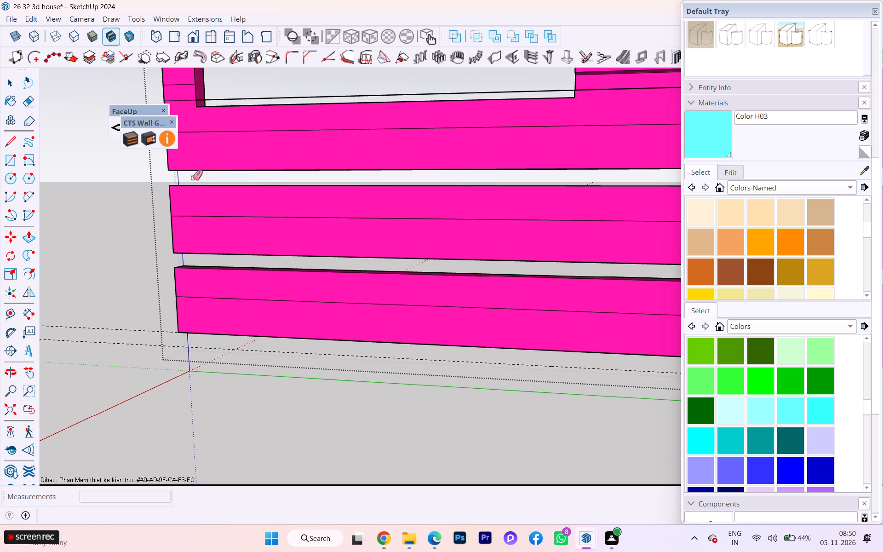
Erase the outer end edges of the third and fourth grooves beside the window opening, removing their back faces.
scroll(153, 190, down, 13)
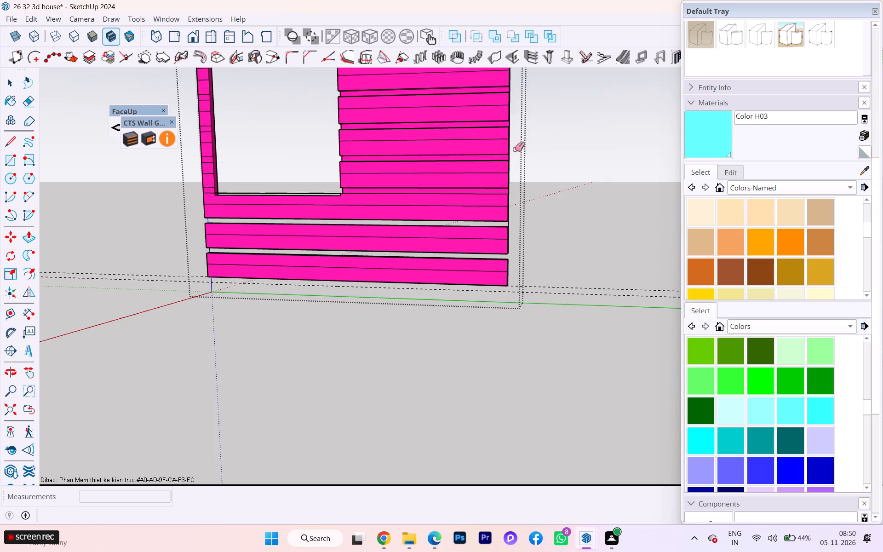
scroll(517, 155, up, 6)
scroll(503, 196, down, 3)
scroll(510, 201, up, 4)
scroll(503, 196, down, 1)
scroll(504, 196, up, 1)
scroll(504, 195, down, 1)
scroll(505, 195, up, 1)
scroll(505, 195, down, 2)
scroll(505, 195, up, 3)
click(501, 192)
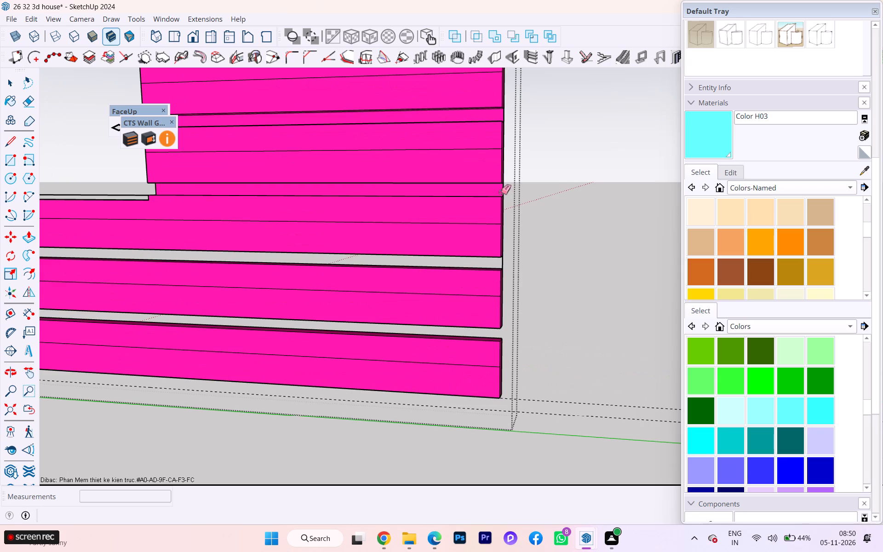
click(502, 190)
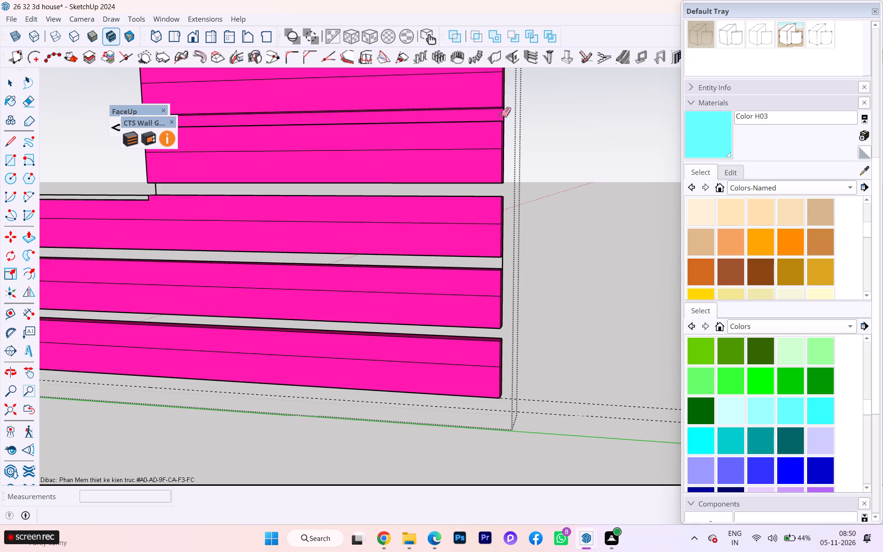
click(501, 115)
click(505, 112)
Erase the leftover vertical edge at the outer end of the second groove from the bottom.
scroll(510, 289, down, 2)
scroll(510, 290, up, 4)
scroll(510, 292, down, 3)
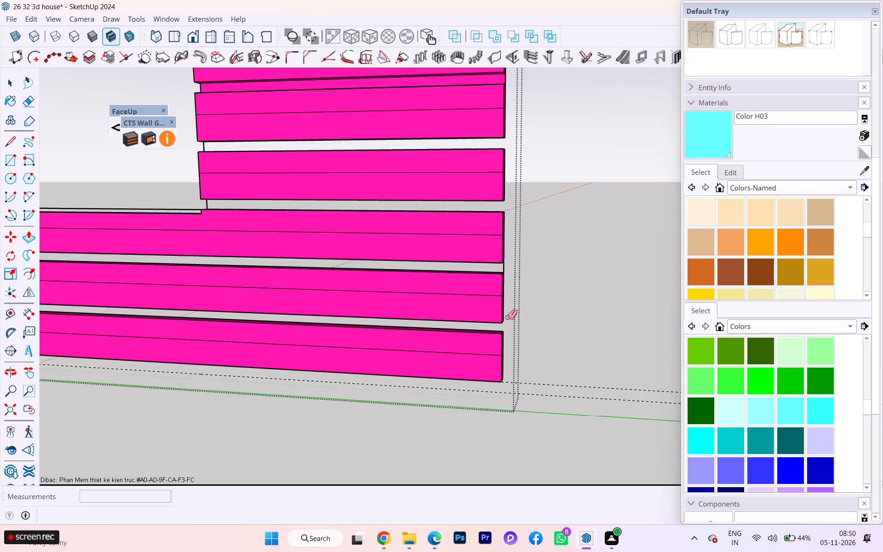
scroll(516, 257, down, 1)
scroll(516, 257, up, 2)
scroll(512, 263, down, 1)
scroll(511, 264, up, 1)
click(503, 270)
Erase the outer end edges of the fifth and sixth grooves beside the window opening, removing their back faces.
scroll(526, 389, down, 1)
scroll(526, 390, up, 3)
scroll(525, 393, down, 1)
scroll(524, 395, up, 1)
scroll(524, 395, down, 1)
scroll(518, 402, up, 2)
scroll(517, 402, down, 5)
scroll(526, 458, up, 1)
scroll(526, 458, down, 2)
scroll(525, 463, up, 3)
scroll(525, 463, down, 2)
scroll(525, 463, up, 4)
scroll(525, 463, down, 1)
scroll(499, 182, up, 3)
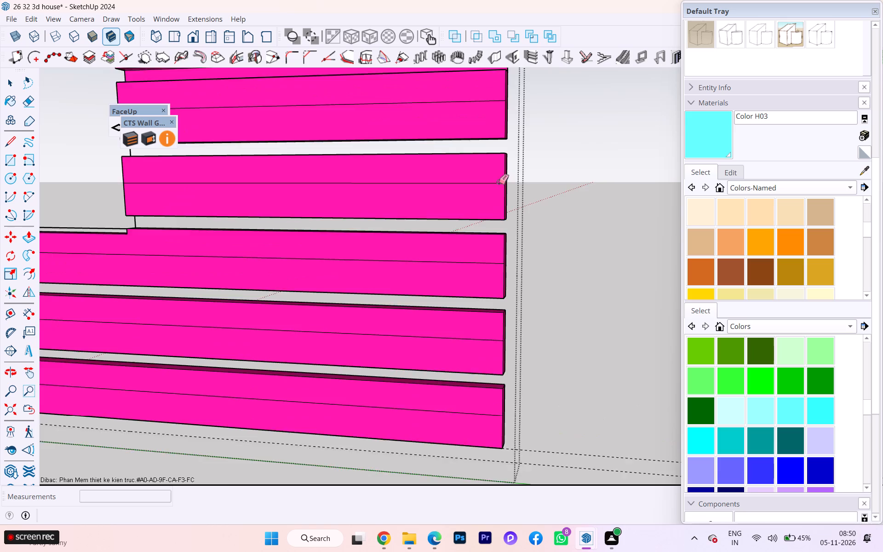
scroll(497, 234, down, 1)
scroll(493, 252, up, 1)
scroll(491, 259, down, 1)
scroll(480, 308, up, 1)
scroll(477, 340, down, 2)
scroll(476, 341, up, 2)
scroll(474, 342, down, 9)
scroll(515, 141, up, 1)
scroll(513, 131, down, 1)
scroll(510, 123, up, 4)
scroll(490, 103, down, 1)
scroll(490, 103, up, 3)
scroll(490, 106, down, 2)
scroll(490, 107, up, 1)
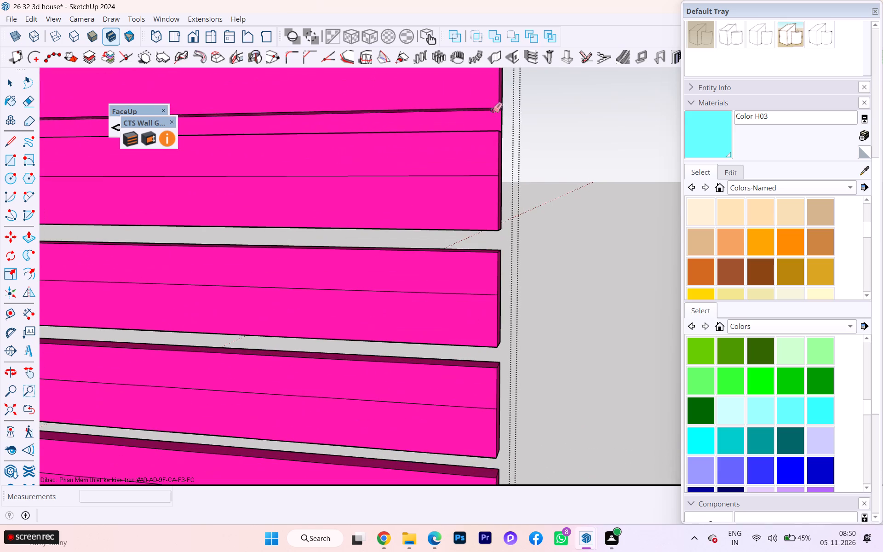
click(501, 125)
scroll(508, 233, down, 1)
scroll(508, 236, up, 1)
scroll(507, 237, down, 4)
scroll(501, 298, down, 5)
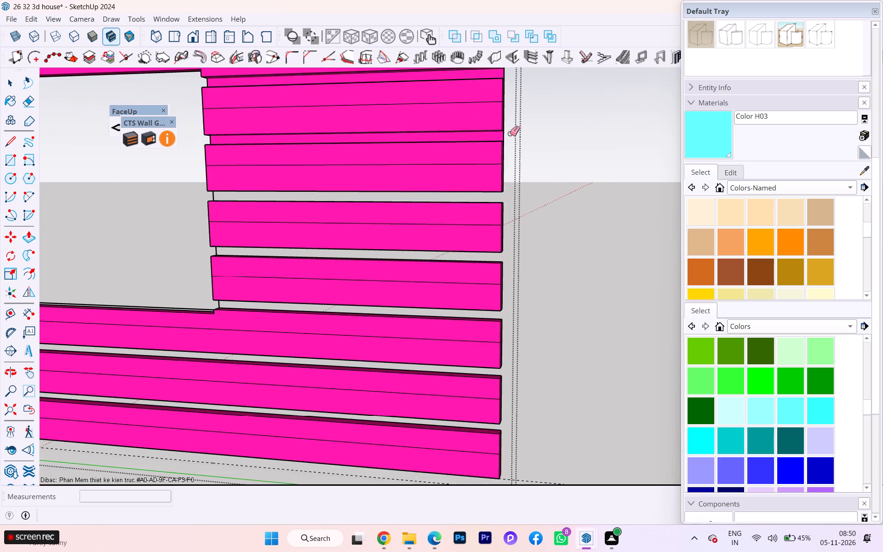
scroll(504, 128, up, 3)
click(503, 137)
Erase the outer end edges of the groove at the window opening's head and the one above it, removing their back faces.
scroll(511, 183, down, 10)
scroll(512, 189, up, 1)
scroll(512, 195, down, 2)
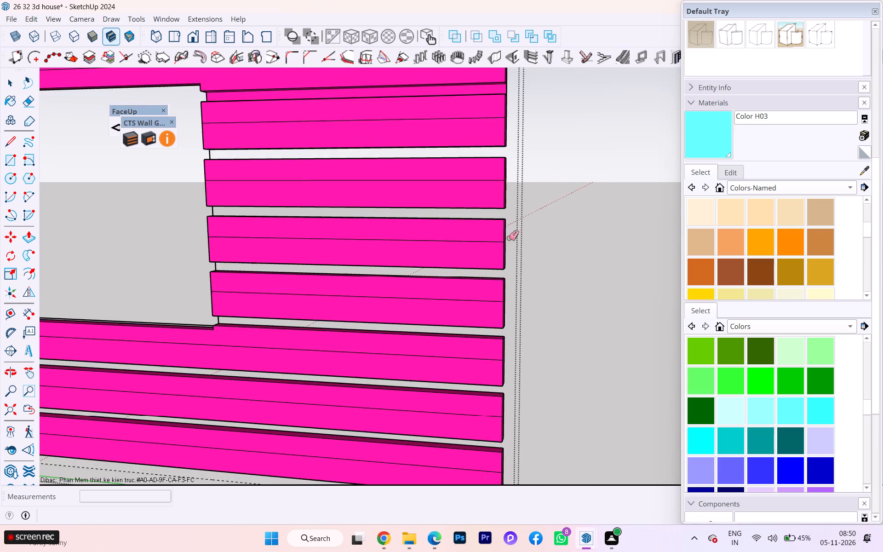
scroll(509, 238, down, 5)
scroll(507, 261, up, 1)
scroll(507, 262, down, 2)
scroll(516, 125, up, 3)
click(503, 116)
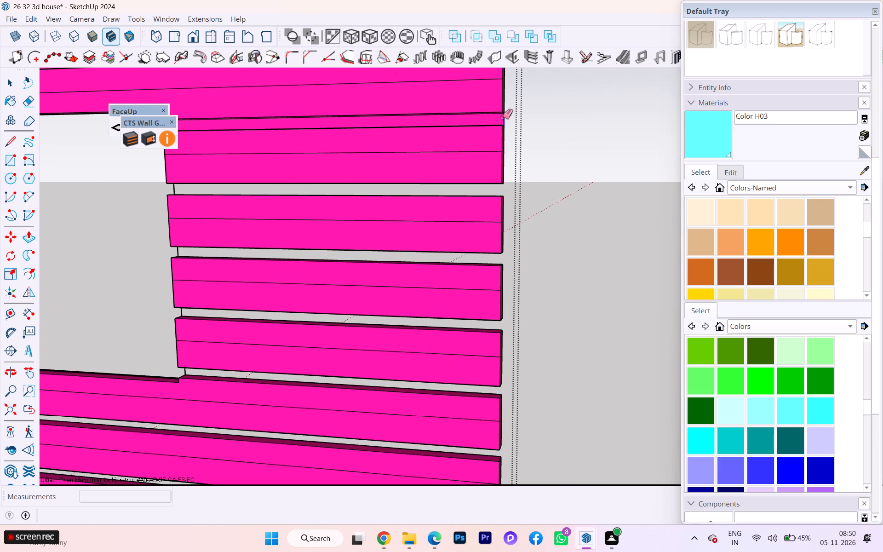
scroll(505, 156, down, 16)
scroll(519, 85, up, 1)
scroll(519, 85, down, 1)
scroll(519, 85, up, 4)
scroll(490, 151, up, 8)
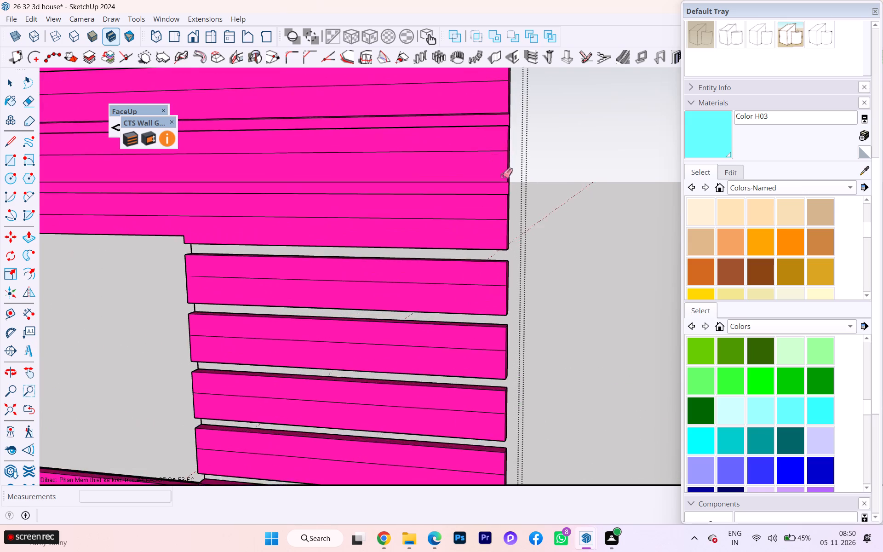
scroll(503, 175, up, 5)
scroll(521, 182, down, 1)
scroll(521, 182, up, 1)
click(499, 190)
Erase the outer end edges of the two topmost grooves above the window opening, removing their back faces.
scroll(519, 185, down, 1)
middle_drag(510, 229, 496, 303)
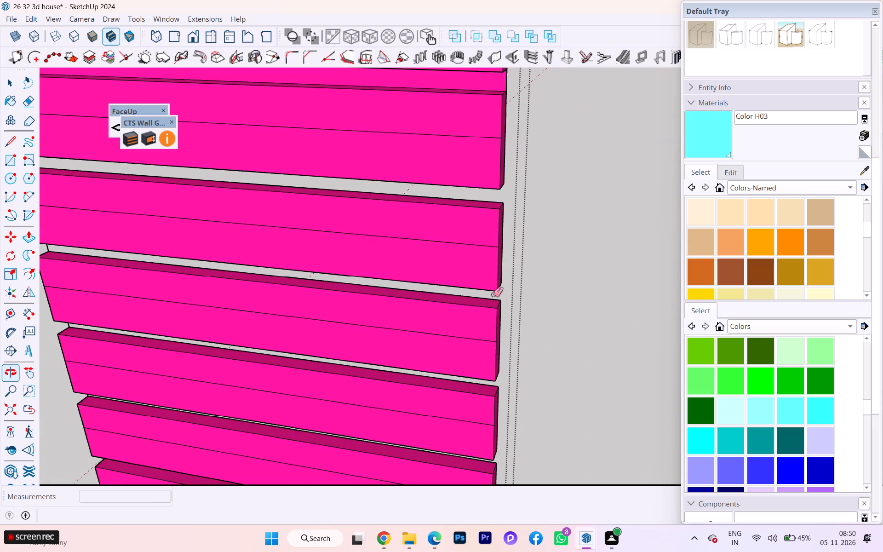
scroll(489, 284, down, 1)
scroll(479, 298, up, 2)
scroll(470, 304, down, 1)
scroll(504, 150, down, 2)
scroll(504, 149, up, 1)
scroll(503, 149, down, 1)
scroll(503, 149, up, 2)
scroll(503, 148, down, 3)
scroll(487, 164, up, 3)
scroll(486, 164, down, 2)
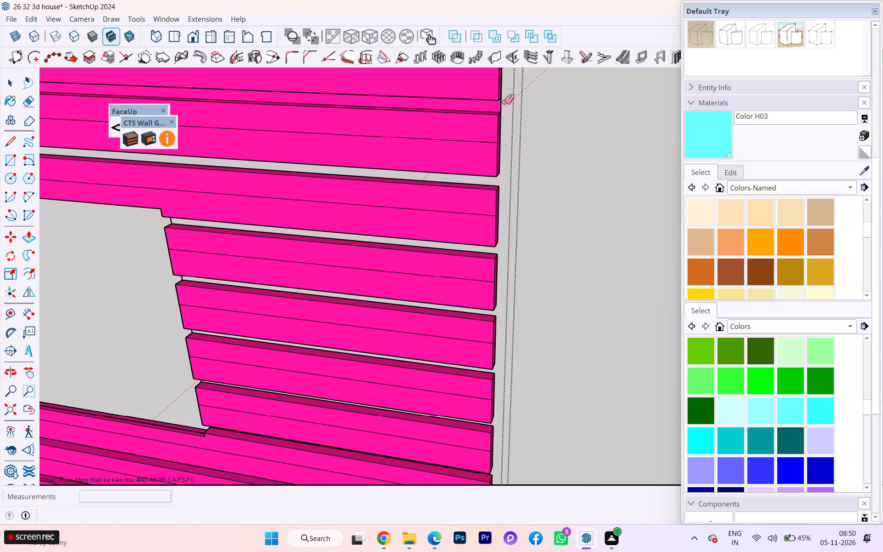
click(501, 103)
scroll(503, 107, down, 2)
scroll(510, 116, up, 7)
scroll(494, 181, down, 4)
scroll(484, 191, up, 1)
scroll(477, 200, down, 1)
scroll(463, 261, down, 2)
scroll(463, 265, up, 3)
scroll(463, 265, down, 1)
scroll(463, 265, up, 2)
scroll(463, 265, down, 1)
scroll(463, 265, up, 1)
scroll(463, 265, down, 1)
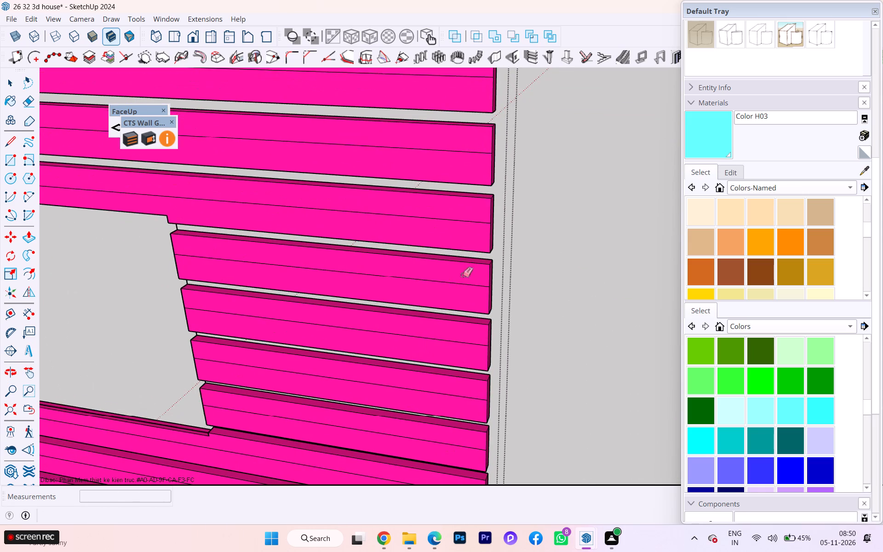
scroll(484, 135, down, 1)
scroll(484, 135, up, 2)
scroll(485, 146, down, 1)
scroll(485, 152, up, 2)
scroll(494, 210, down, 5)
scroll(492, 222, up, 2)
scroll(492, 223, down, 6)
scroll(483, 249, up, 3)
scroll(483, 249, down, 1)
scroll(498, 125, up, 4)
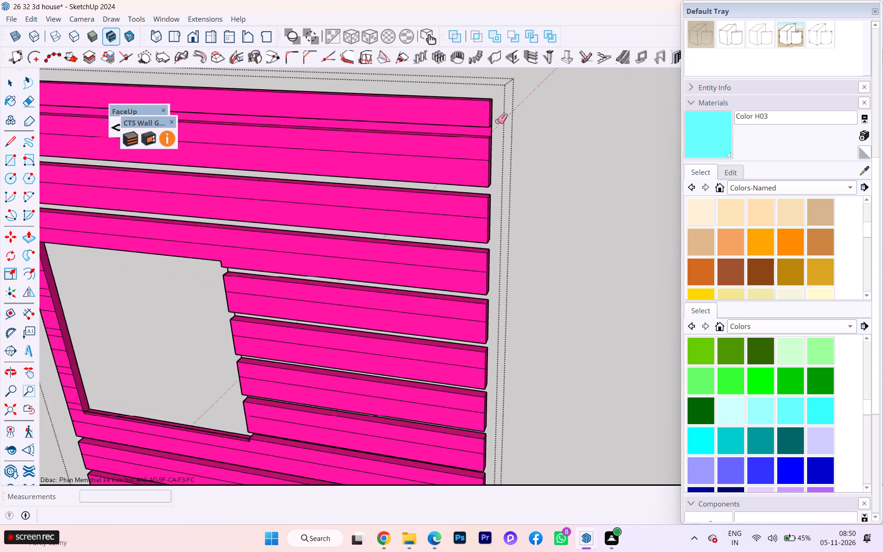
scroll(497, 121, up, 6)
click(494, 137)
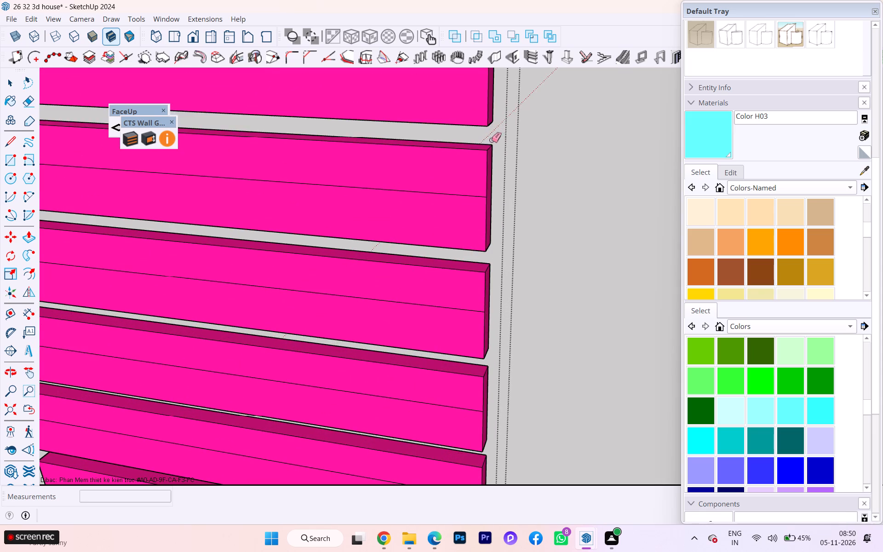
Erase the leftover vertical edges at the narrow-pier end of the two topmost grooves above the window opening.
scroll(519, 126, down, 3)
scroll(557, 121, up, 1)
scroll(560, 119, down, 1)
scroll(583, 105, up, 1)
scroll(583, 105, down, 4)
scroll(614, 79, down, 11)
scroll(544, 158, up, 2)
scroll(542, 159, down, 1)
scroll(540, 159, up, 2)
middle_drag(502, 167, 528, 158)
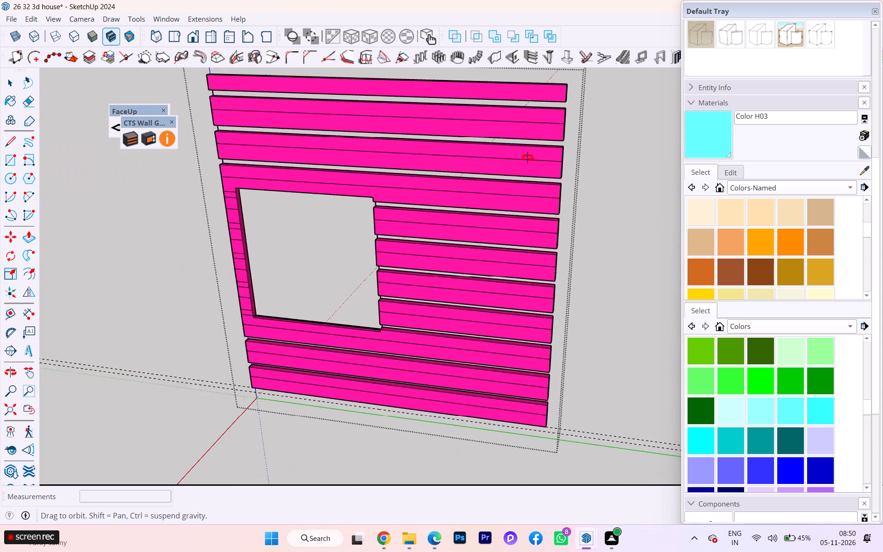
middle_drag(528, 158, 727, 145)
scroll(437, 236, up, 3)
scroll(414, 183, down, 6)
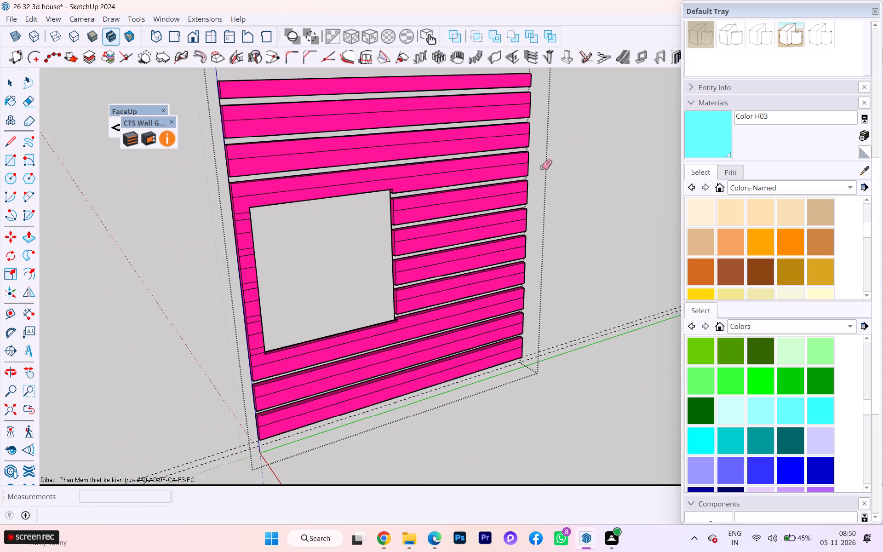
scroll(242, 155, up, 4)
scroll(228, 137, down, 1)
scroll(228, 138, up, 2)
scroll(229, 139, down, 1)
scroll(229, 139, up, 2)
scroll(229, 139, down, 1)
scroll(229, 139, up, 2)
scroll(229, 139, down, 3)
scroll(229, 139, up, 9)
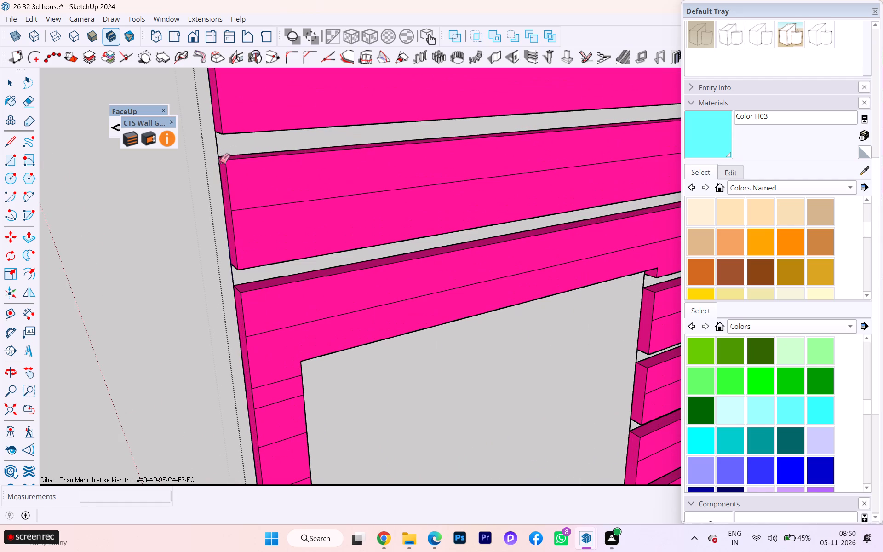
click(216, 149)
scroll(233, 155, down, 12)
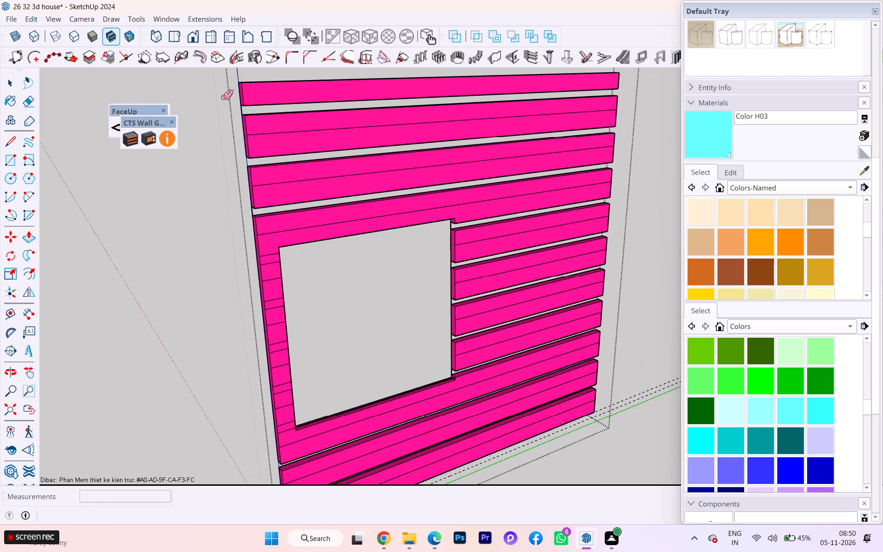
scroll(223, 103, down, 1)
scroll(227, 110, up, 14)
scroll(245, 107, down, 3)
click(235, 113)
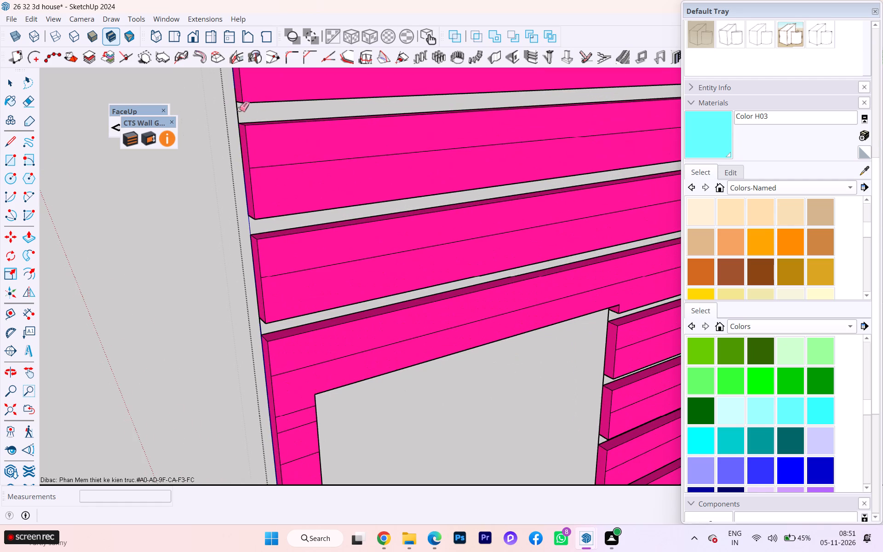
click(239, 109)
Erase the leftover vertical edge at the narrow-pier end of the groove closest above the window opening.
scroll(240, 101, down, 2)
scroll(240, 101, up, 1)
scroll(240, 101, down, 2)
scroll(240, 101, up, 4)
scroll(365, 118, down, 2)
scroll(365, 118, up, 2)
scroll(365, 118, down, 3)
scroll(366, 118, up, 1)
scroll(366, 118, down, 1)
scroll(307, 289, up, 6)
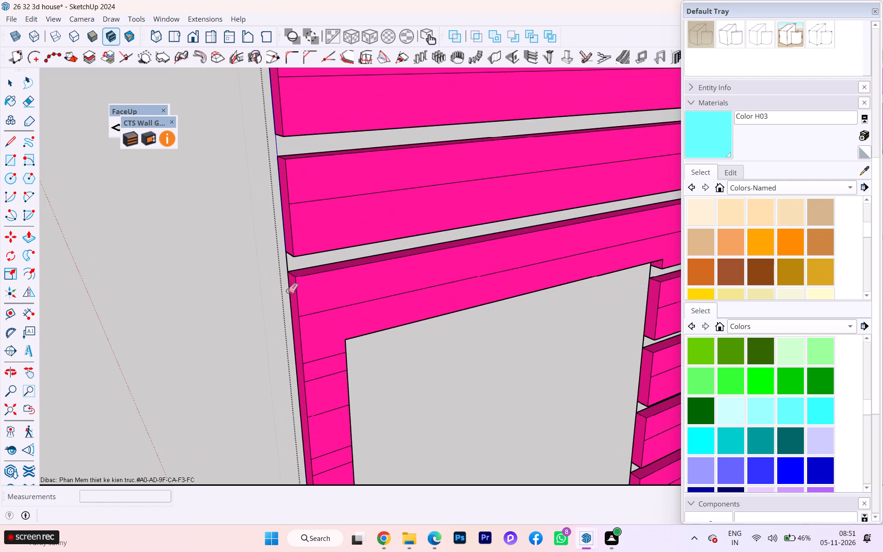
click(287, 264)
Push the upper two groove strips on the narrow pier beside the window opening in by 2".
scroll(318, 238, down, 4)
scroll(324, 190, up, 1)
scroll(324, 190, down, 1)
scroll(324, 190, up, 1)
scroll(298, 356, up, 1)
scroll(298, 356, down, 1)
scroll(298, 356, up, 5)
scroll(310, 346, down, 1)
scroll(310, 345, up, 7)
scroll(246, 282, down, 3)
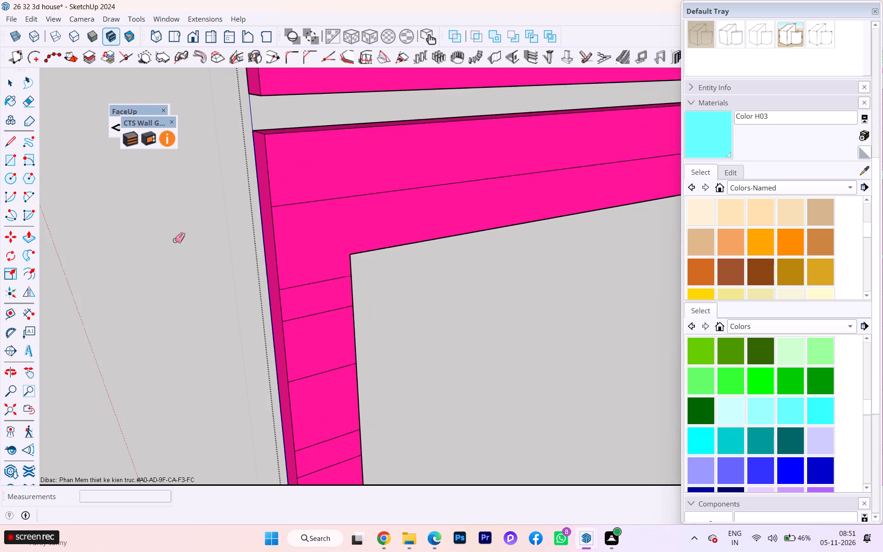
scroll(175, 240, down, 2)
scroll(174, 240, up, 2)
scroll(174, 240, down, 5)
scroll(173, 239, up, 2)
scroll(173, 239, down, 5)
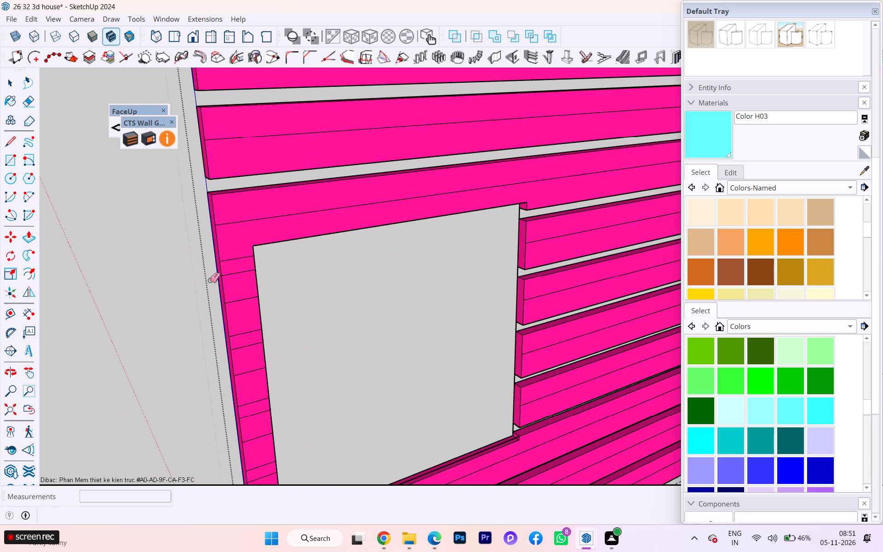
scroll(229, 282, up, 3)
key(p)
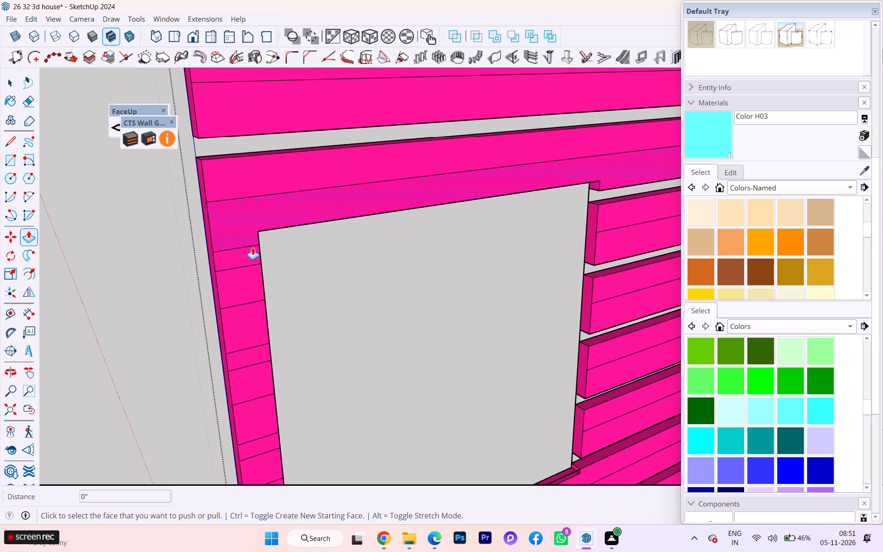
click(218, 260)
double_click(206, 258)
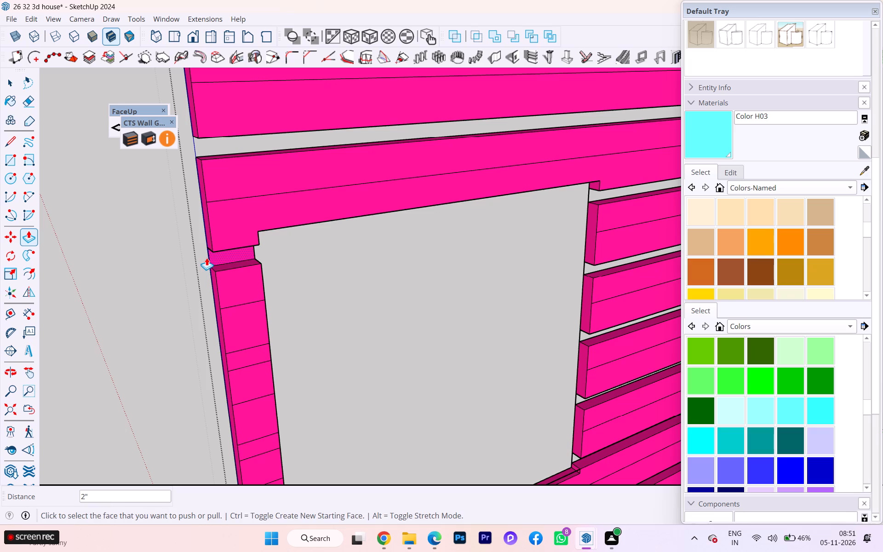
scroll(192, 274, down, 1)
double_click(229, 350)
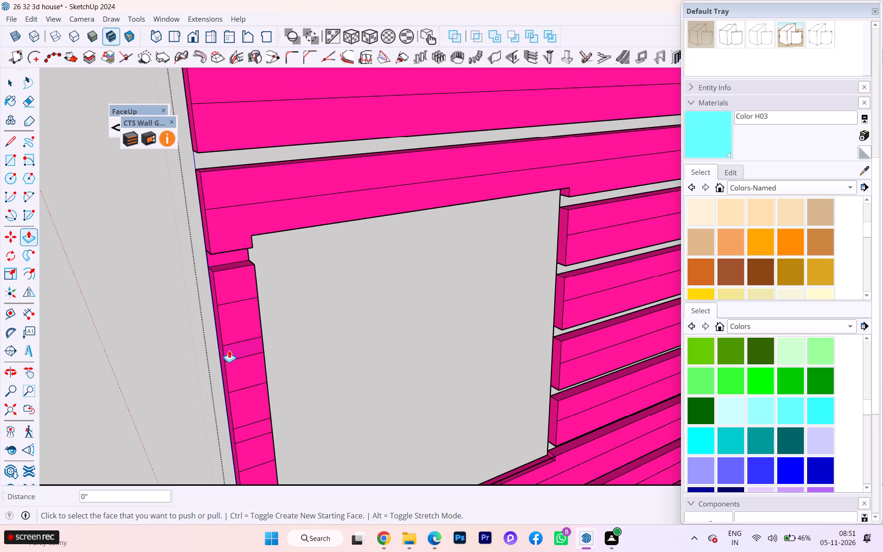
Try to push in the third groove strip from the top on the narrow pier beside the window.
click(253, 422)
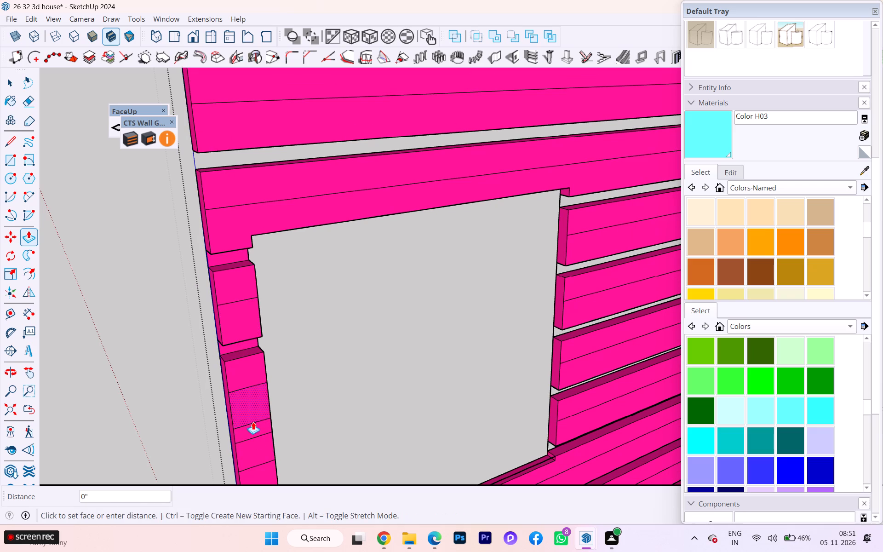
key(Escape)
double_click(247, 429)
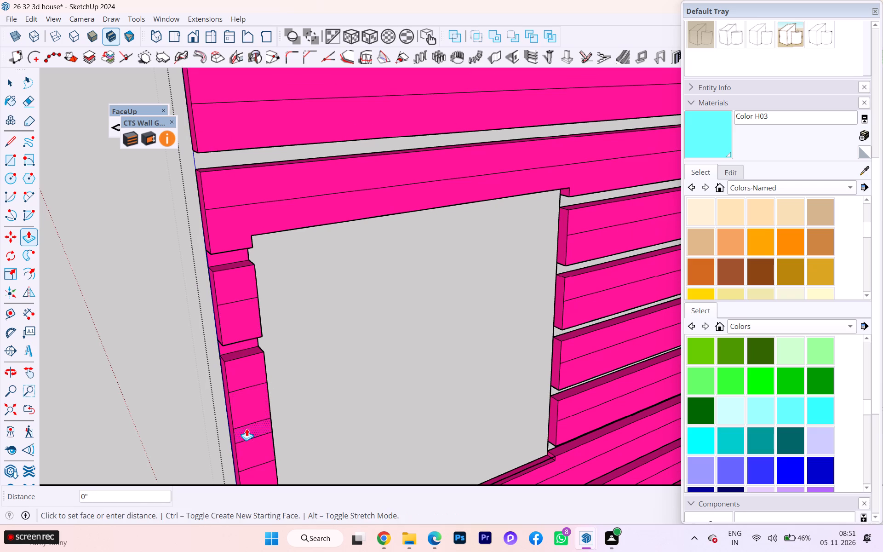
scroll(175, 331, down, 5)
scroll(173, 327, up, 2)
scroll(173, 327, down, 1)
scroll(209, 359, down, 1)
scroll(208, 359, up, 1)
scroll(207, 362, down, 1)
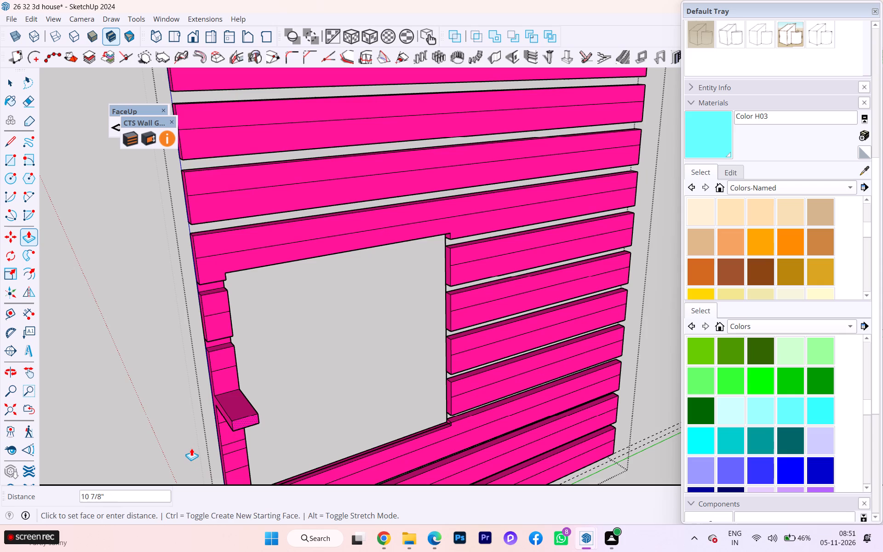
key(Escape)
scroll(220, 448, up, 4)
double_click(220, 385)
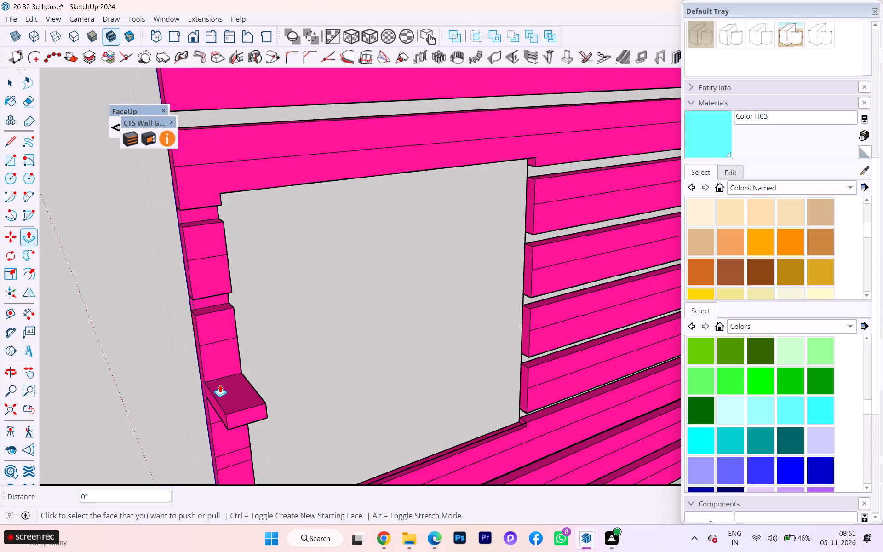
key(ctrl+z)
Push the lower three groove strips on the narrow pier, down to the window sill, in by 2".
scroll(206, 393, up, 4)
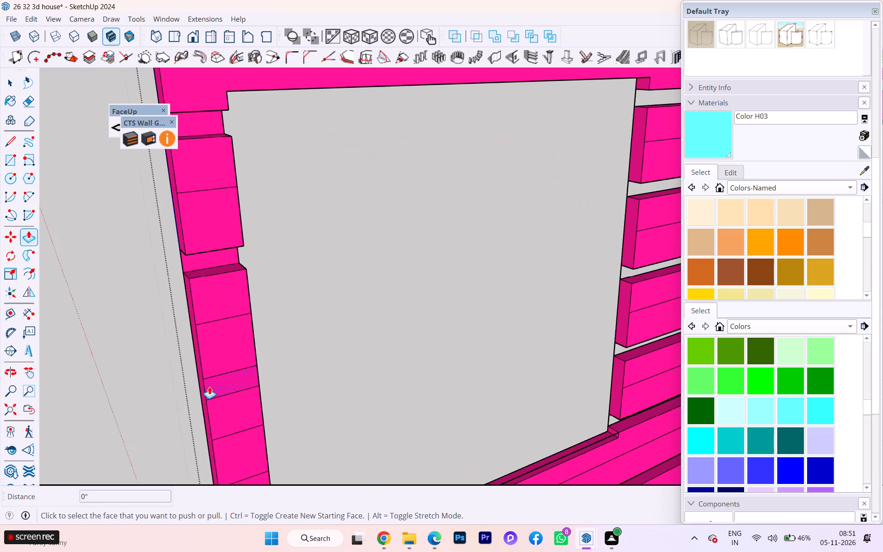
click(211, 385)
click(188, 379)
scroll(110, 266, down, 1)
scroll(110, 266, up, 1)
scroll(109, 266, down, 4)
scroll(109, 266, up, 1)
scroll(109, 266, down, 1)
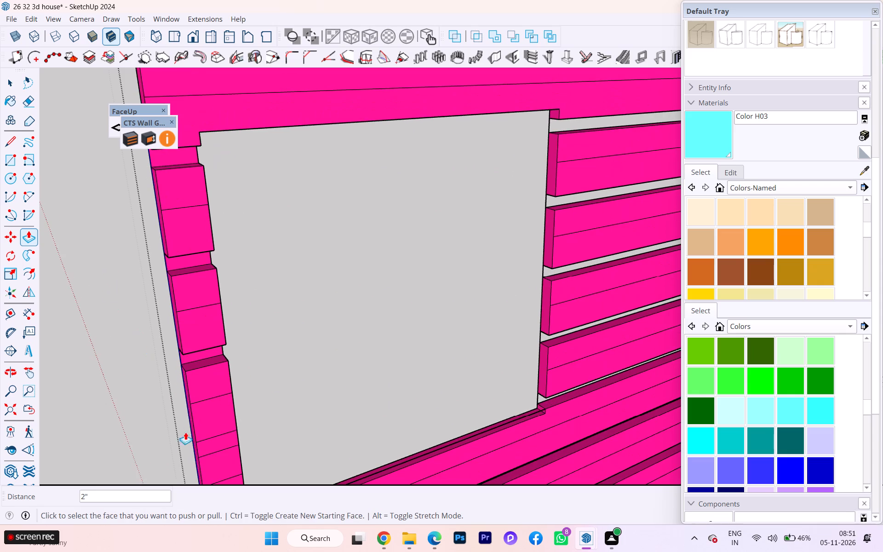
click(206, 446)
click(175, 435)
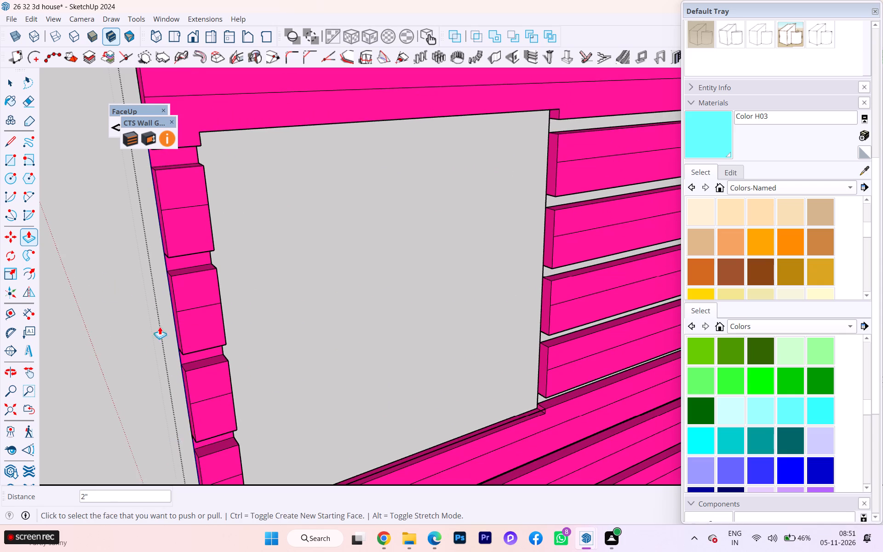
scroll(140, 288, down, 6)
scroll(185, 447, up, 1)
scroll(185, 447, down, 1)
scroll(185, 447, up, 3)
click(187, 429)
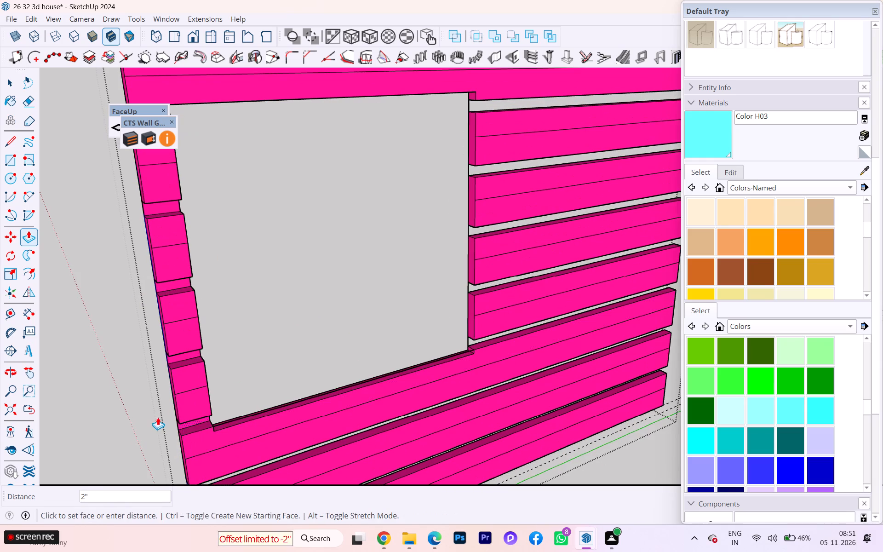
click(158, 417)
Erase the outer and window-side edges of the narrow pier's lowest groove, removing its back face.
scroll(159, 372, down, 3)
scroll(165, 369, up, 2)
scroll(165, 369, down, 3)
middle_drag(167, 368, 238, 363)
key(e)
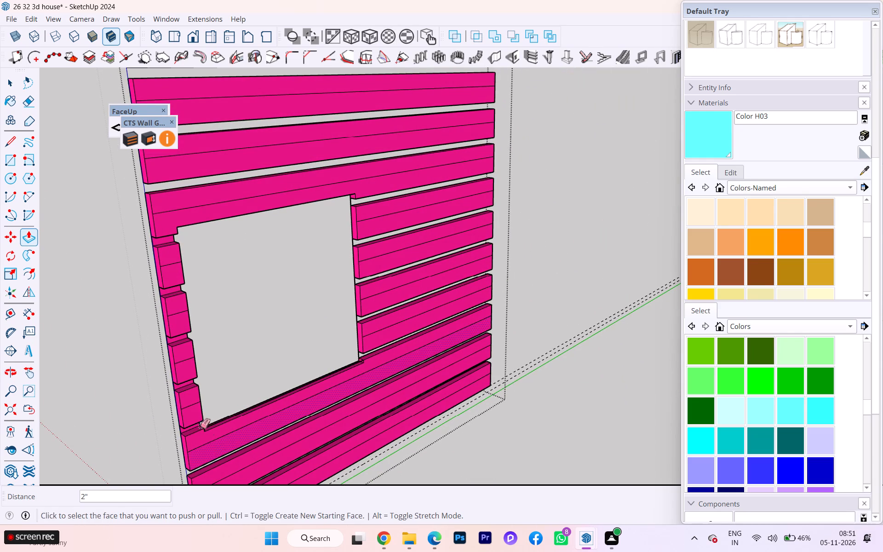
scroll(198, 427, up, 2)
scroll(195, 431, down, 2)
scroll(195, 431, up, 7)
scroll(182, 432, down, 1)
scroll(182, 432, up, 6)
click(166, 431)
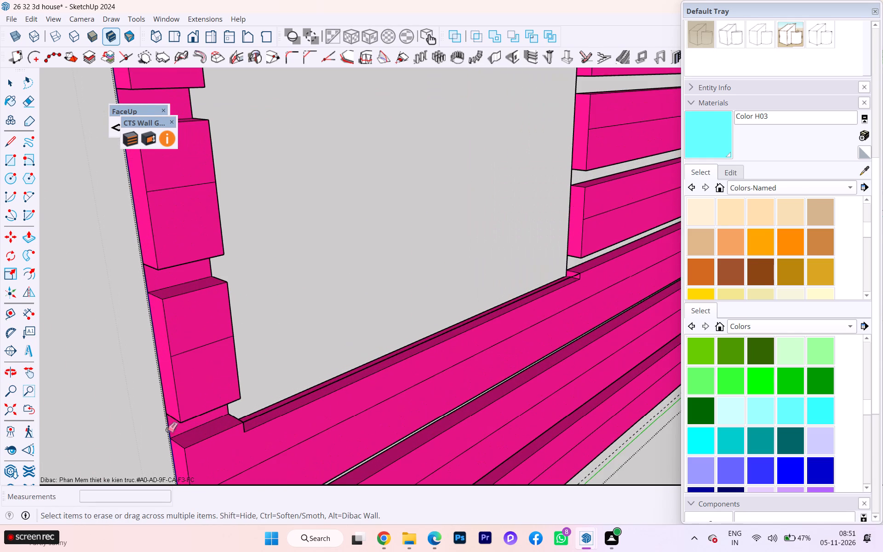
click(172, 430)
click(169, 433)
scroll(188, 427, down, 1)
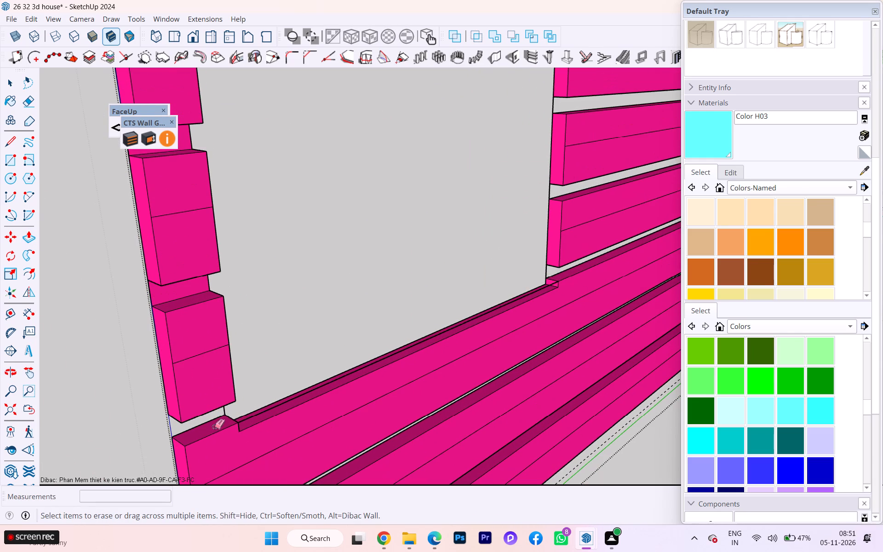
click(223, 413)
click(226, 410)
click(226, 414)
Erase the window-side and outer edges of the narrow pier's second groove from the bottom, removing its back face.
click(210, 282)
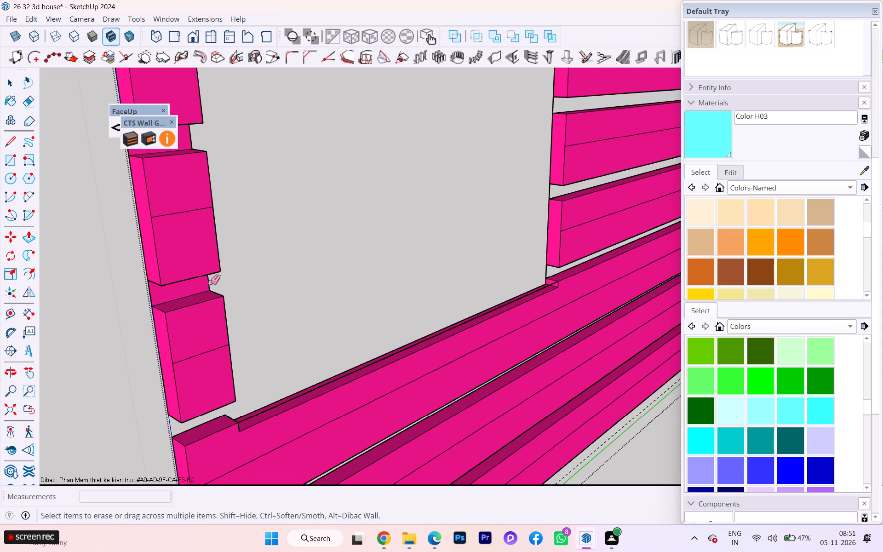
click(204, 284)
scroll(207, 282, up, 4)
scroll(207, 282, down, 3)
scroll(207, 282, up, 4)
scroll(213, 285, down, 2)
scroll(213, 285, up, 2)
click(211, 287)
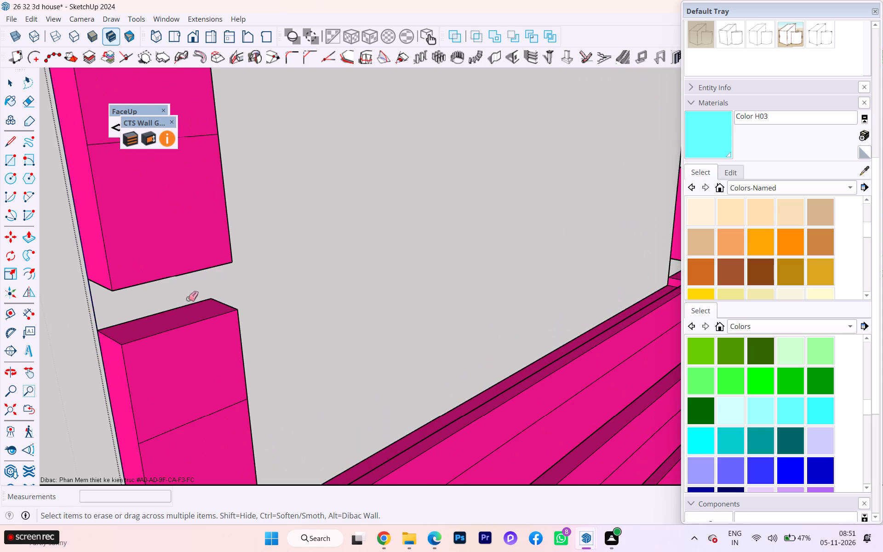
click(94, 307)
Erase the outer and window-side edges of the narrow pier's third groove from the bottom, removing its back face.
scroll(235, 293, down, 1)
scroll(248, 287, up, 5)
scroll(248, 286, down, 2)
scroll(252, 287, up, 2)
scroll(262, 290, down, 4)
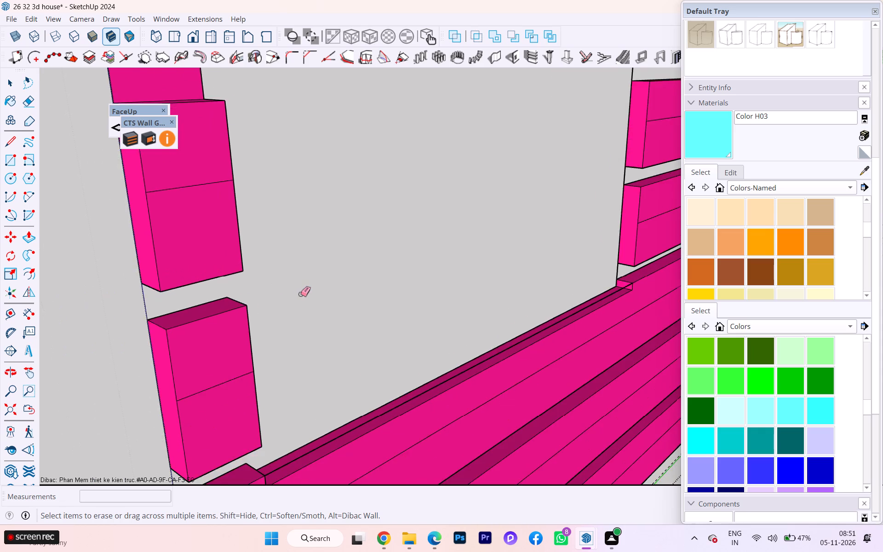
scroll(300, 294, down, 4)
scroll(301, 294, up, 1)
scroll(301, 294, down, 2)
scroll(301, 294, up, 1)
scroll(301, 294, down, 1)
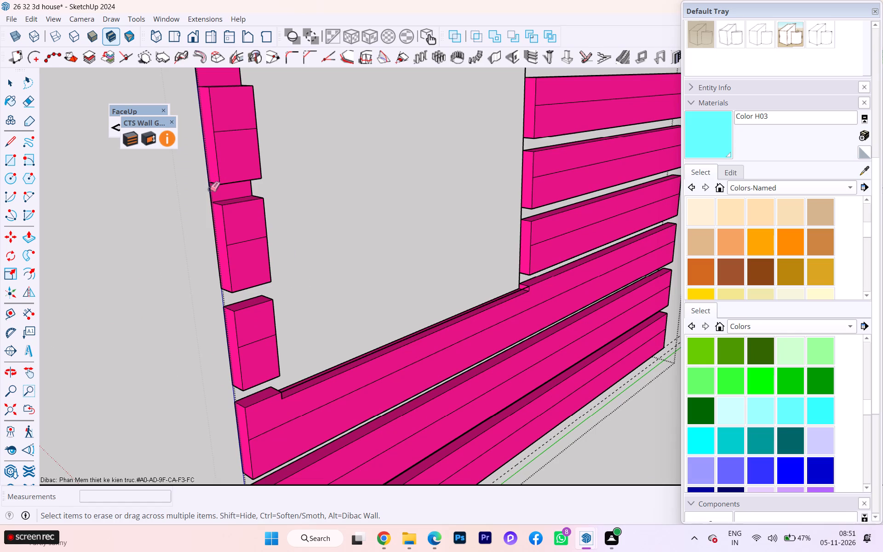
click(210, 189)
click(253, 189)
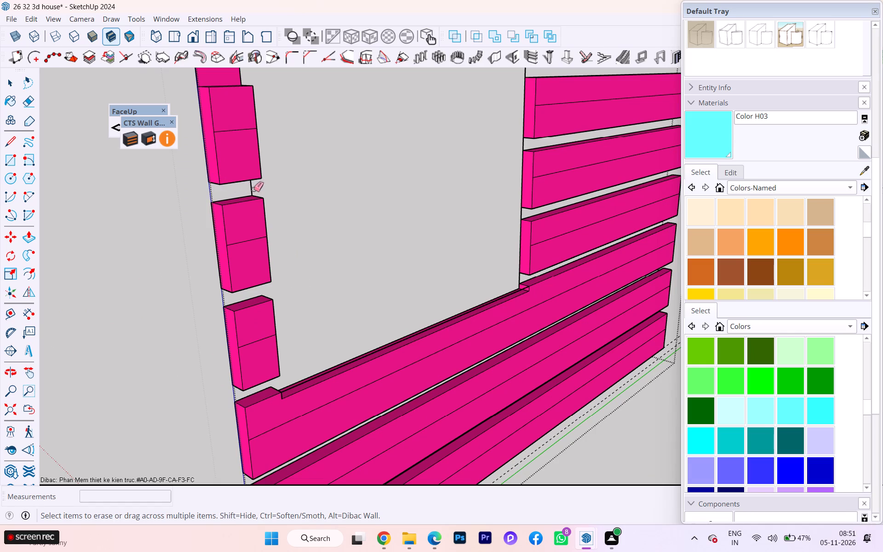
click(250, 189)
Erase the leftover window-side edges of the two lowest grooves on the wide wall section beside the opening.
scroll(283, 248, up, 1)
scroll(281, 252, down, 2)
scroll(279, 258, up, 1)
scroll(279, 258, down, 1)
scroll(235, 326, down, 3)
scroll(232, 333, up, 1)
scroll(232, 334, down, 1)
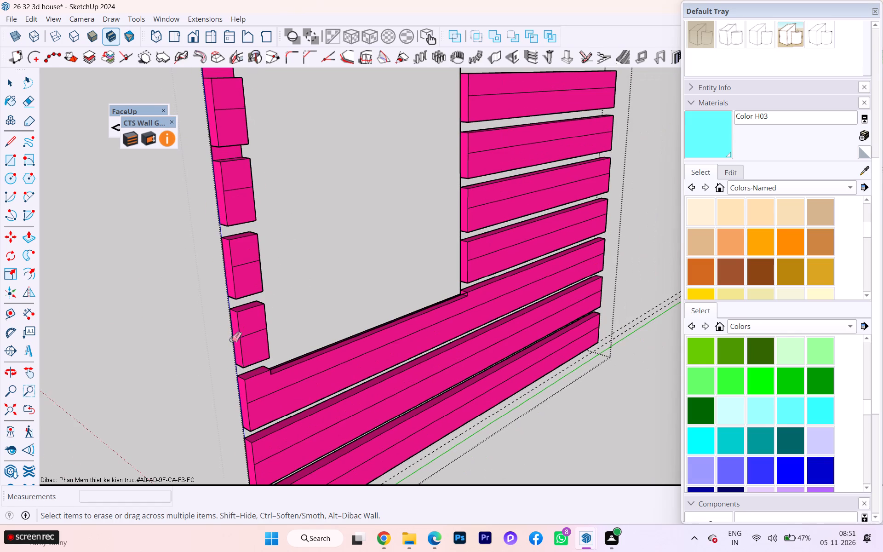
scroll(456, 263, up, 2)
scroll(456, 263, down, 1)
scroll(454, 268, up, 10)
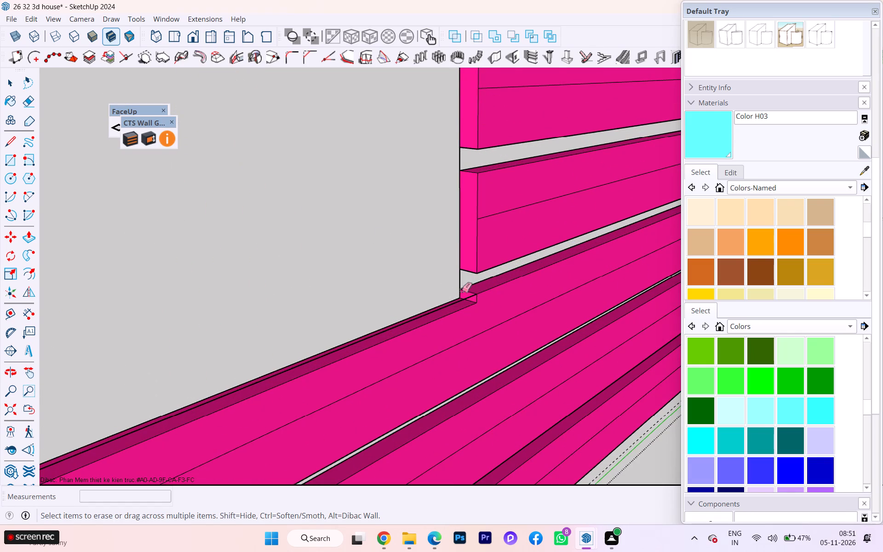
click(459, 284)
click(458, 164)
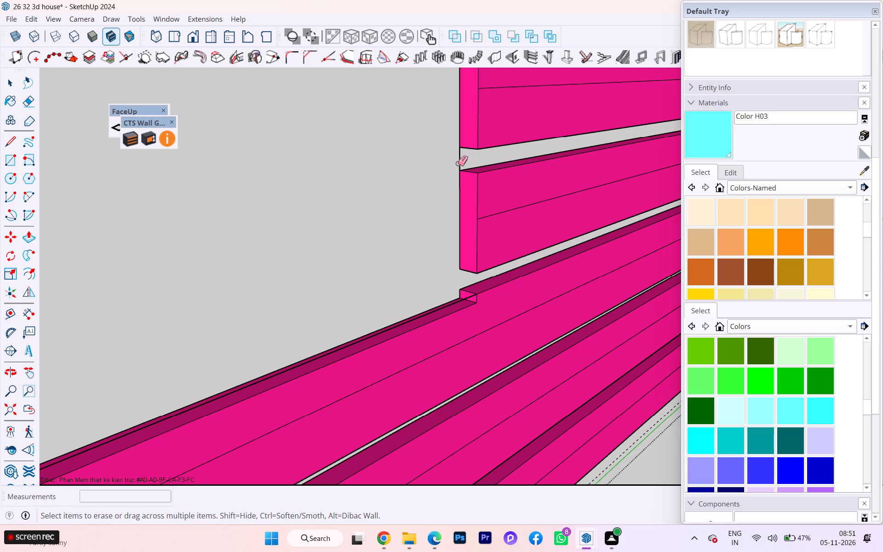
click(460, 160)
Erase the extra lengthwise edge along the top of the window sill board.
scroll(429, 233, down, 2)
scroll(418, 258, up, 1)
scroll(406, 282, down, 3)
scroll(389, 334, down, 3)
scroll(384, 356, up, 1)
scroll(384, 356, down, 1)
scroll(432, 314, up, 4)
scroll(432, 314, down, 1)
scroll(432, 314, up, 2)
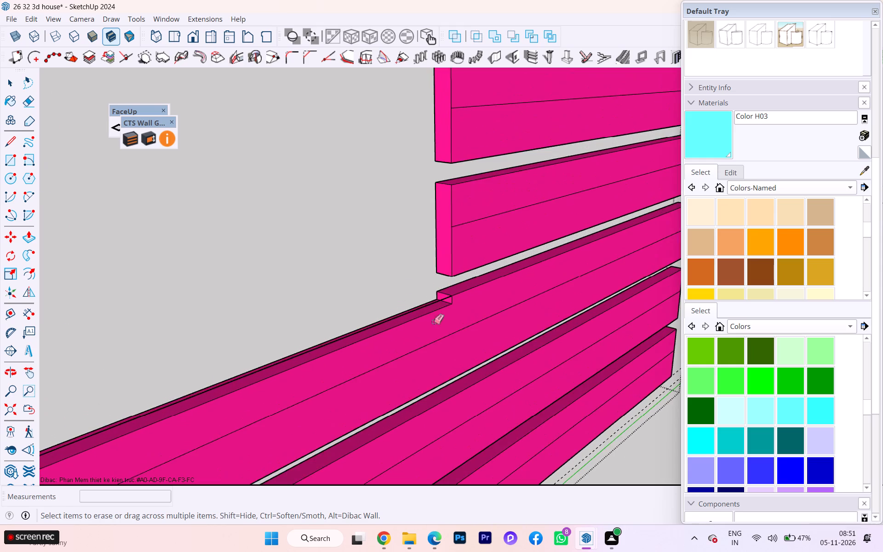
middle_drag(434, 328, 436, 394)
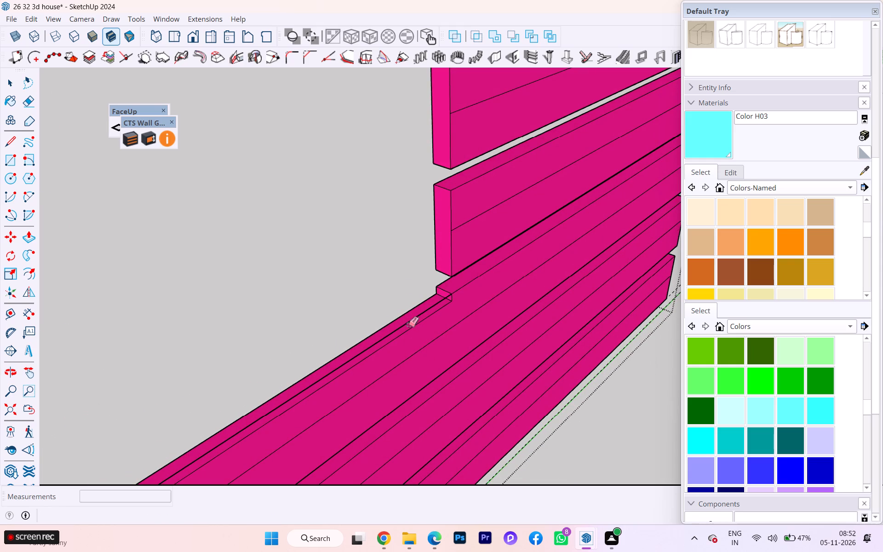
click(403, 323)
click(397, 327)
click(395, 332)
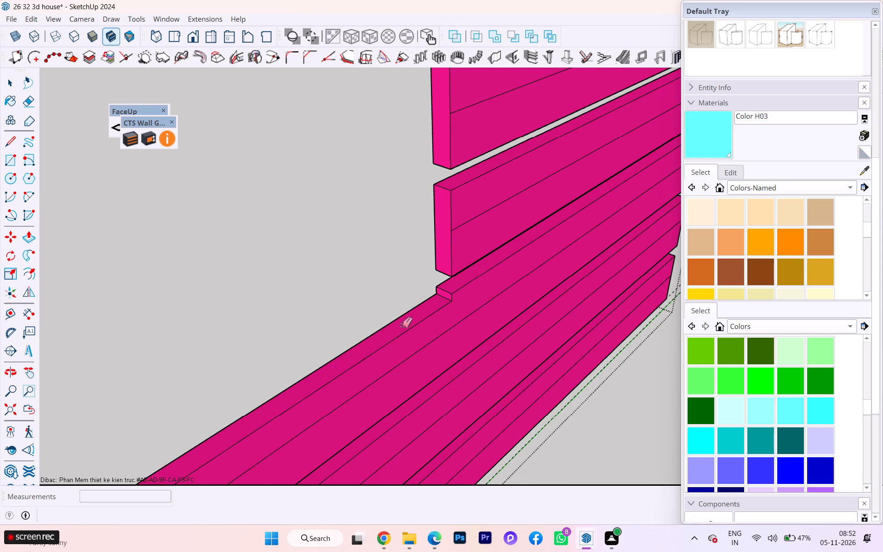
Erase the leftover window-side edges of the upper grooves on the wide wall section beside the window opening.
scroll(430, 300, down, 5)
middle_drag(438, 303, 375, 325)
scroll(444, 176, down, 1)
scroll(444, 176, up, 3)
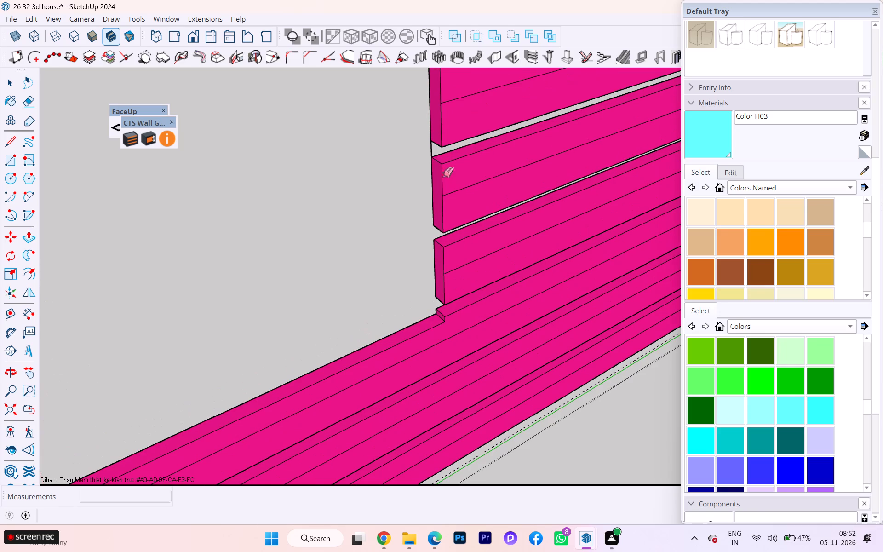
click(432, 148)
scroll(425, 312, down, 2)
scroll(414, 415, up, 2)
scroll(414, 416, down, 5)
scroll(427, 402, up, 1)
scroll(429, 400, down, 1)
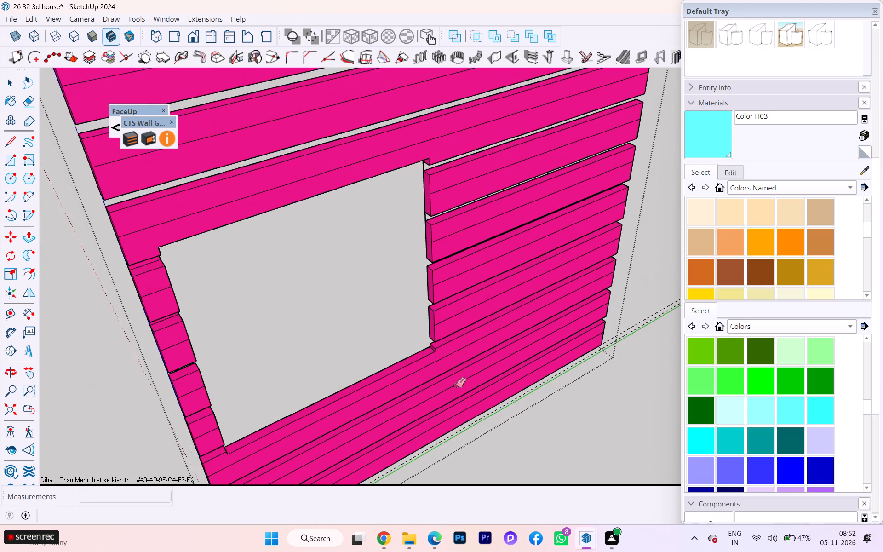
scroll(456, 385, down, 1)
scroll(457, 386, up, 1)
scroll(457, 386, down, 1)
scroll(408, 204, up, 5)
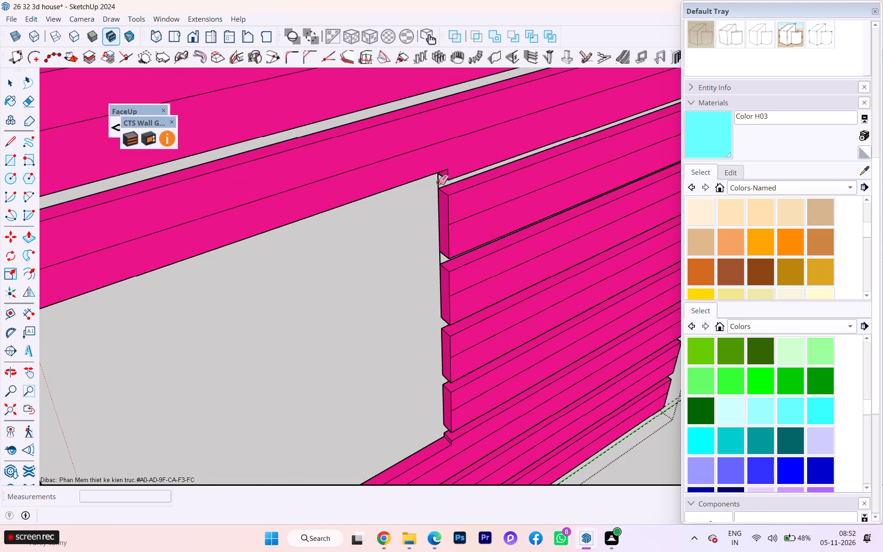
click(438, 182)
click(439, 257)
Erase the window-side and outer edges of the narrow pier's fourth groove from the bottom, removing its back face.
scroll(433, 305, down, 3)
middle_drag(437, 295, 382, 201)
scroll(517, 231, down, 2)
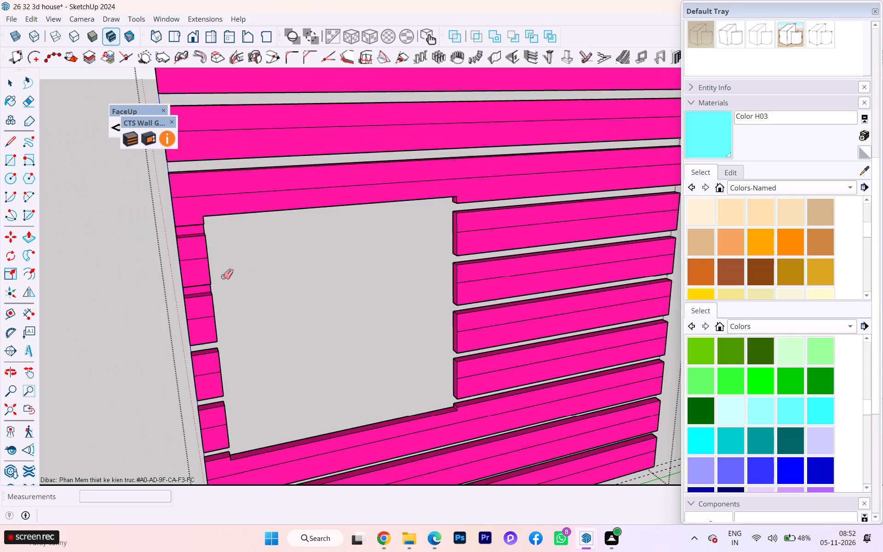
scroll(200, 264, up, 1)
scroll(200, 264, down, 3)
scroll(200, 264, up, 2)
scroll(200, 263, down, 2)
scroll(194, 271, up, 3)
scroll(198, 302, down, 3)
scroll(198, 302, up, 5)
click(212, 287)
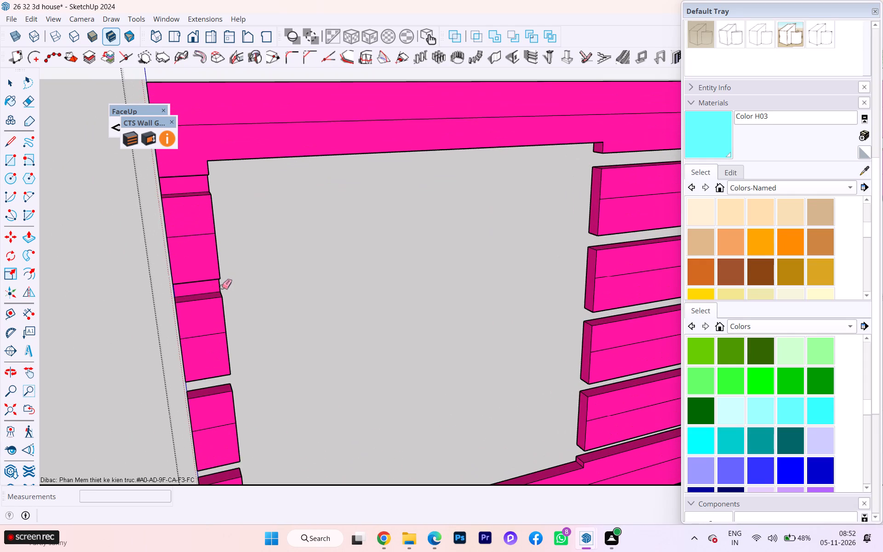
click(222, 287)
click(219, 288)
scroll(219, 288, up, 4)
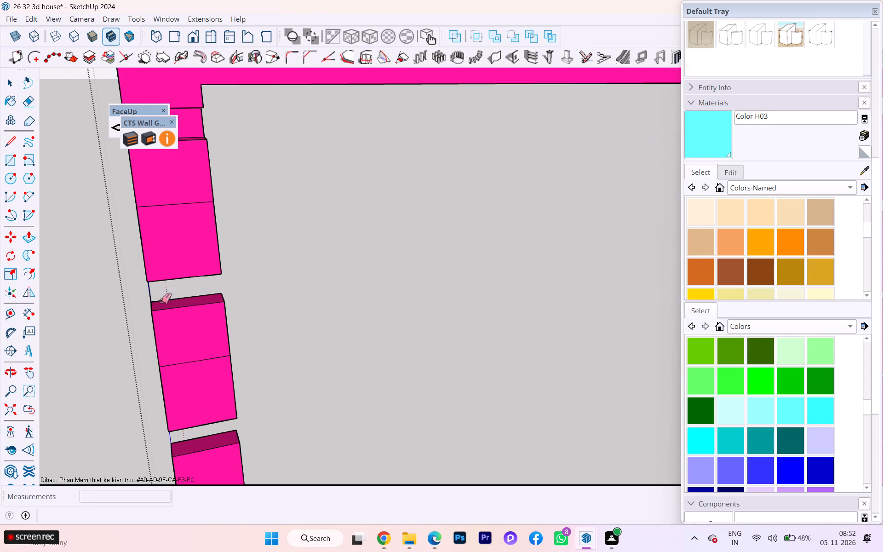
click(152, 296)
Erase the window-side and outer edges of the narrow pier's topmost groove, removing its back face.
scroll(220, 237, down, 4)
click(212, 161)
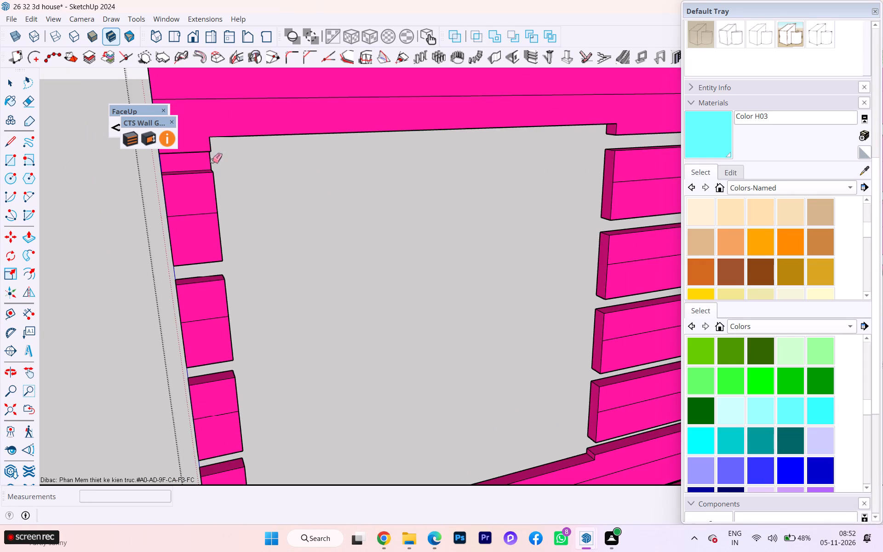
click(209, 162)
scroll(210, 161, up, 7)
scroll(211, 161, down, 2)
scroll(211, 161, up, 5)
click(212, 162)
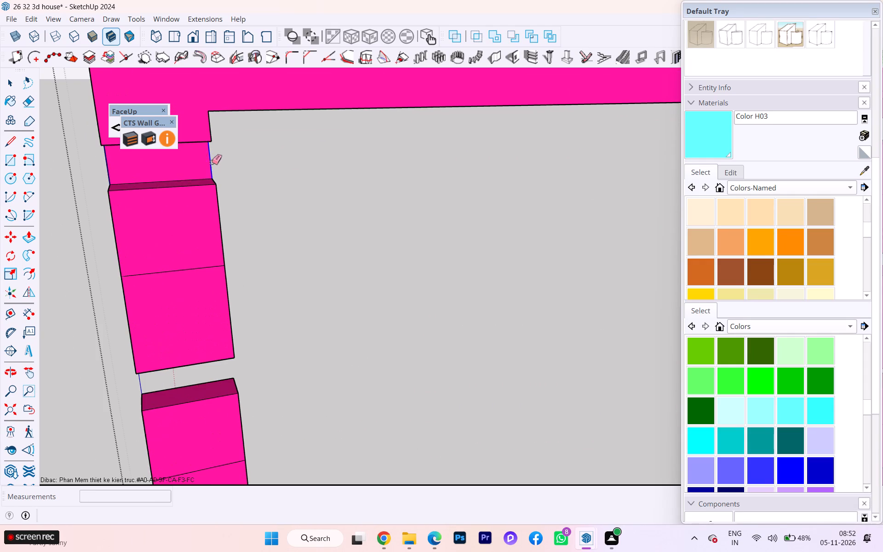
click(109, 167)
Examine the grooves and board ends around the window opening for any remaining faces or stray edges.
scroll(273, 151, down, 1)
scroll(274, 151, up, 5)
scroll(275, 151, down, 3)
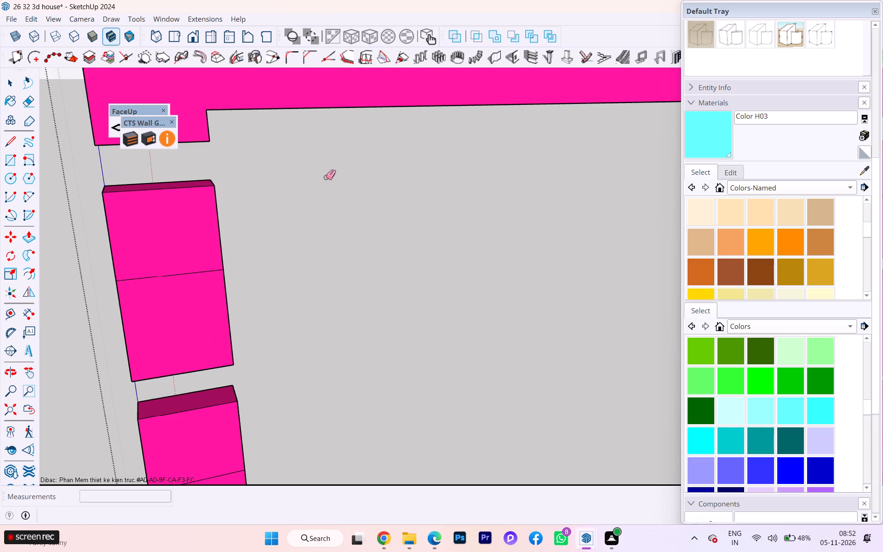
scroll(326, 177, down, 1)
scroll(326, 178, up, 1)
scroll(326, 179, down, 7)
scroll(335, 170, up, 1)
scroll(243, 218, down, 8)
middle_drag(223, 241, 223, 229)
scroll(249, 360, up, 9)
scroll(235, 333, down, 4)
scroll(235, 333, up, 7)
scroll(235, 333, down, 3)
middle_drag(235, 333, 391, 321)
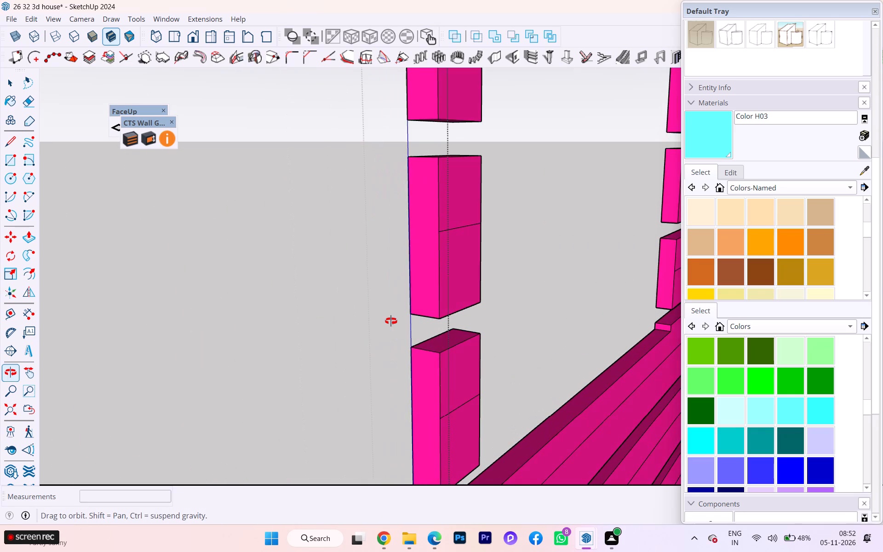
middle_drag(391, 321, 361, 353)
scroll(355, 348, up, 2)
scroll(355, 348, down, 2)
scroll(324, 282, down, 3)
scroll(324, 282, up, 2)
scroll(324, 282, down, 4)
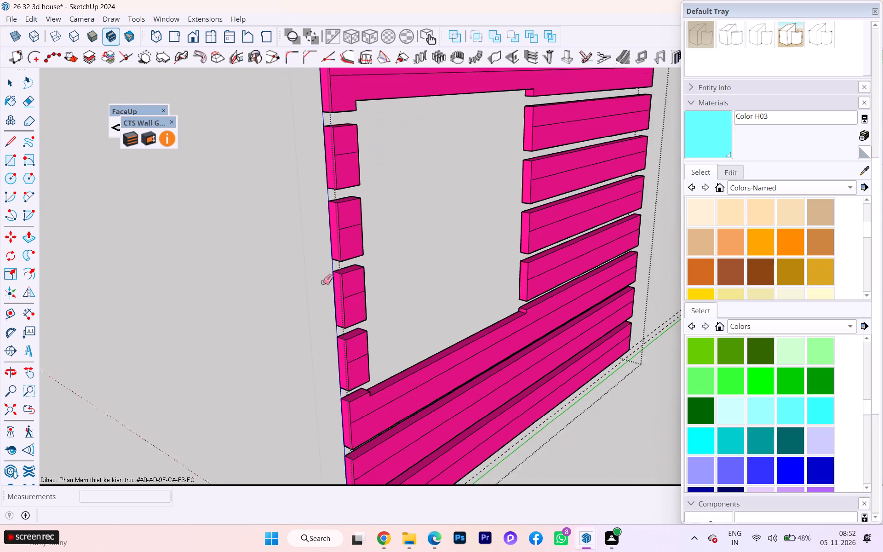
scroll(323, 282, down, 2)
scroll(323, 282, up, 2)
scroll(323, 282, down, 2)
scroll(349, 302, up, 6)
scroll(359, 308, down, 1)
scroll(369, 352, up, 2)
scroll(366, 351, down, 1)
scroll(366, 350, up, 2)
scroll(365, 350, down, 8)
scroll(310, 295, down, 3)
scroll(310, 295, up, 3)
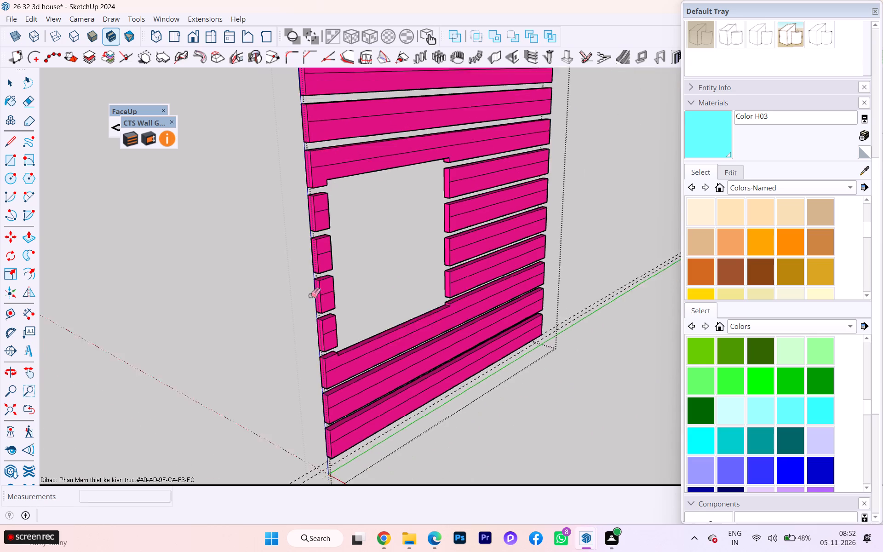
scroll(357, 99, up, 3)
scroll(276, 118, down, 1)
scroll(276, 119, up, 1)
scroll(275, 120, down, 12)
scroll(263, 231, up, 2)
scroll(263, 231, down, 3)
scroll(290, 110, up, 5)
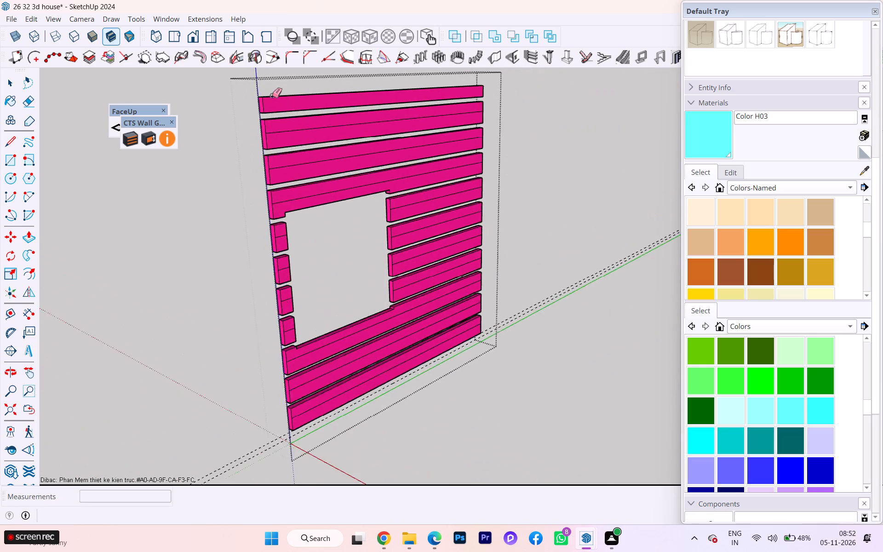
scroll(272, 95, up, 5)
scroll(270, 102, down, 2)
scroll(270, 102, up, 2)
scroll(270, 102, down, 1)
scroll(270, 102, up, 4)
Close the board wall's group to return to the whole house model.
click(4, 84)
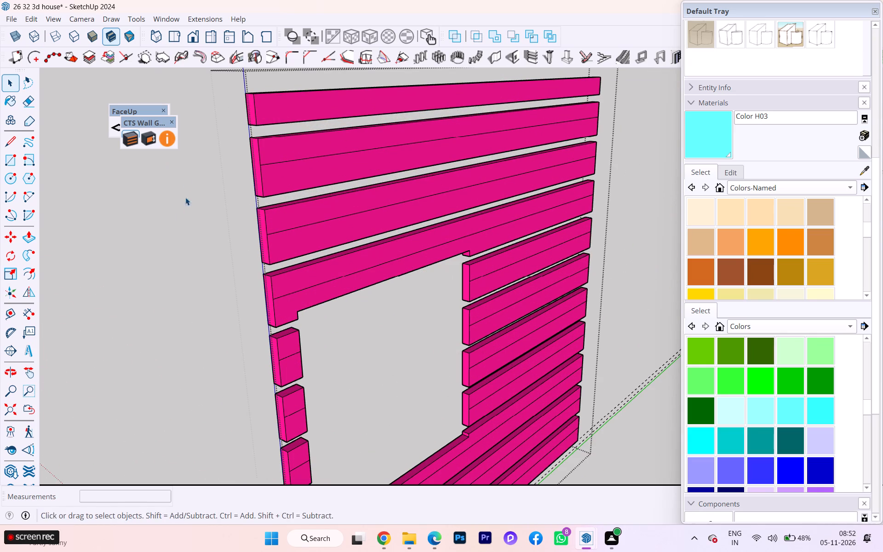
click(172, 222)
Examine the pink board wall with its cyan border and window from several angles within the whole house.
scroll(249, 200, down, 1)
scroll(250, 200, up, 2)
scroll(255, 197, down, 2)
scroll(297, 188, down, 1)
scroll(379, 191, down, 2)
middle_drag(157, 200, 26, 209)
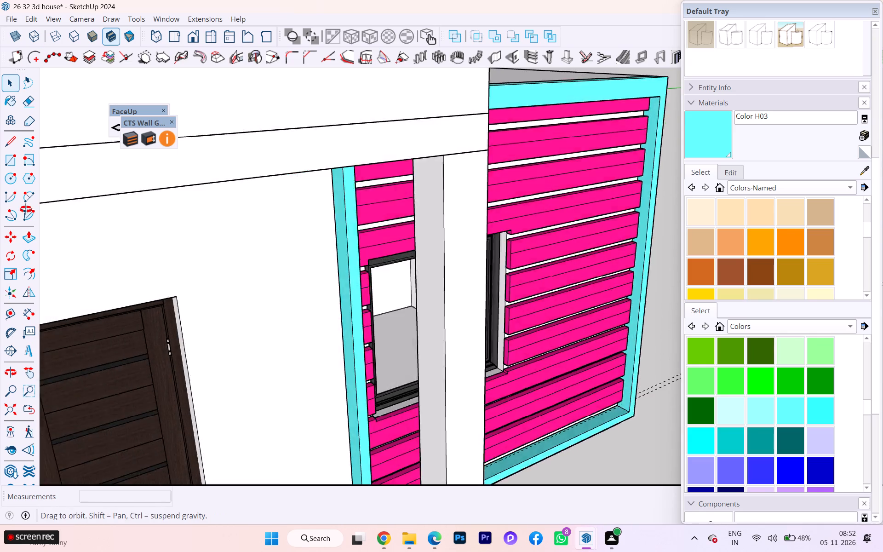
middle_drag(26, 209, 0, 217)
scroll(205, 148, down, 1)
scroll(221, 146, up, 1)
scroll(319, 137, down, 1)
scroll(630, 173, down, 3)
scroll(630, 177, up, 2)
scroll(607, 196, down, 2)
scroll(509, 205, up, 2)
scroll(508, 205, down, 3)
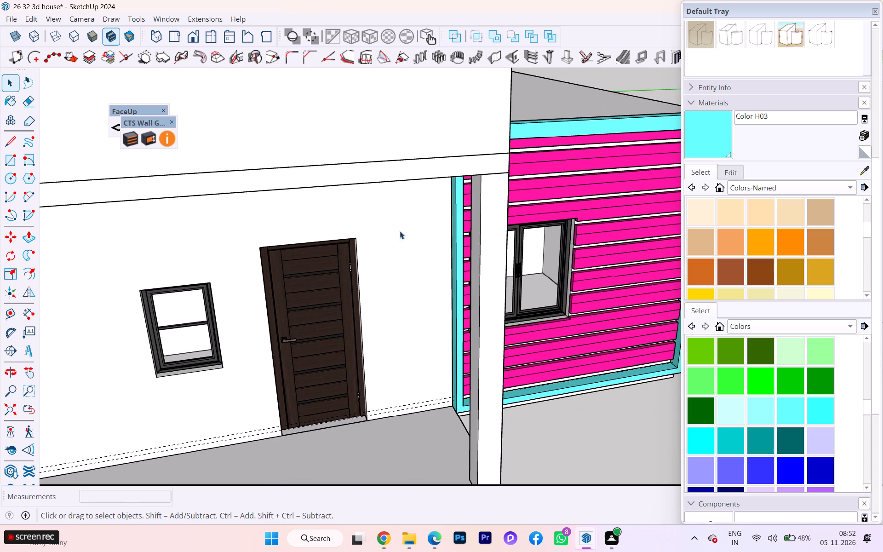
middle_drag(332, 221, 204, 128)
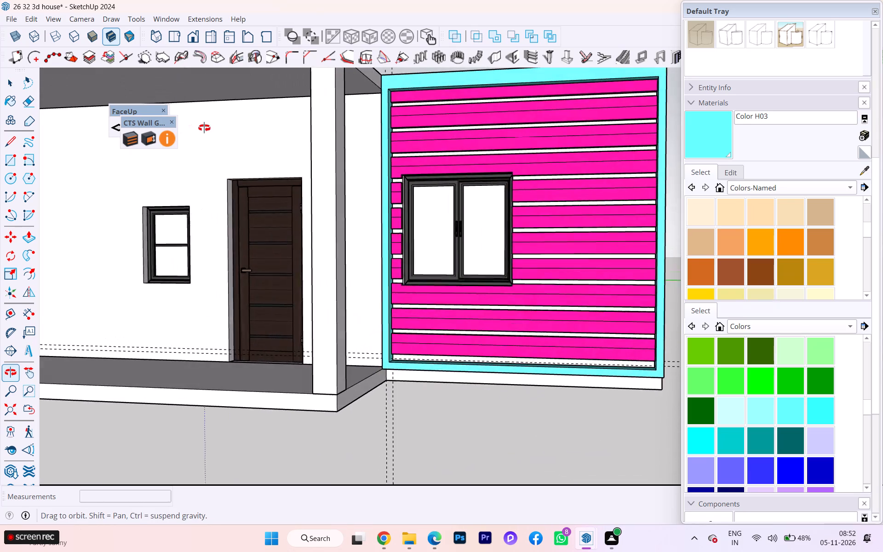
middle_drag(204, 128, 205, 127)
scroll(356, 204, down, 1)
scroll(356, 205, up, 1)
scroll(357, 207, down, 3)
middle_drag(365, 216, 381, 224)
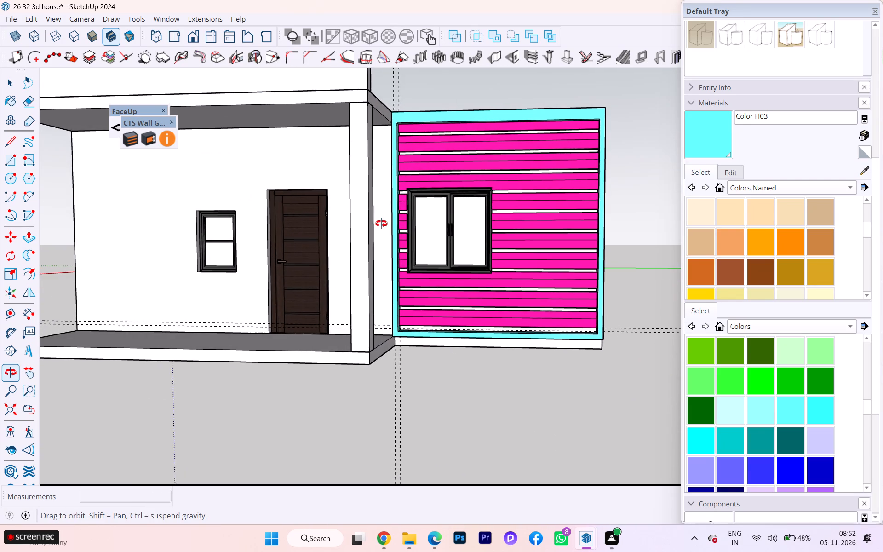
middle_drag(381, 224, 399, 228)
scroll(571, 218, up, 3)
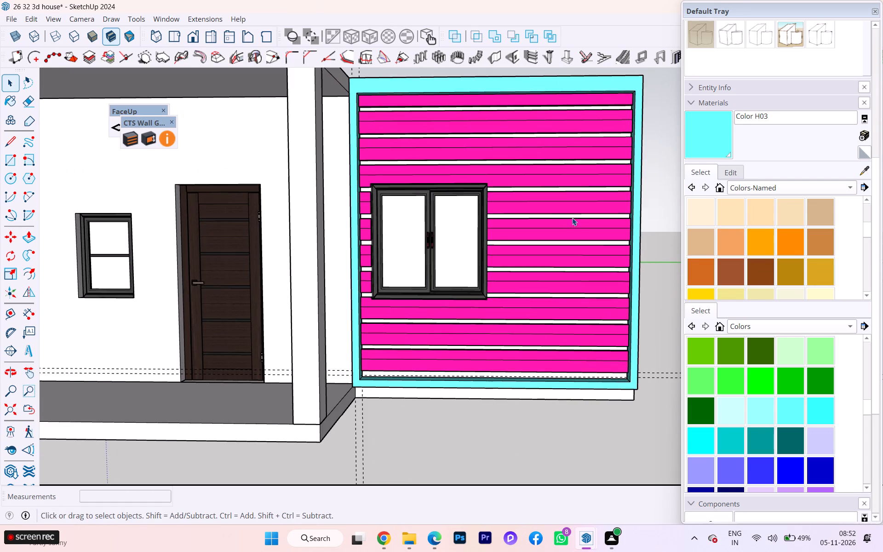
scroll(579, 226, up, 3)
middle_drag(602, 247, 346, 213)
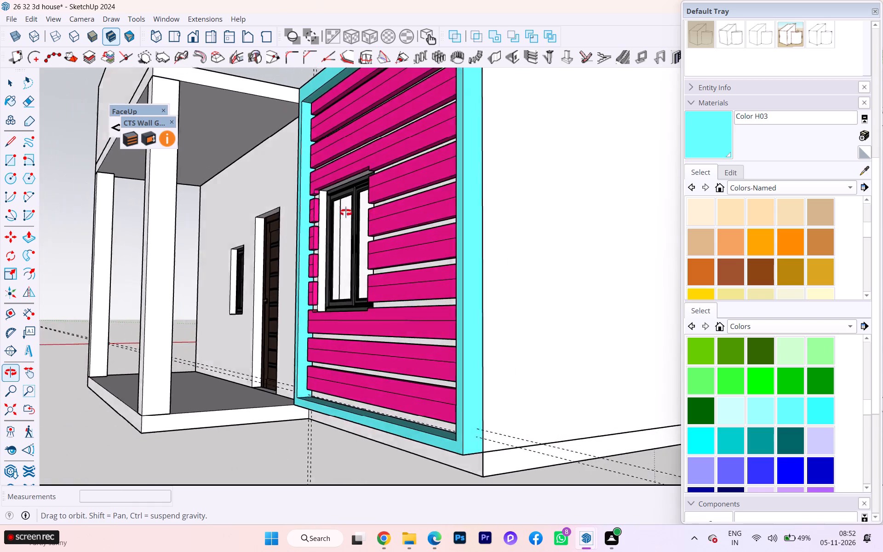
middle_drag(346, 213, 642, 285)
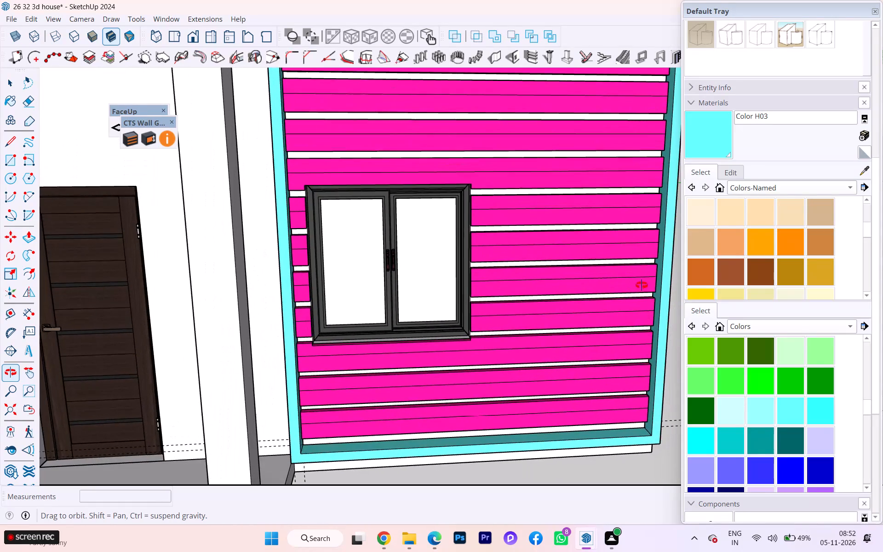
middle_drag(642, 285, 641, 286)
scroll(459, 231, down, 2)
scroll(454, 241, up, 1)
scroll(454, 241, down, 3)
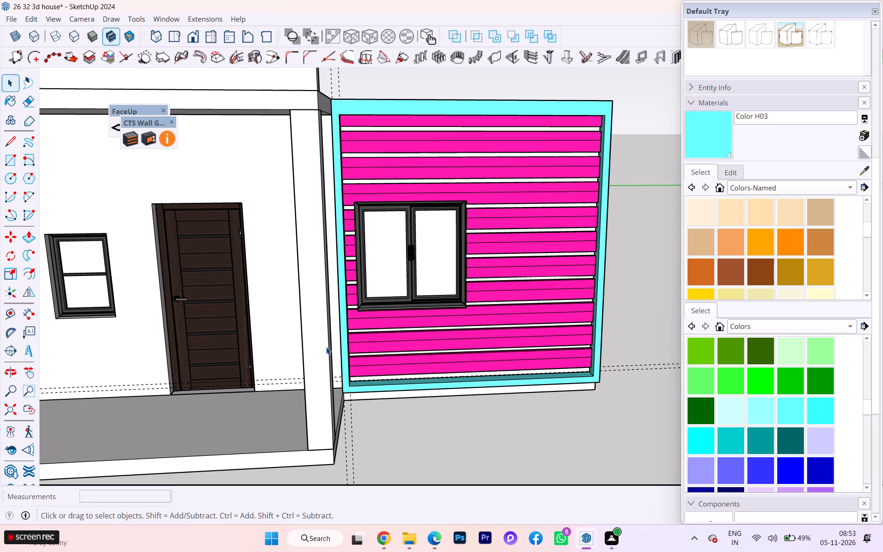
scroll(325, 351, down, 3)
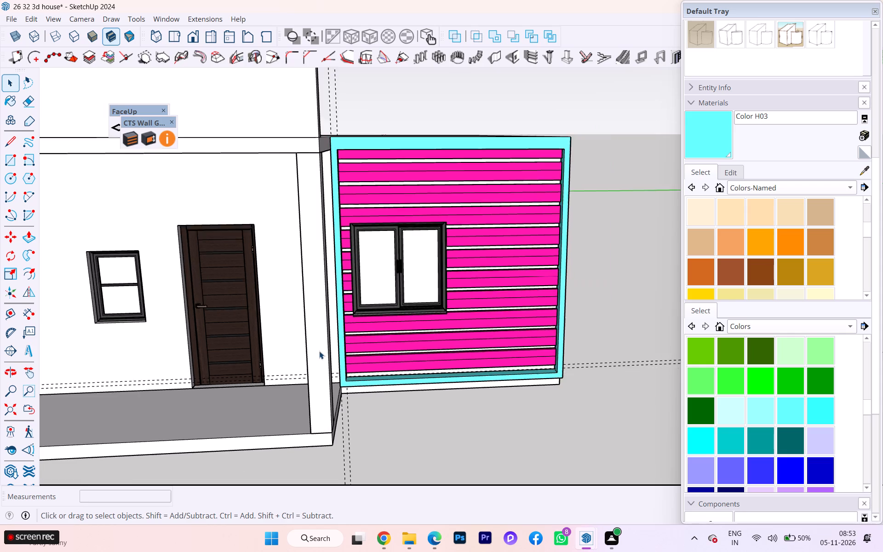
scroll(226, 351, down, 4)
scroll(225, 351, up, 2)
scroll(225, 351, down, 1)
scroll(225, 351, up, 1)
scroll(230, 349, down, 6)
middle_drag(374, 355, 421, 359)
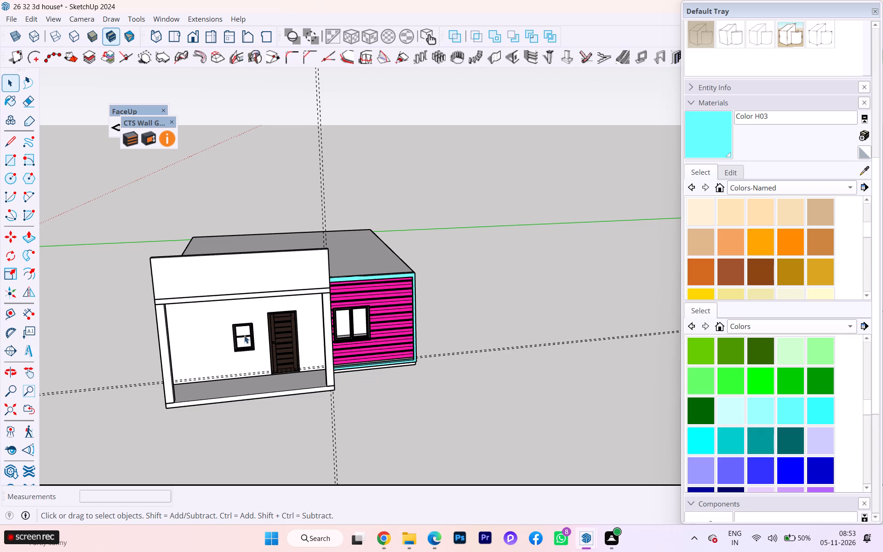
Open the parapet group above the porch and copy the inner face's vertical end edge 6" inward along that face.
scroll(221, 324, up, 1)
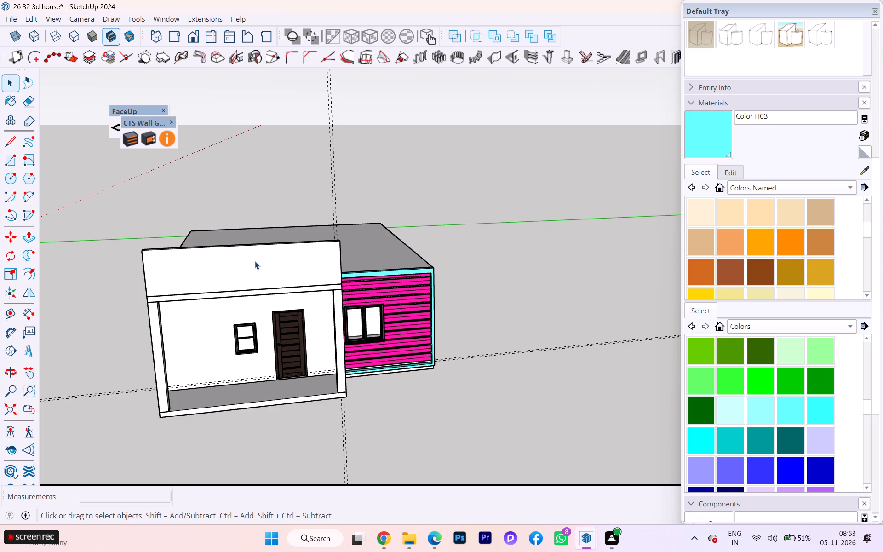
scroll(253, 251, down, 1)
scroll(253, 253, up, 1)
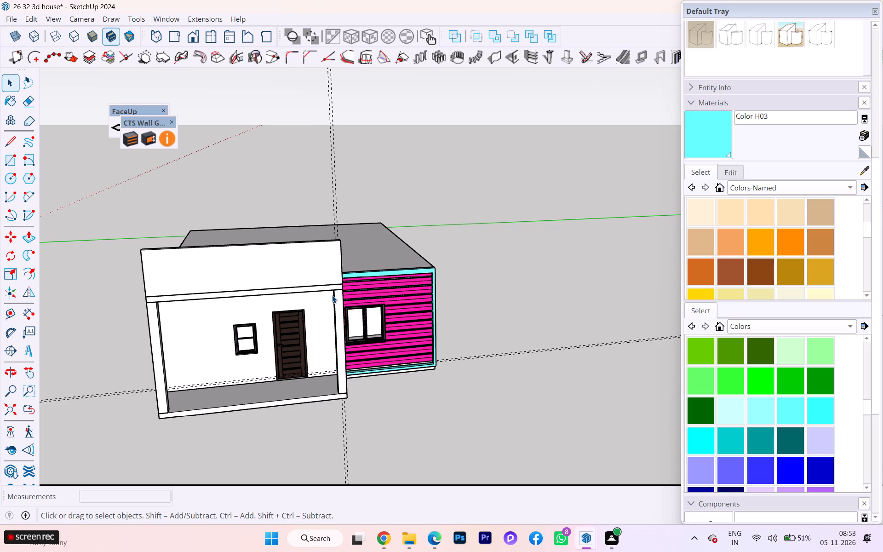
scroll(341, 280, up, 3)
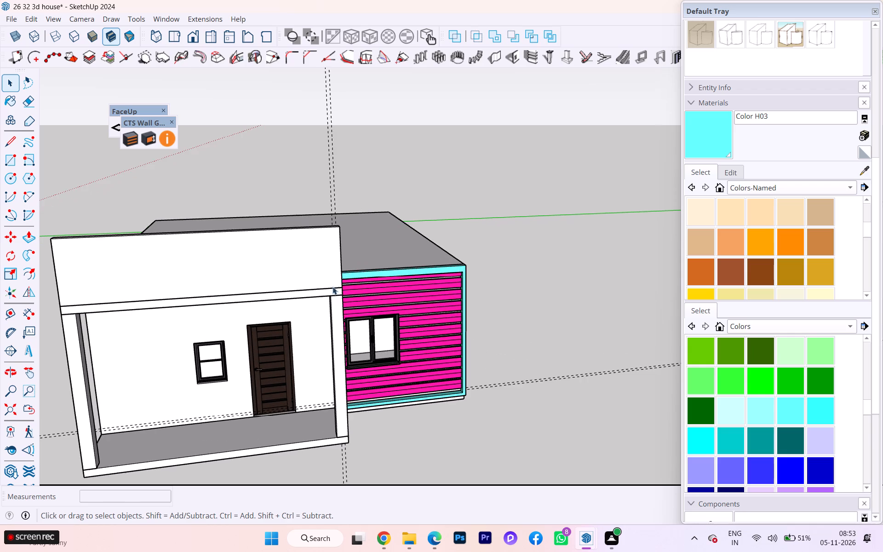
middle_drag(310, 299, 133, 328)
scroll(137, 323, down, 1)
scroll(267, 253, up, 2)
scroll(269, 253, down, 1)
scroll(269, 253, up, 1)
scroll(318, 258, up, 5)
scroll(264, 273, up, 1)
scroll(262, 272, down, 1)
middle_drag(257, 275, 65, 343)
scroll(128, 260, up, 3)
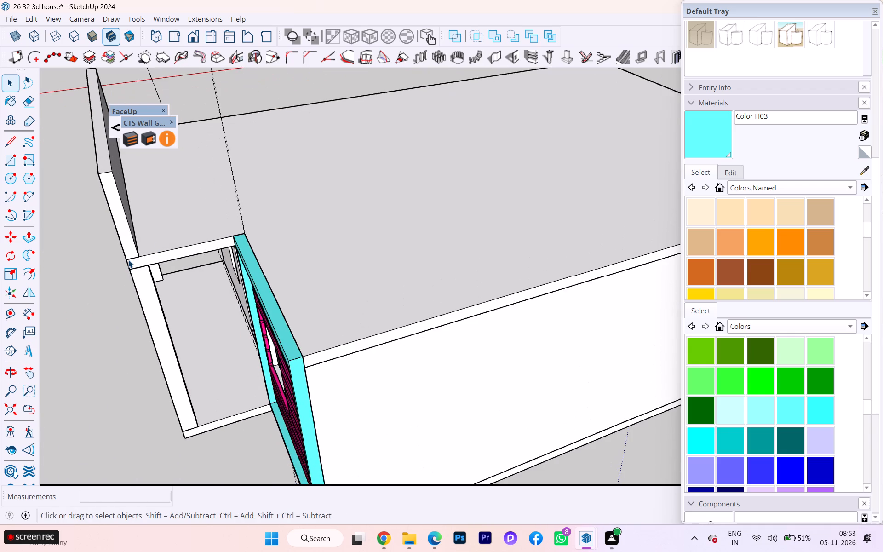
scroll(133, 256, up, 12)
scroll(130, 253, down, 2)
scroll(130, 253, up, 3)
scroll(131, 252, down, 1)
scroll(131, 252, up, 1)
middle_drag(142, 253, 52, 276)
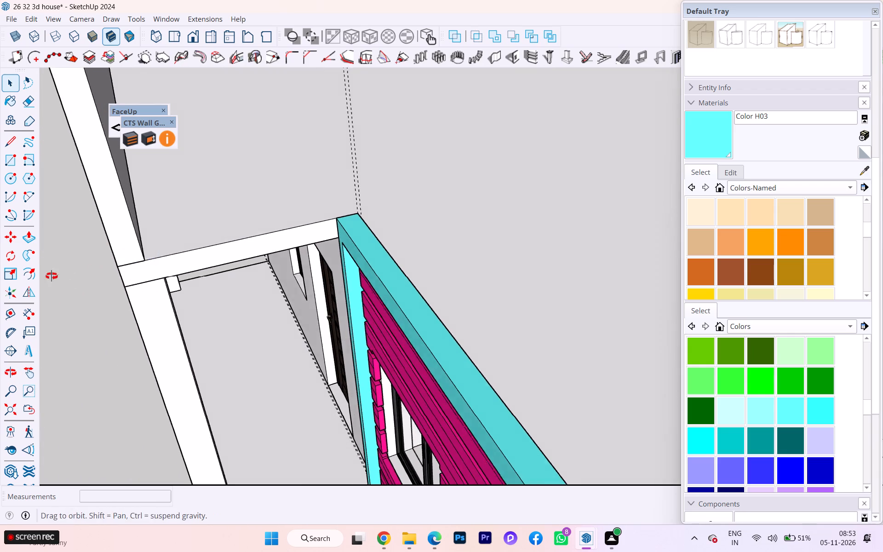
middle_drag(52, 276, 6, 281)
scroll(71, 256, down, 6)
drag(99, 190, 94, 189)
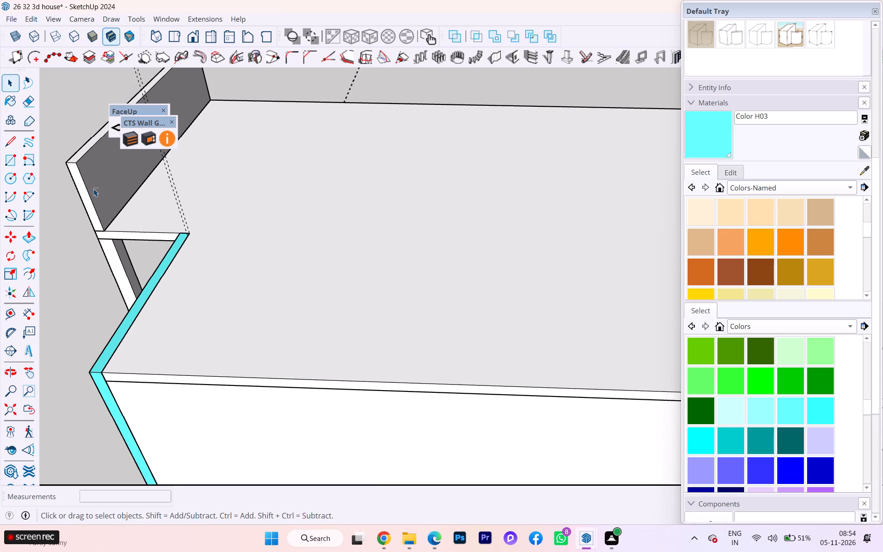
scroll(93, 189, up, 4)
double_click(92, 189)
click(86, 201)
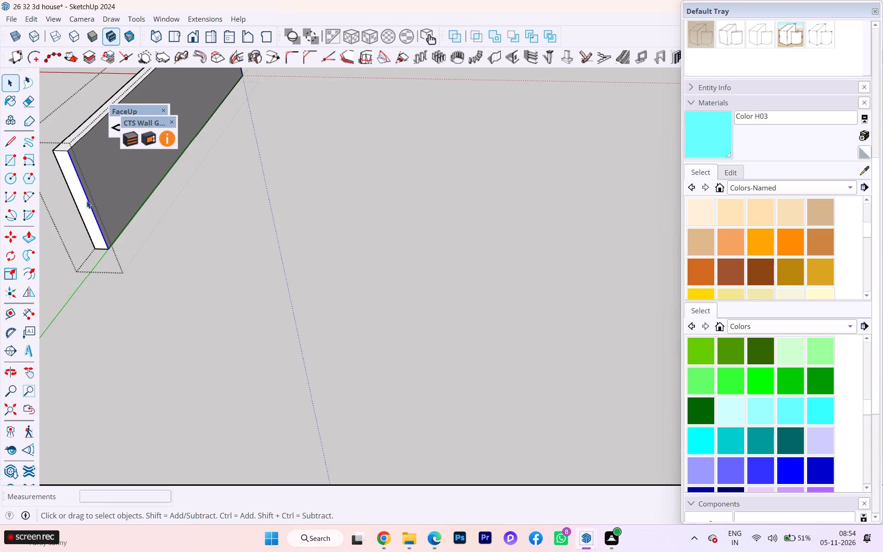
key(m)
click(86, 201)
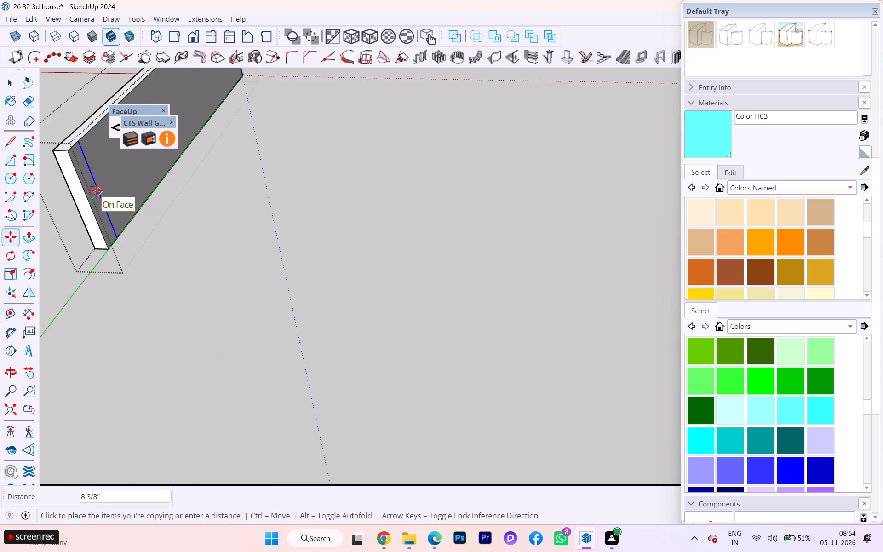
key(6)
key(Return)
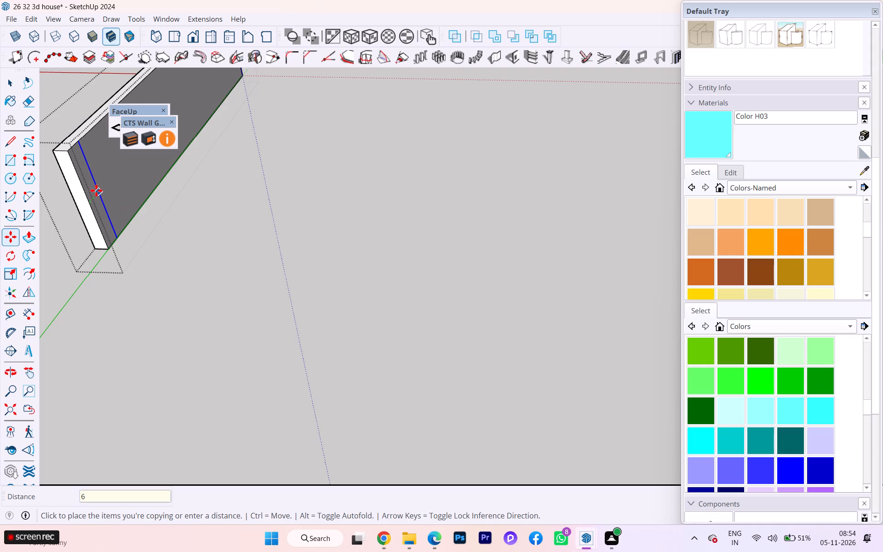
Extrude the 6" end strip of the parapet's inner face 4' 6" back to the outer corner of the cyan border.
scroll(97, 208, up, 5)
scroll(88, 210, down, 1)
scroll(88, 210, up, 1)
scroll(88, 210, down, 4)
scroll(88, 210, up, 17)
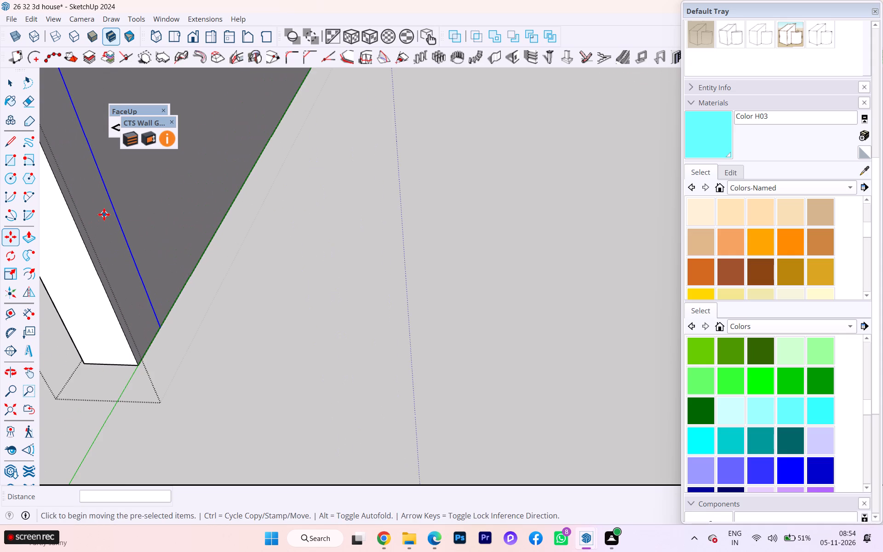
key(p)
click(75, 195)
scroll(303, 210, down, 6)
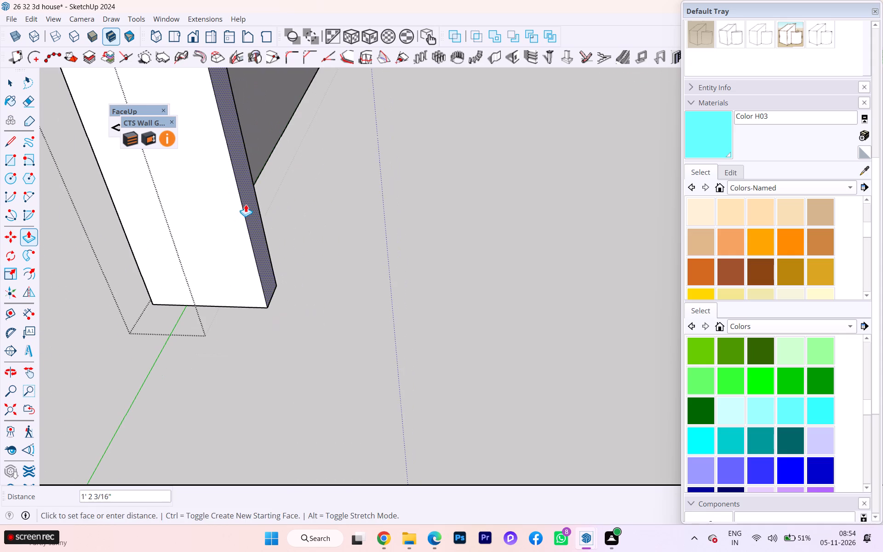
key(h)
scroll(249, 207, down, 4)
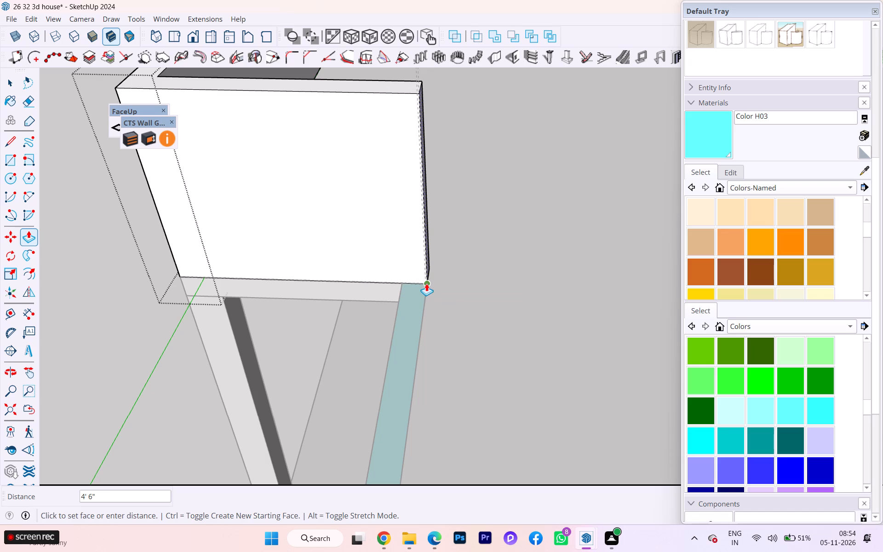
scroll(426, 285, down, 2)
scroll(425, 285, up, 4)
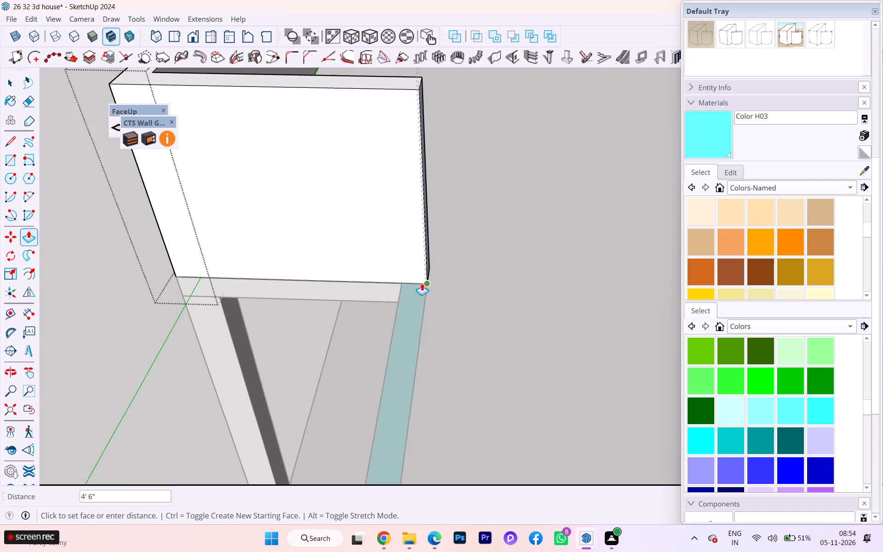
scroll(422, 283, down, 1)
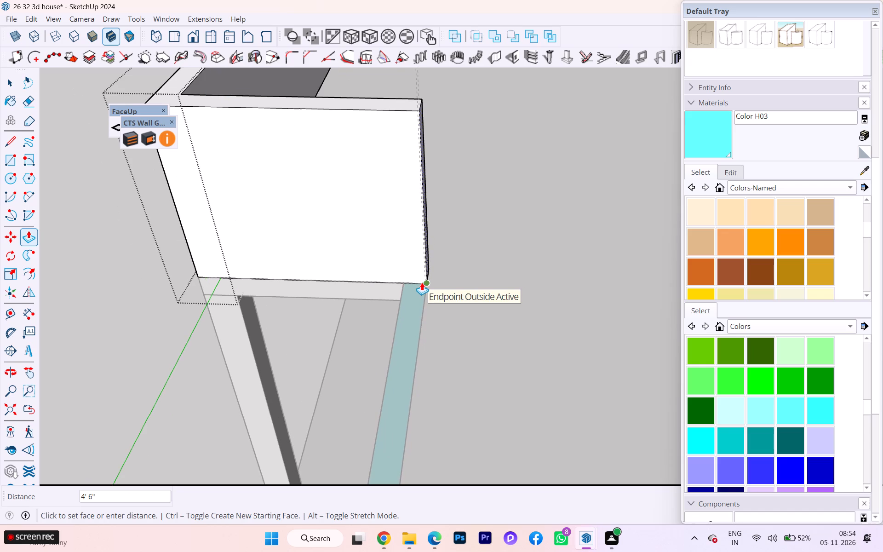
click(400, 275)
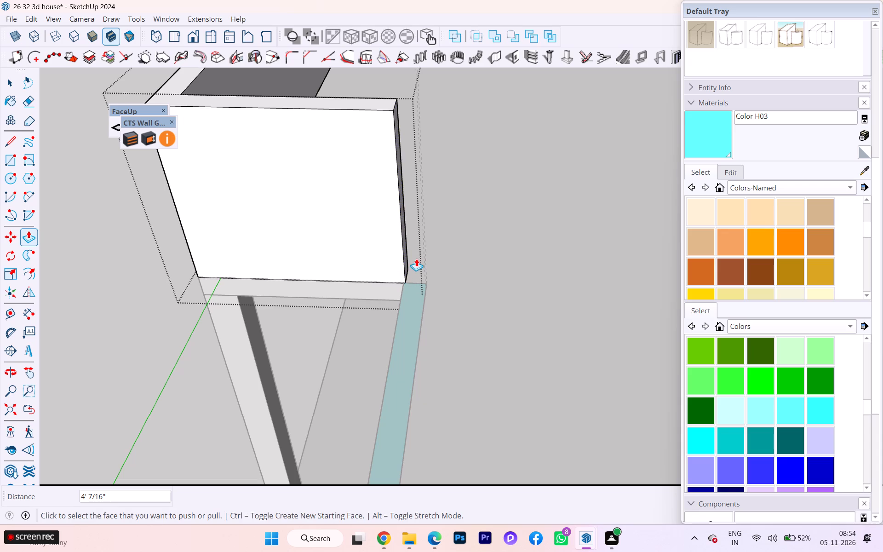
click(406, 263)
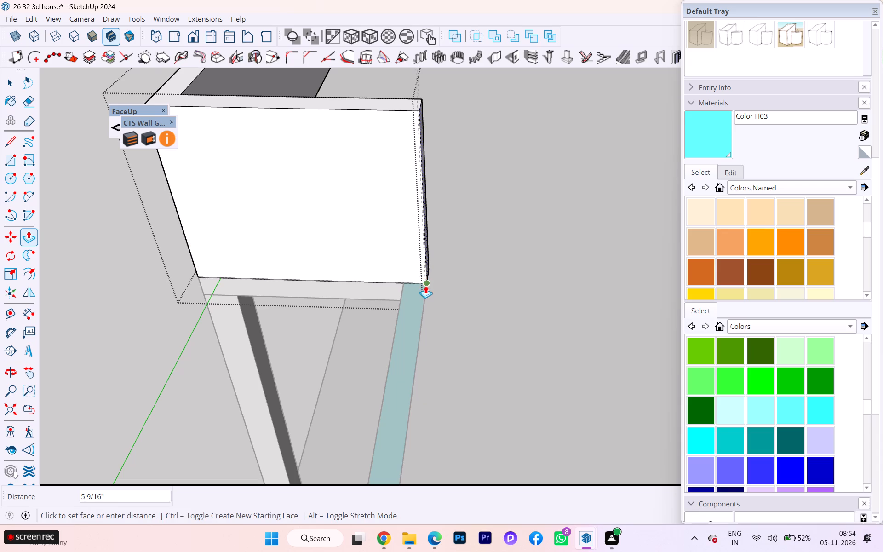
click(425, 287)
Copy the new return wall's vertical end edge 6" inward along its side face.
middle_drag(414, 285, 547, 288)
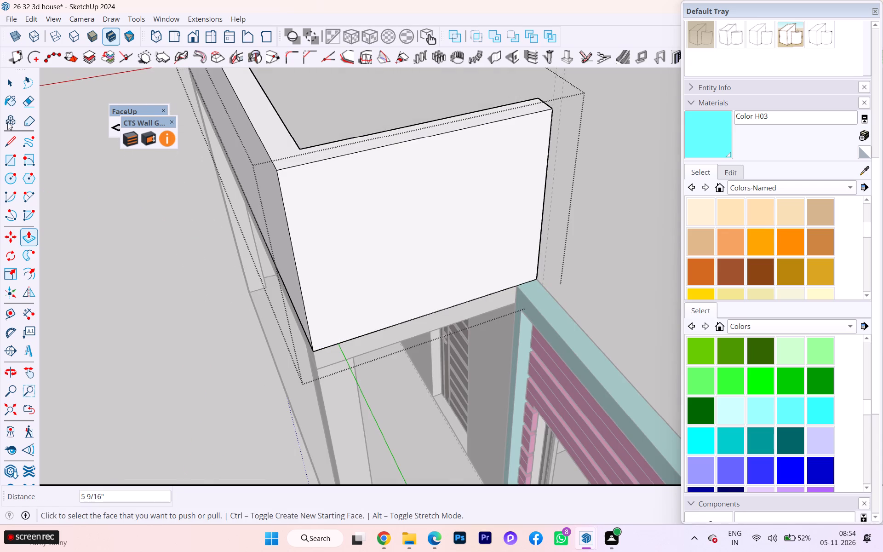
click(11, 76)
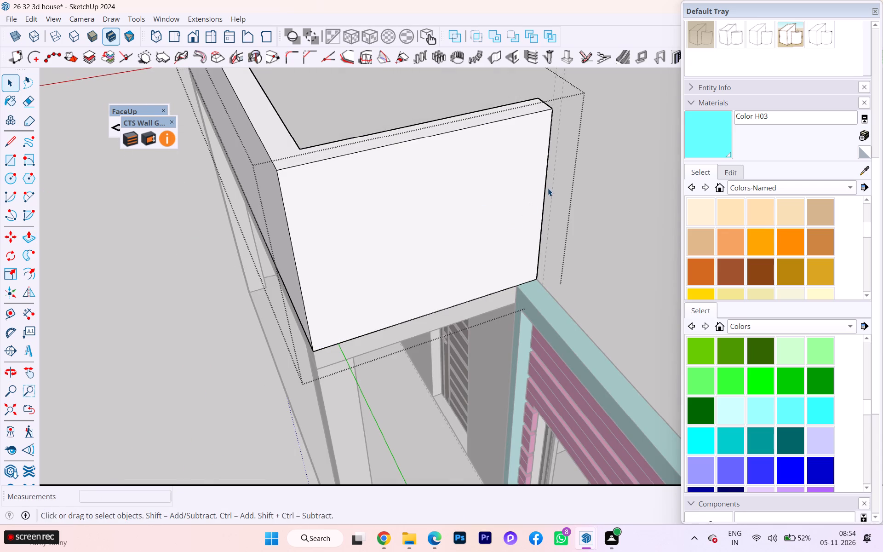
click(543, 194)
key(m)
click(543, 194)
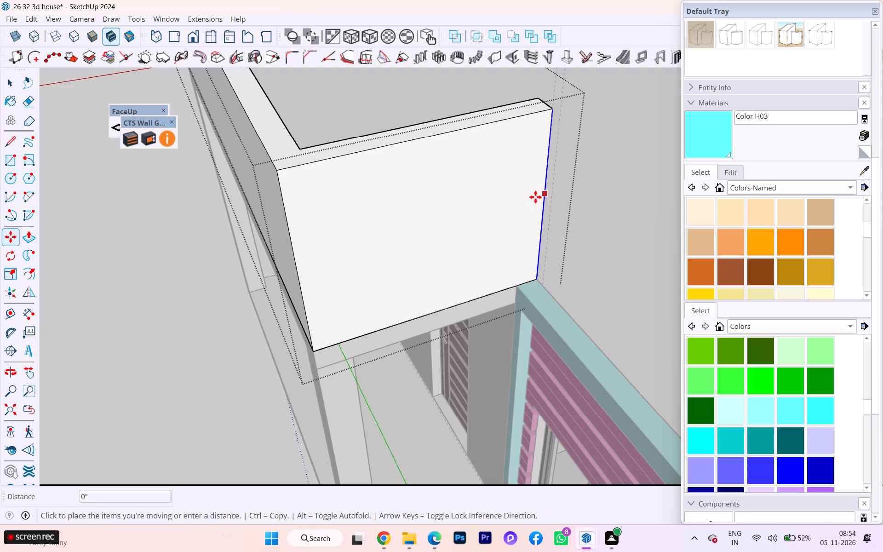
key(Right)
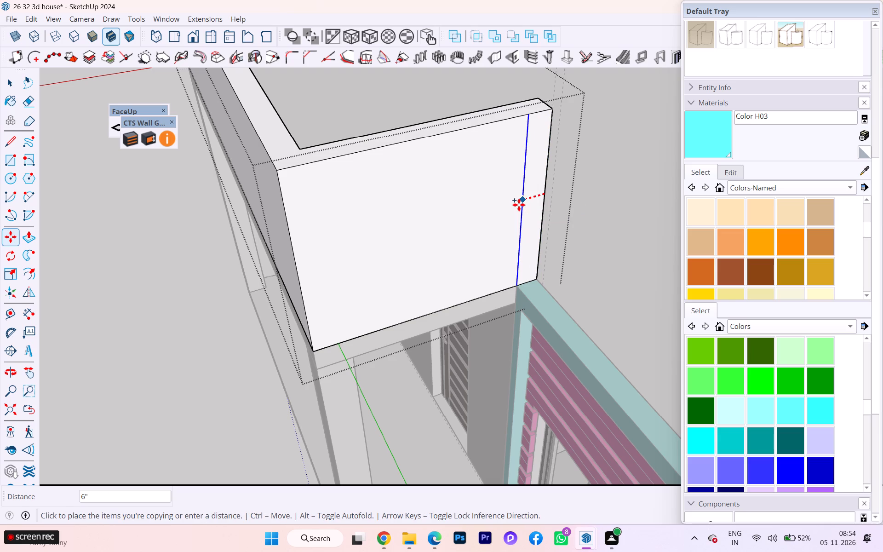
key(6)
key(Return)
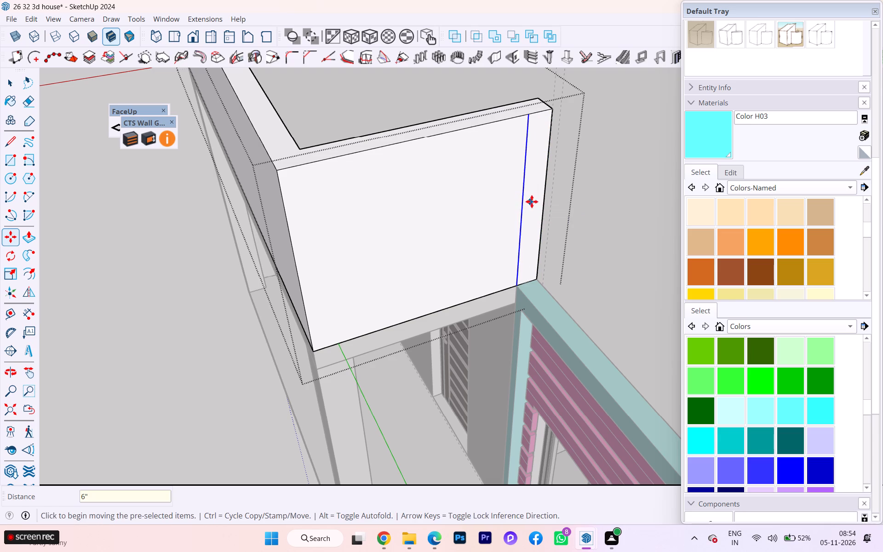
Extrude the return wall's 6" strip above the pink board wall to its far end, and close the parapet group.
key(p)
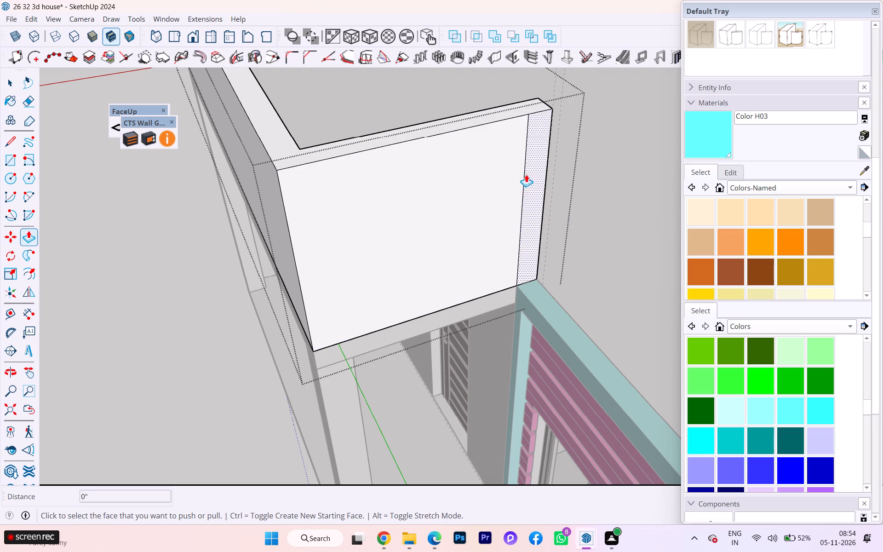
click(528, 172)
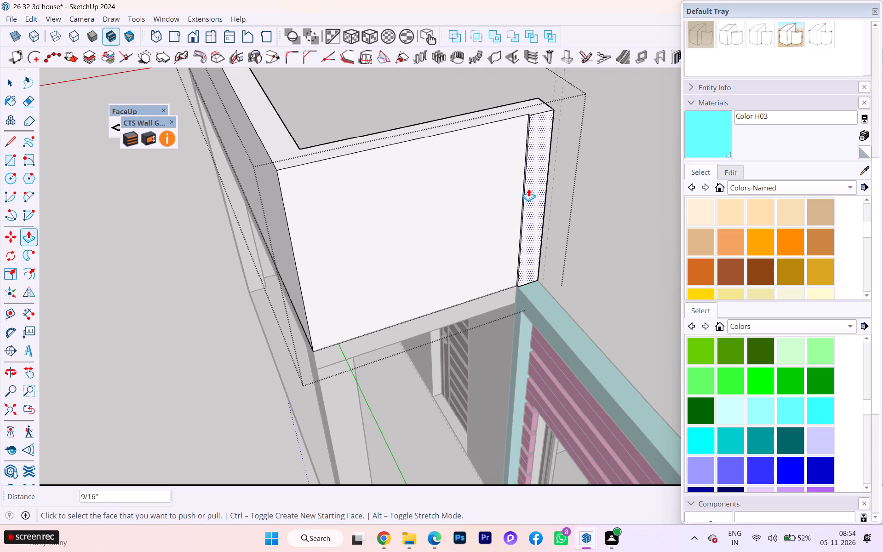
key(ctrl+z)
click(535, 180)
scroll(367, 195, down, 5)
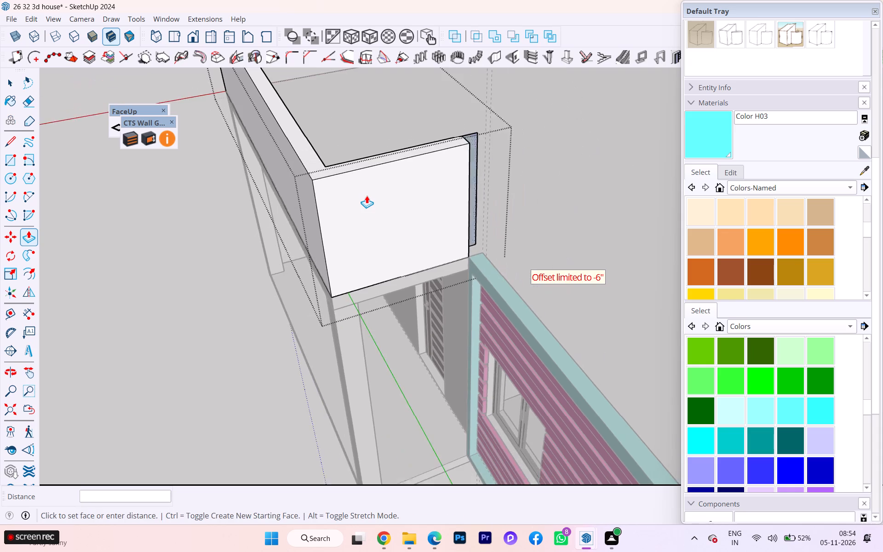
scroll(367, 195, down, 1)
scroll(367, 195, up, 1)
scroll(367, 195, down, 4)
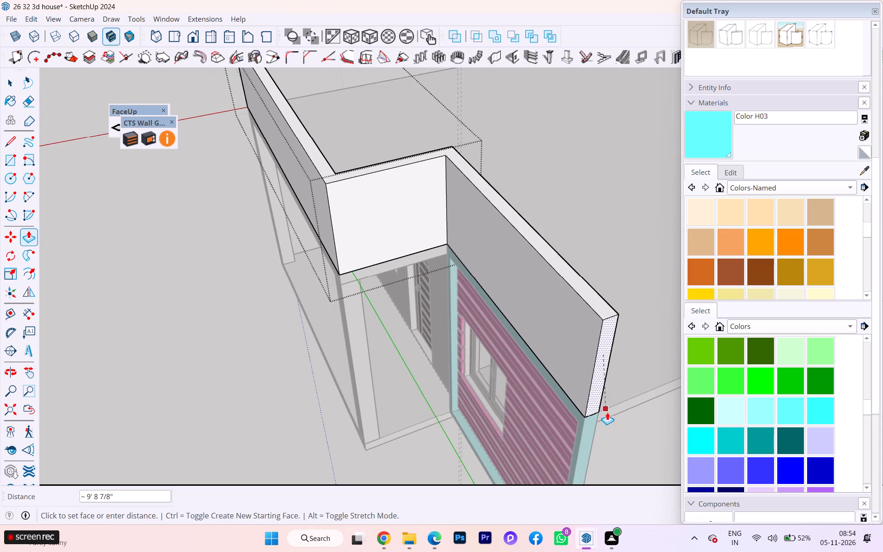
click(599, 413)
click(9, 85)
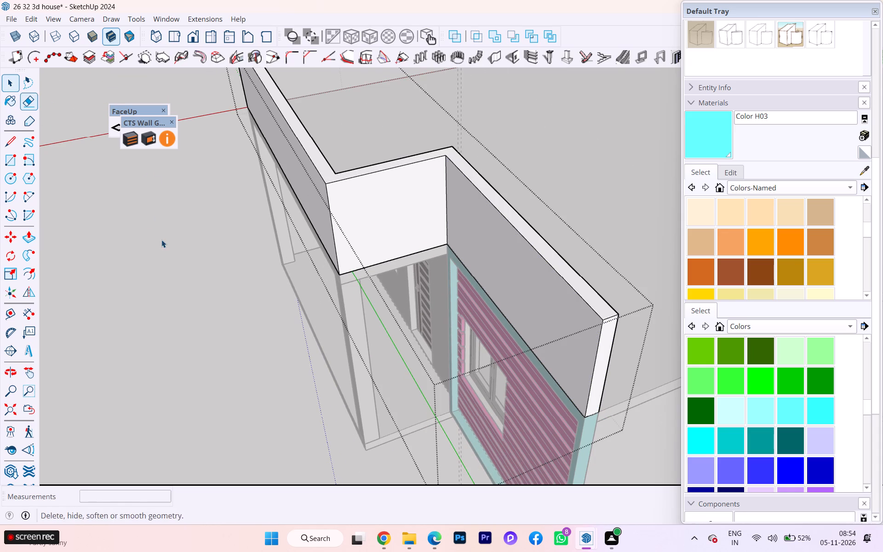
click(161, 240)
Examine the stepped parapet above the porch and board wall from several angles within the whole house.
middle_drag(389, 208, 595, 178)
scroll(385, 221, down, 3)
scroll(301, 227, up, 1)
scroll(296, 218, down, 1)
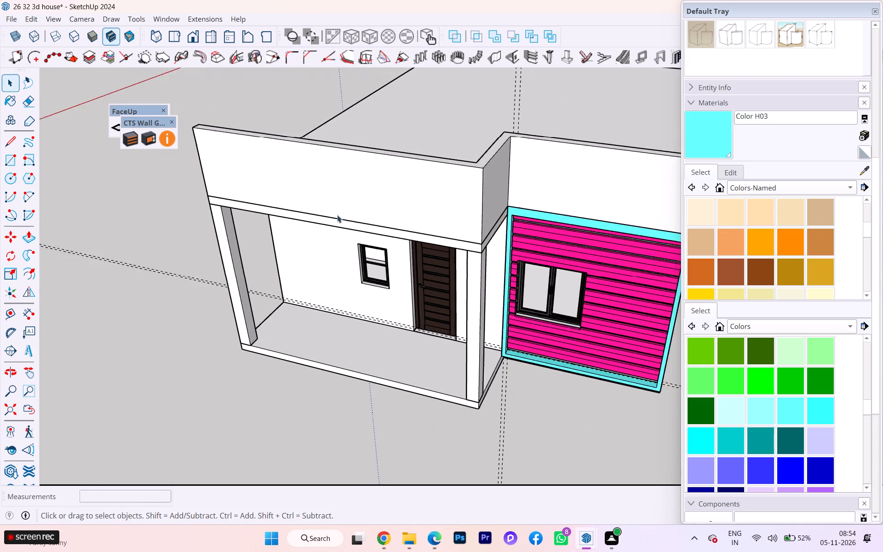
scroll(337, 215, down, 1)
middle_drag(420, 195, 454, 149)
scroll(461, 159, down, 1)
scroll(569, 179, up, 2)
scroll(608, 184, down, 1)
scroll(625, 187, up, 2)
scroll(625, 185, down, 1)
scroll(625, 184, up, 3)
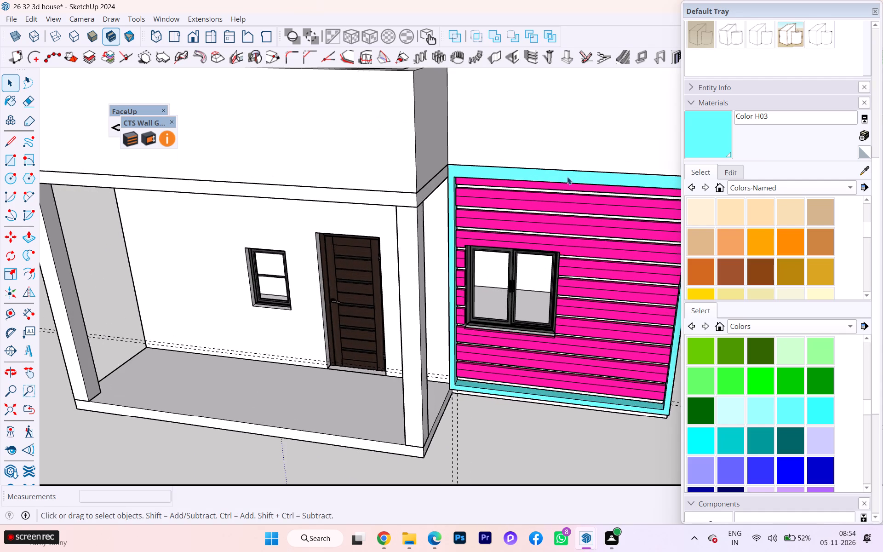
scroll(515, 165, up, 3)
scroll(437, 201, up, 2)
scroll(403, 201, down, 2)
scroll(403, 201, up, 1)
scroll(403, 201, down, 1)
scroll(403, 201, up, 1)
scroll(403, 201, down, 4)
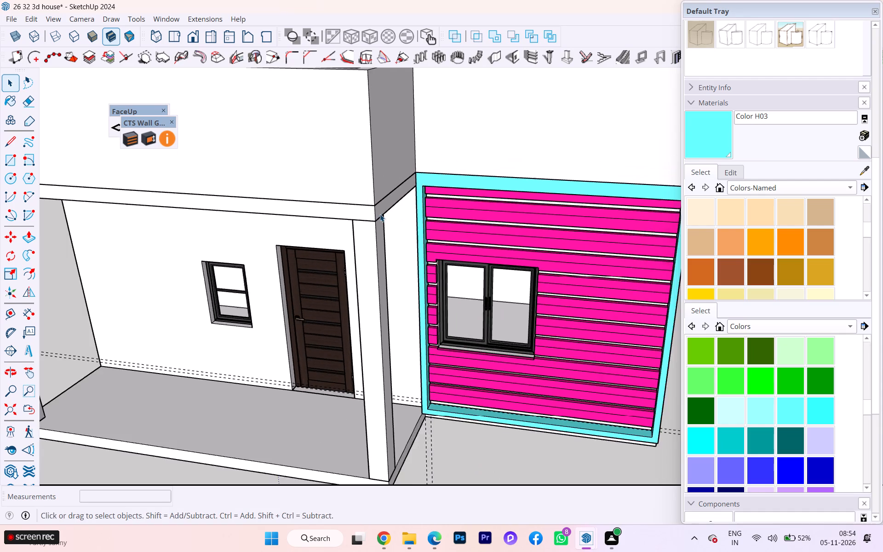
scroll(380, 214, down, 6)
scroll(380, 214, up, 1)
scroll(380, 214, down, 2)
scroll(380, 214, up, 1)
scroll(380, 214, down, 1)
middle_drag(456, 194, 325, 231)
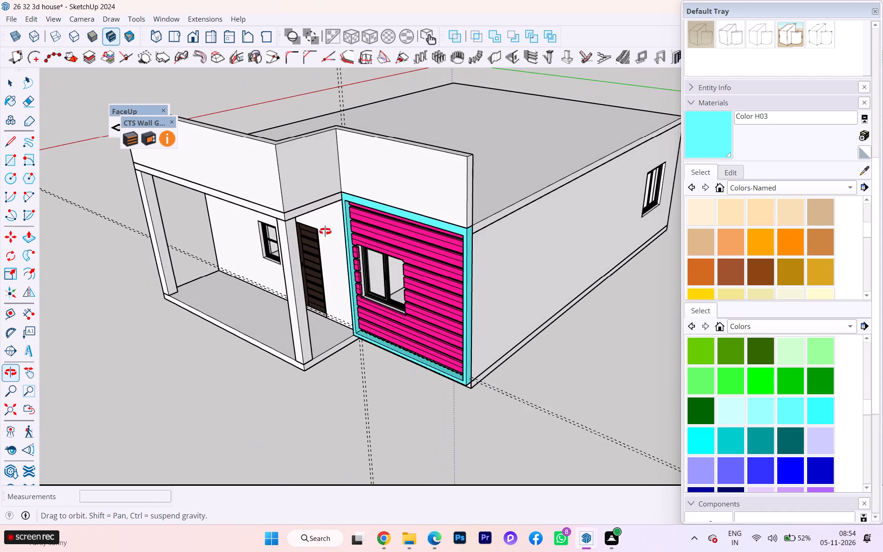
middle_drag(325, 231, 272, 260)
Examine the board wall's upper corner where the cyan border meets the parapet and side wall.
scroll(402, 197, up, 2)
scroll(465, 197, up, 4)
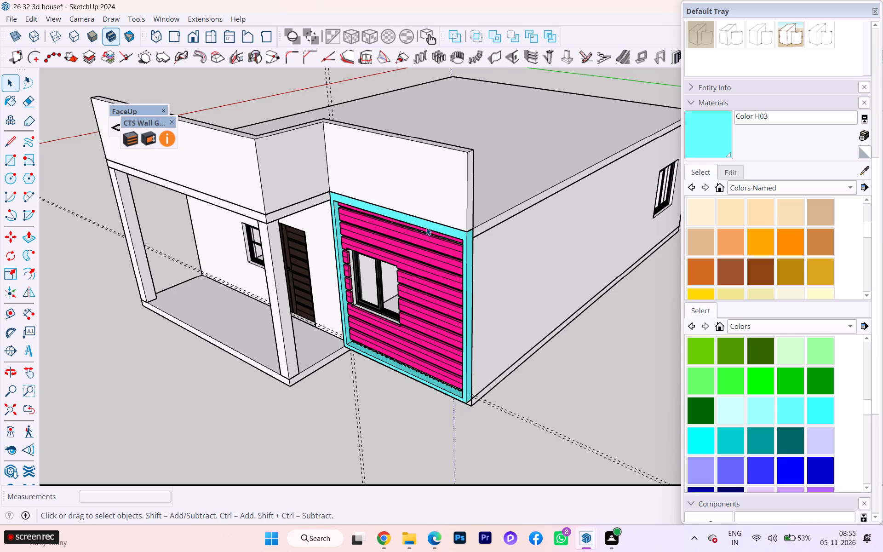
scroll(432, 234, up, 2)
scroll(460, 260, up, 11)
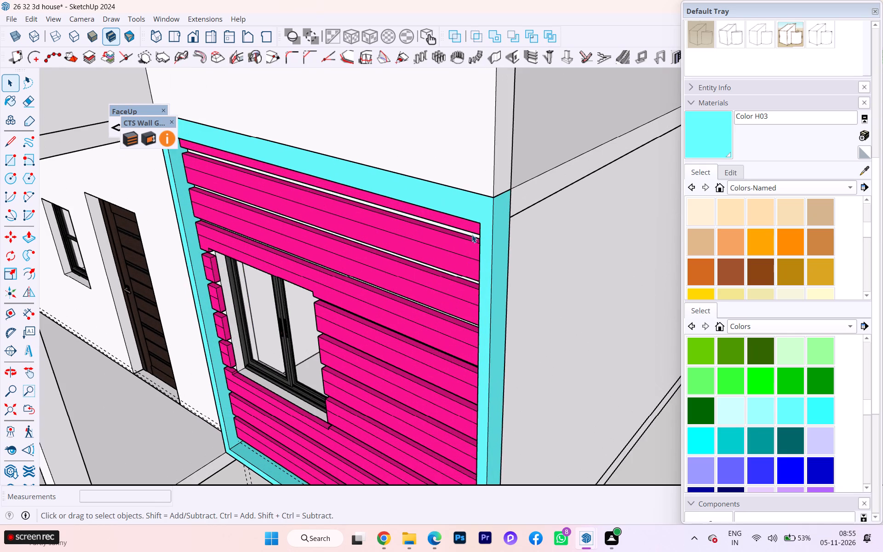
scroll(472, 235, down, 1)
middle_drag(472, 235, 438, 259)
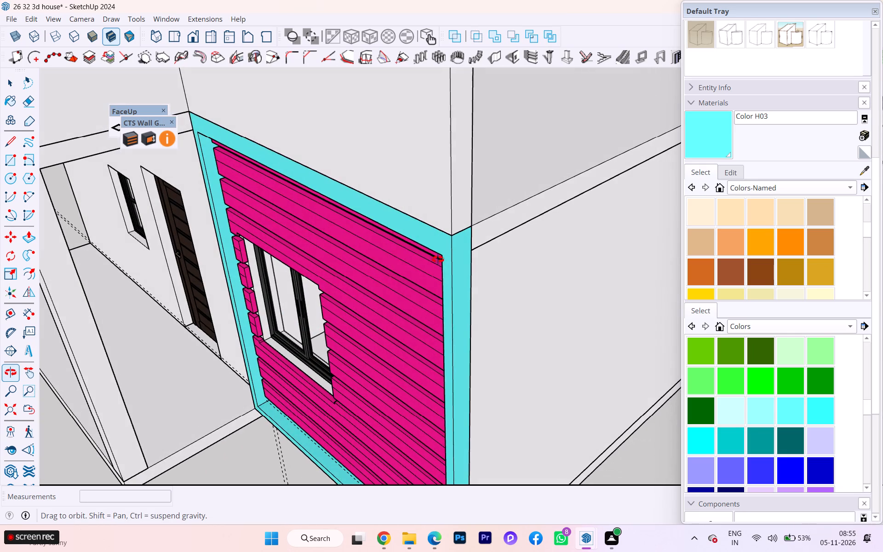
middle_drag(438, 259, 438, 259)
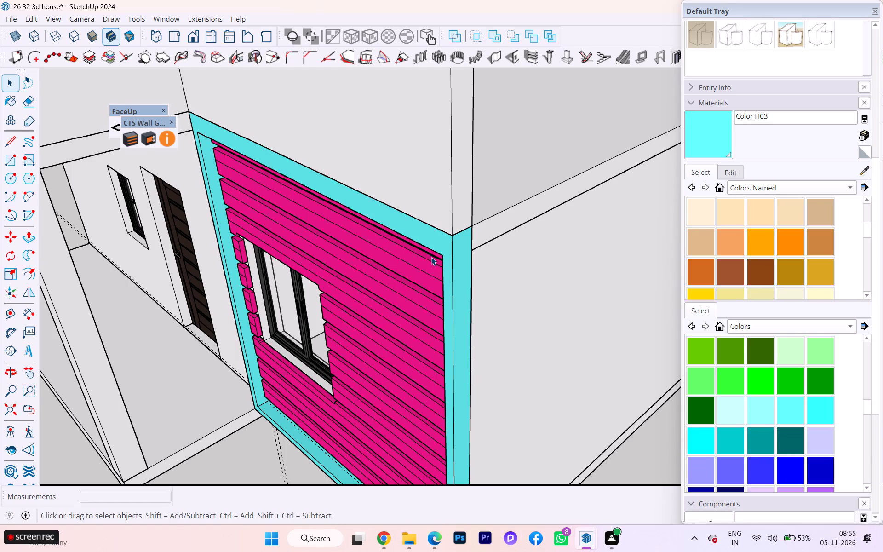
scroll(431, 258, down, 8)
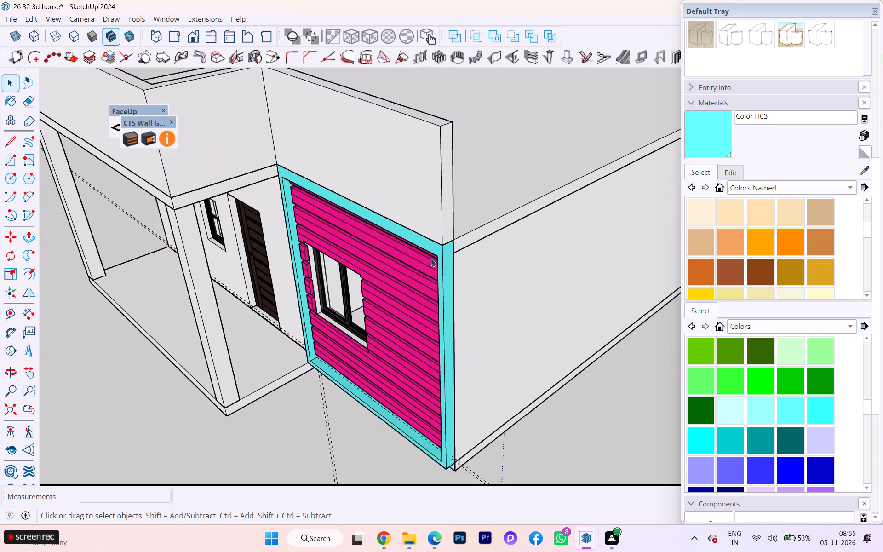
Open the parapet group and copy the inner face's vertical edge at the porch-side end 6" inward along that face.
middle_drag(477, 247, 781, 213)
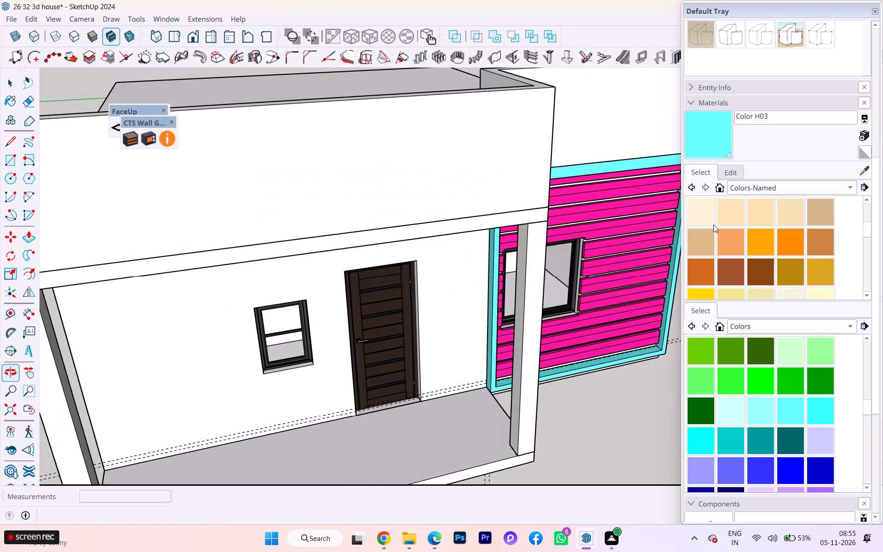
scroll(436, 221, down, 7)
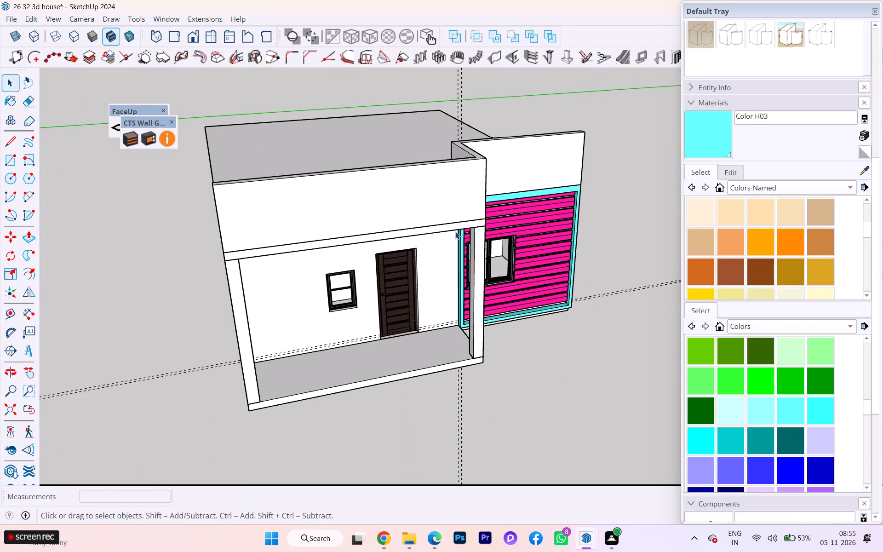
middle_drag(455, 233, 688, 228)
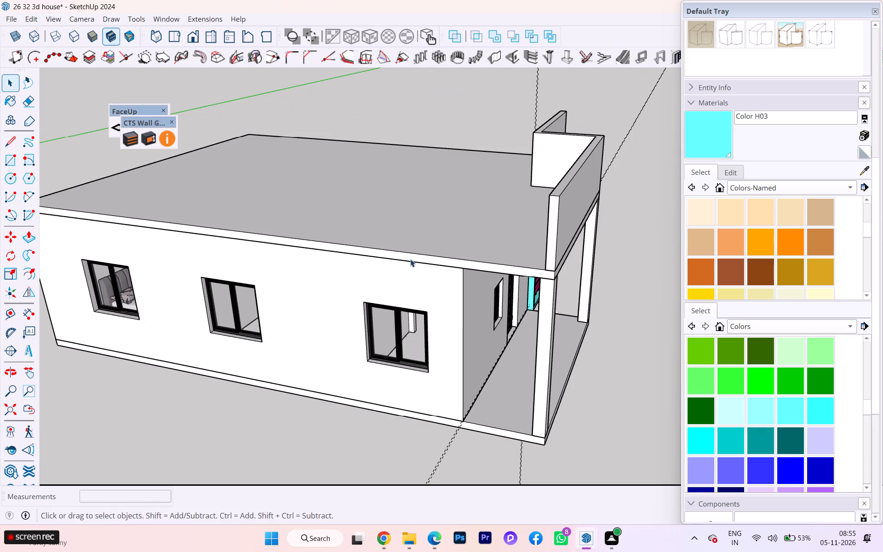
middle_drag(424, 262, 698, 308)
scroll(470, 258, down, 3)
click(568, 232)
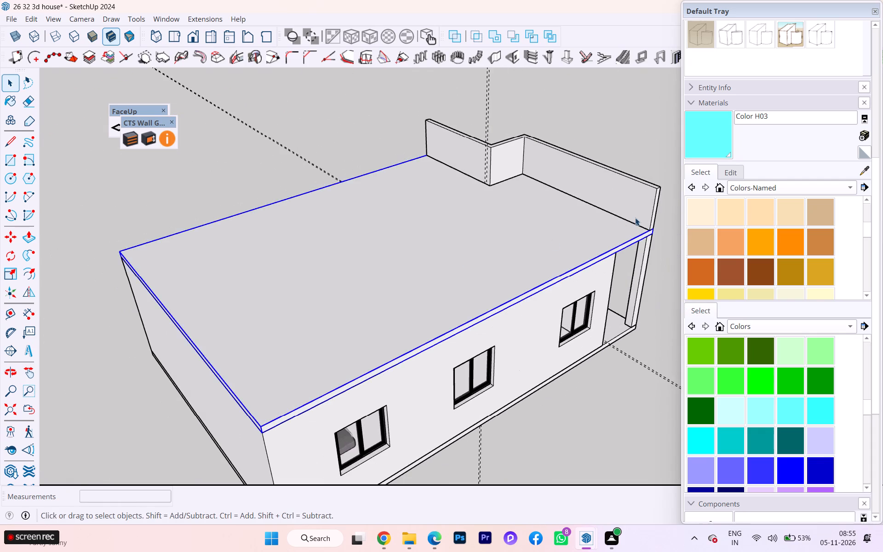
scroll(636, 217, down, 2)
scroll(636, 217, up, 3)
scroll(636, 217, down, 1)
scroll(636, 217, up, 1)
double_click(658, 211)
click(658, 207)
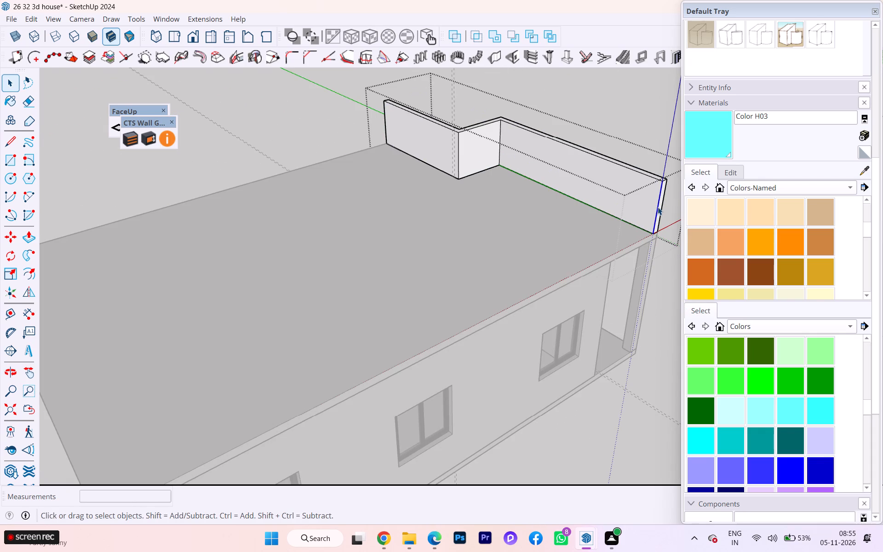
key(m)
click(658, 207)
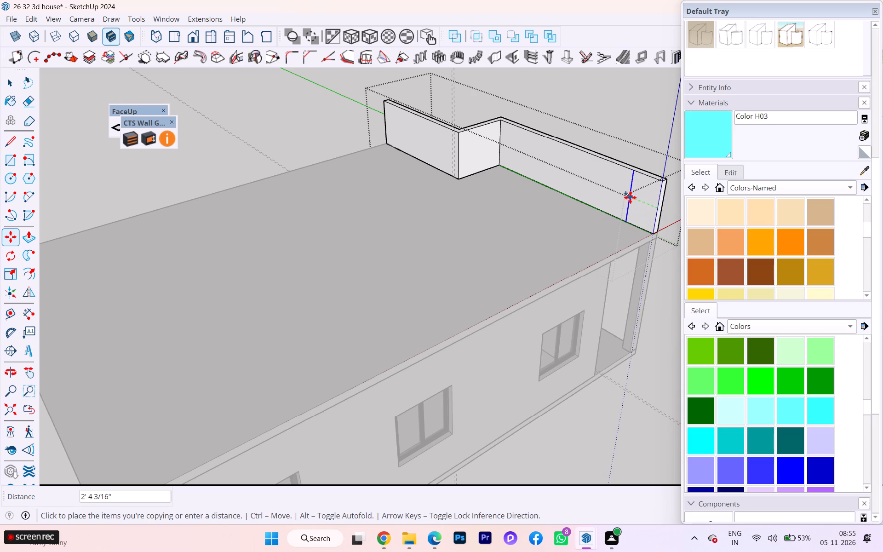
key(6)
key(Return)
Extrude the parapet's 6" porch-side strip 36' 6" along the three-window side's roof edge to the rear corner.
scroll(659, 203, up, 2)
key(p)
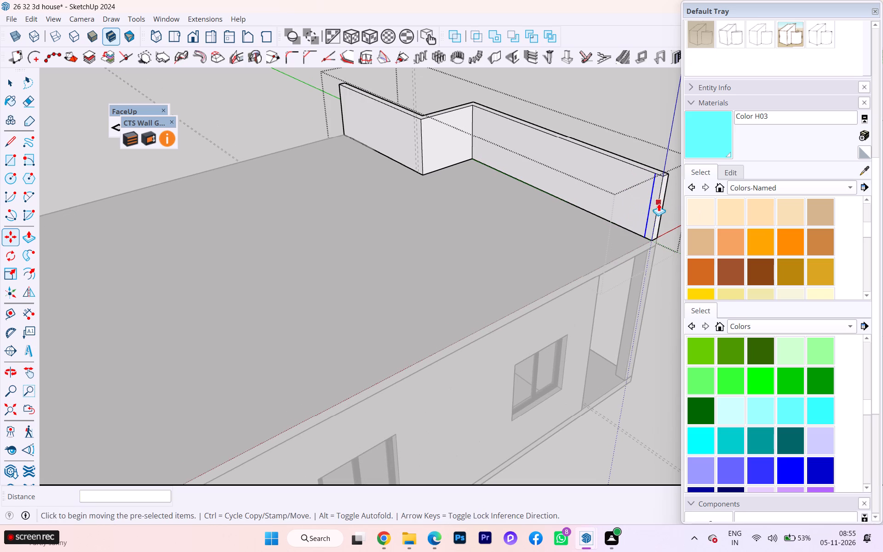
click(657, 194)
scroll(519, 232, down, 4)
scroll(563, 224, up, 1)
scroll(563, 224, down, 2)
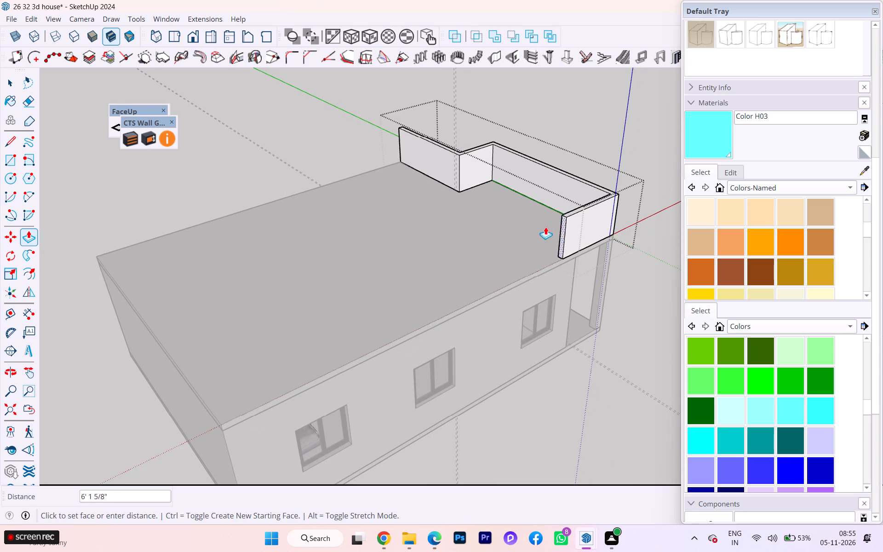
click(220, 425)
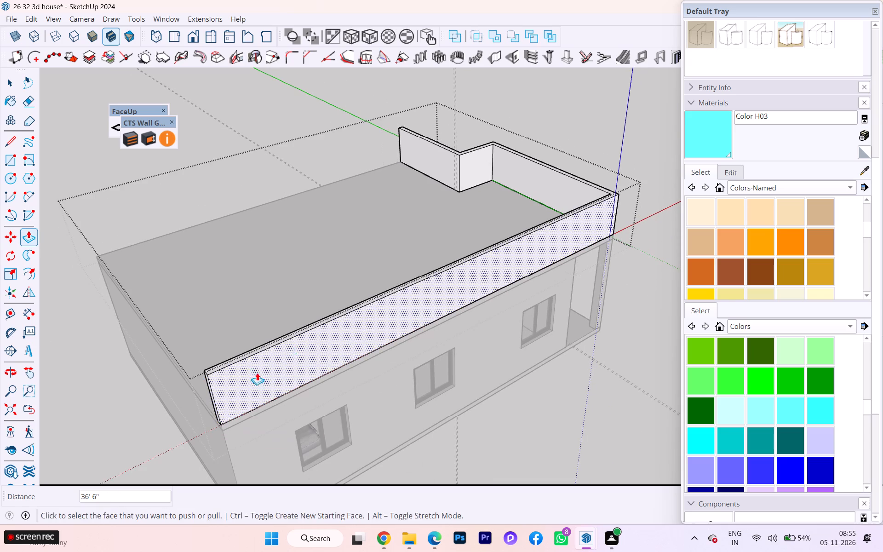
Copy the parapet inner face's vertical edge at the rear corner of the three-window side 6" inward along that face.
scroll(371, 316, down, 1)
middle_drag(374, 312, 795, 280)
scroll(235, 309, down, 6)
scroll(241, 301, up, 1)
scroll(246, 301, down, 2)
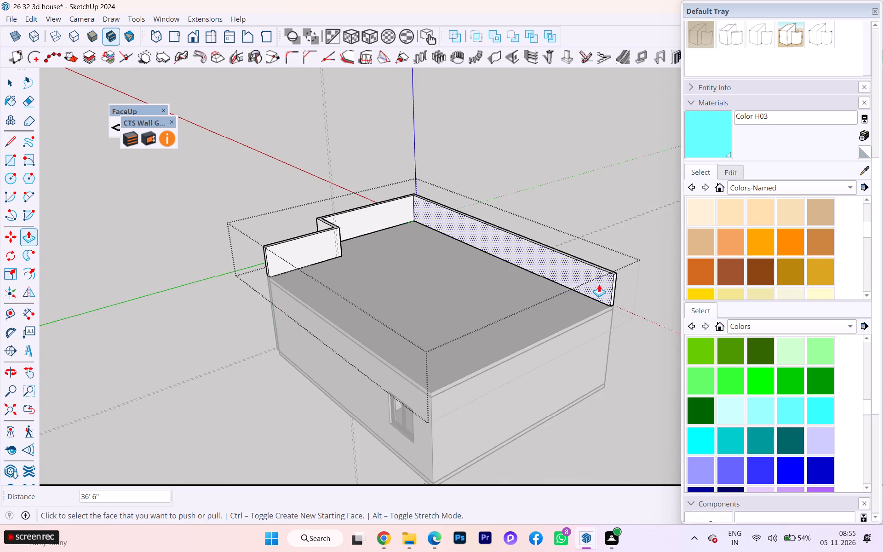
scroll(600, 284, up, 13)
click(5, 87)
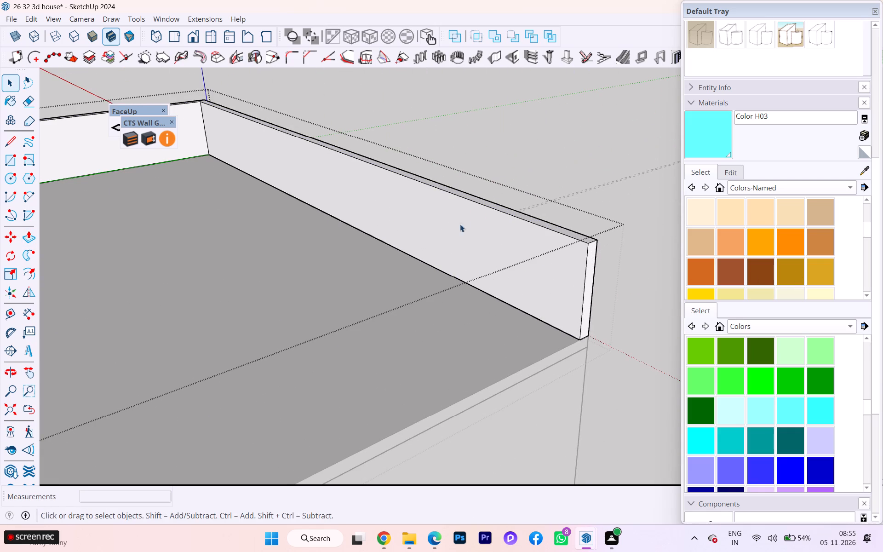
click(583, 279)
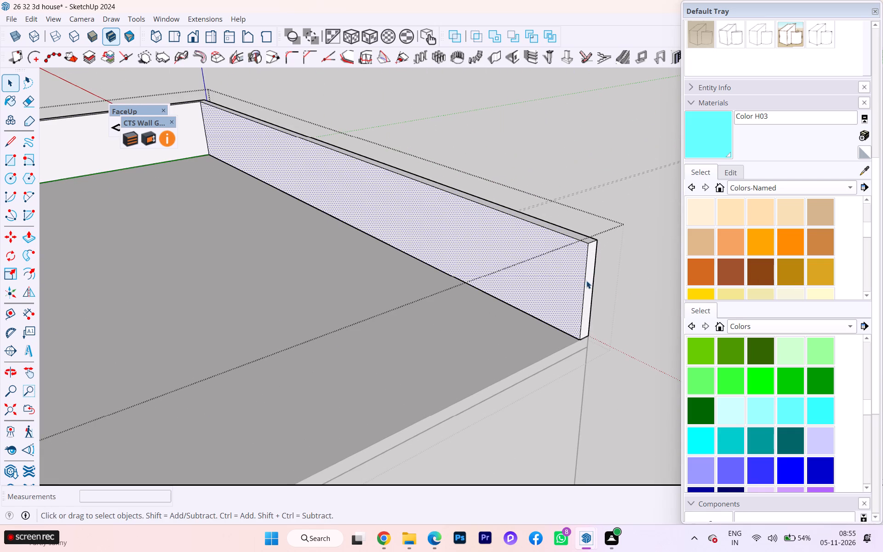
click(586, 281)
key(m)
click(583, 280)
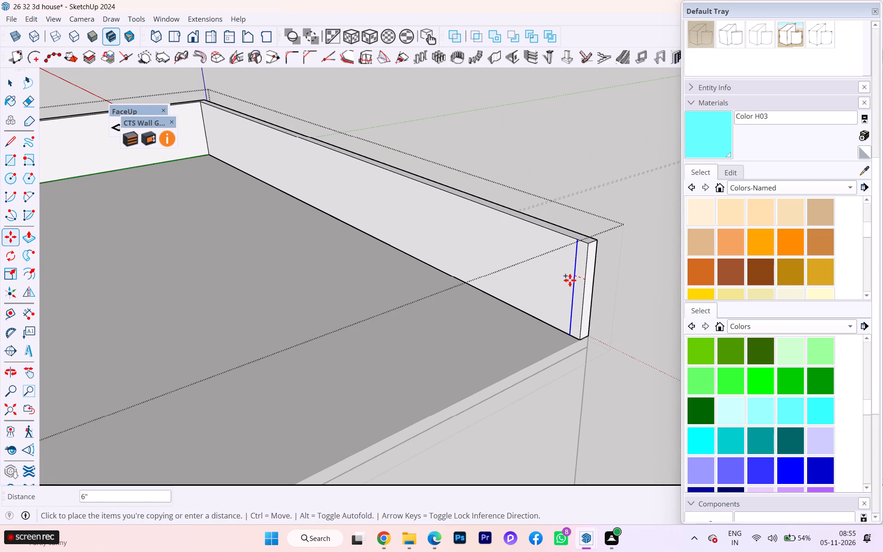
key(6)
key(Return)
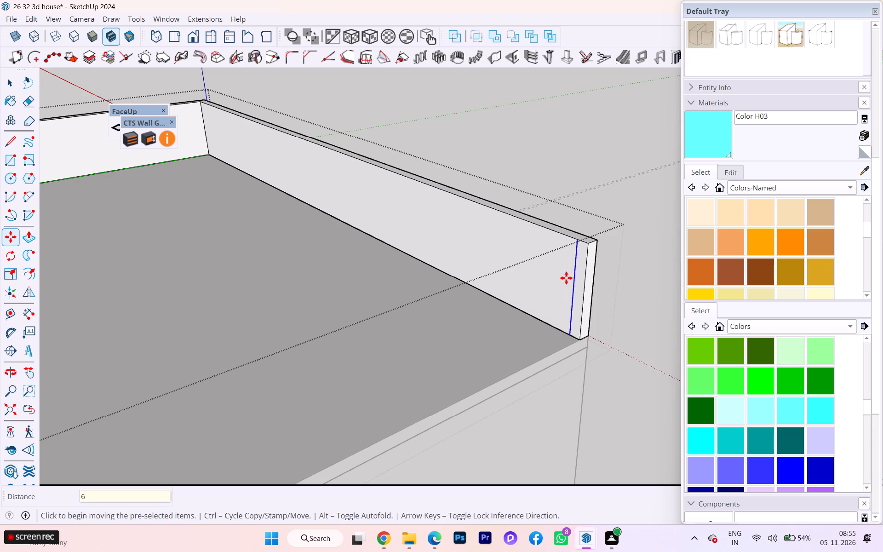
Extrude the 6" end strip 25' 6" along the rear roof edge to the opposite rear corner.
key(p)
click(585, 261)
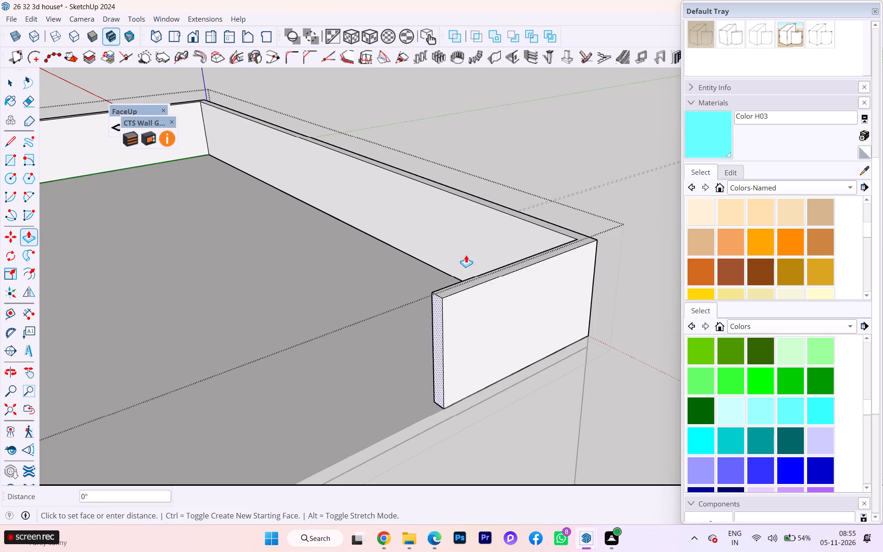
scroll(496, 229, down, 1)
scroll(497, 228, up, 1)
scroll(499, 226, down, 2)
scroll(548, 193, down, 6)
scroll(557, 189, up, 2)
scroll(557, 189, down, 2)
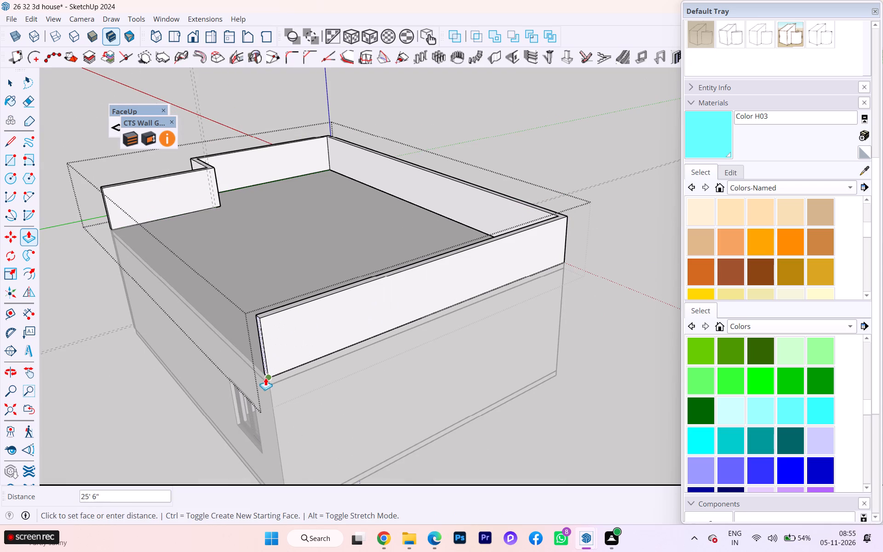
click(265, 378)
Copy the rear parapet's inner vertical edge at its free end 6" inward along the inner face.
scroll(316, 348, down, 1)
middle_drag(320, 346, 633, 344)
scroll(227, 285, down, 2)
scroll(224, 284, up, 1)
scroll(224, 284, down, 2)
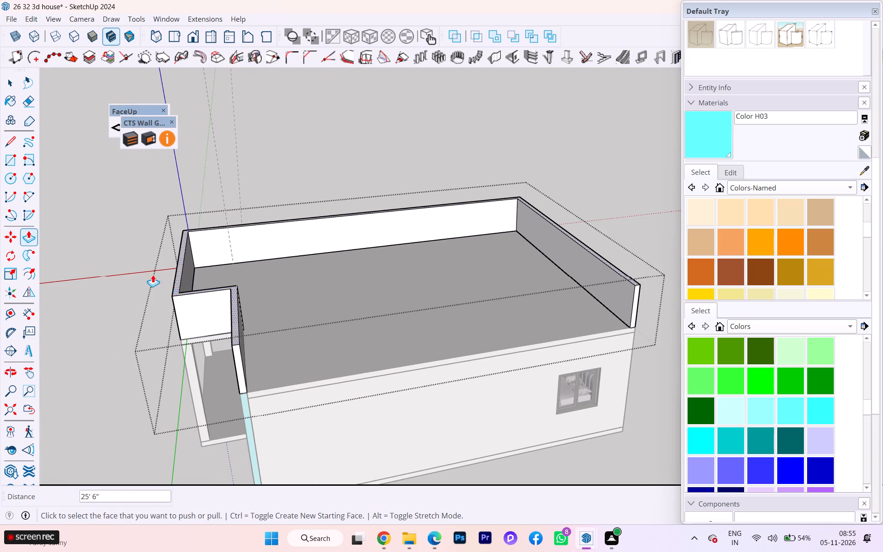
click(11, 88)
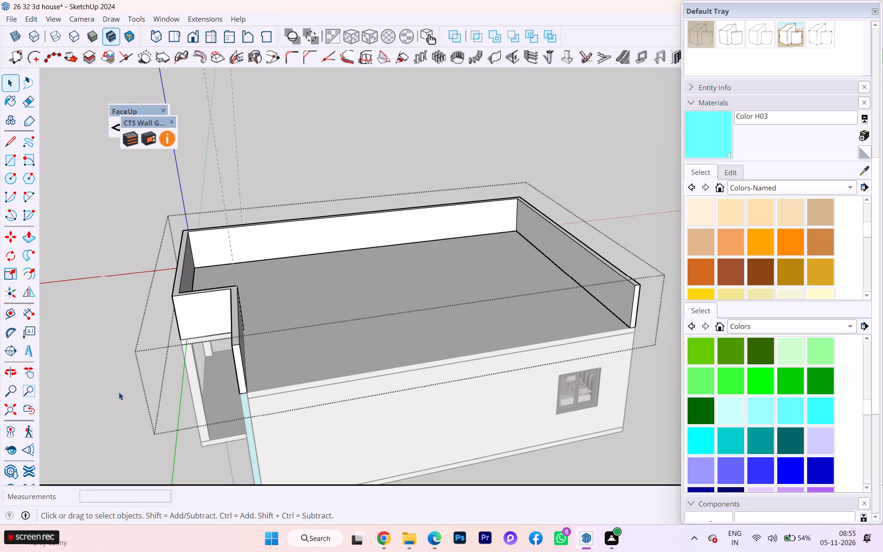
click(631, 313)
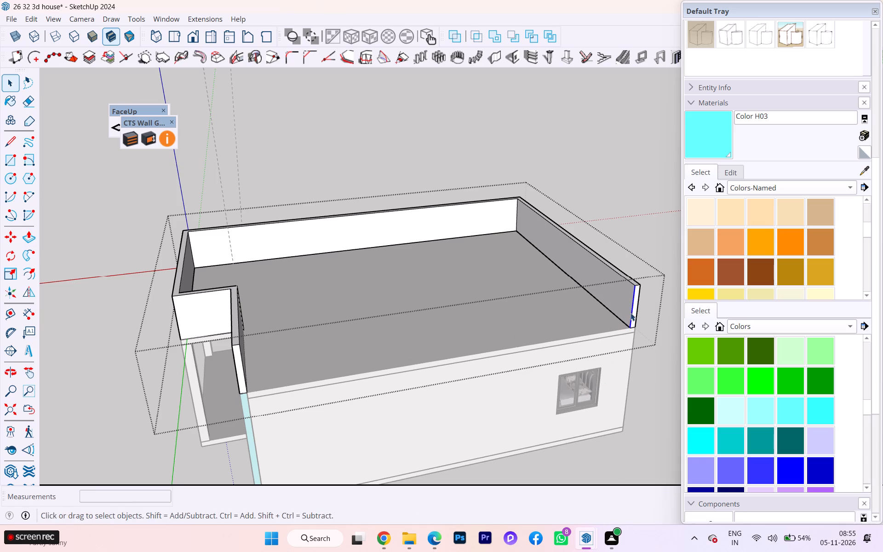
scroll(637, 303, up, 7)
key(m)
click(630, 310)
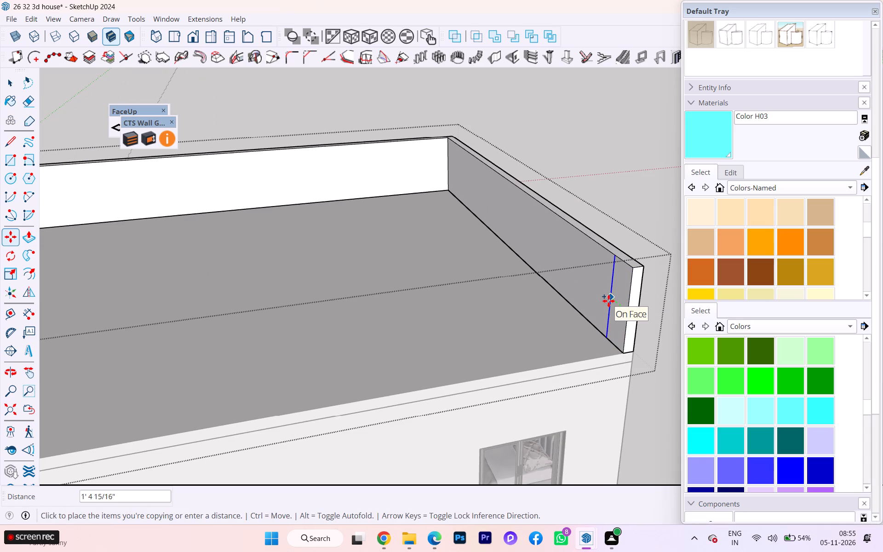
key(6)
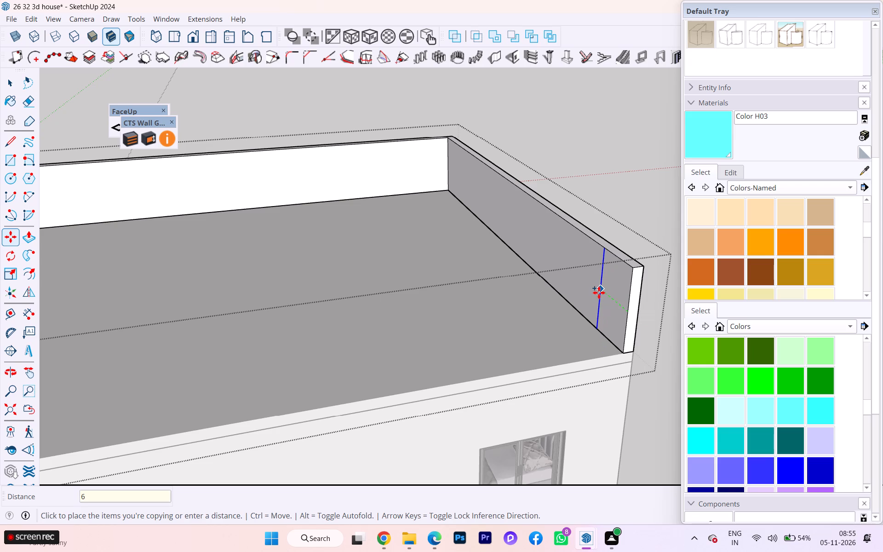
key(Return)
Extrude that 6" strip 31' 6" along the remaining side's roof edge to meet the front parapet above the board wall.
scroll(607, 301, up, 1)
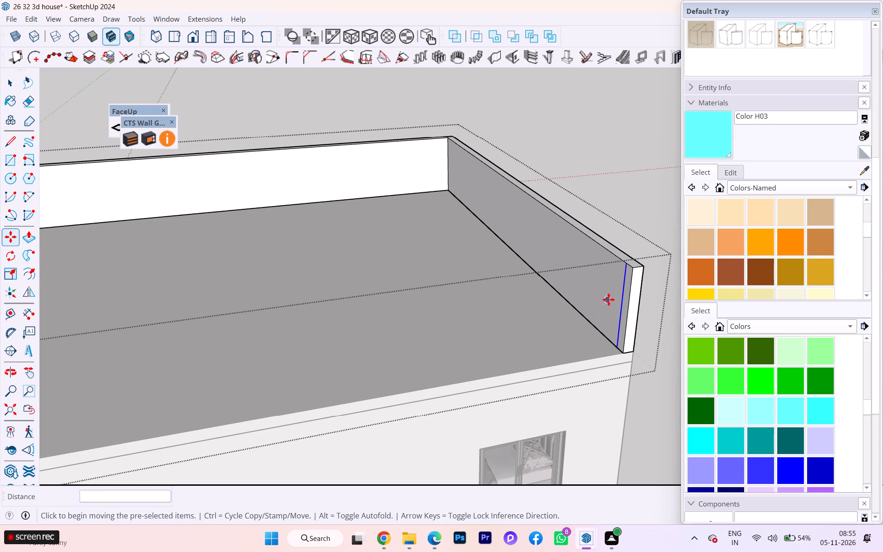
scroll(608, 299, up, 2)
key(p)
click(630, 277)
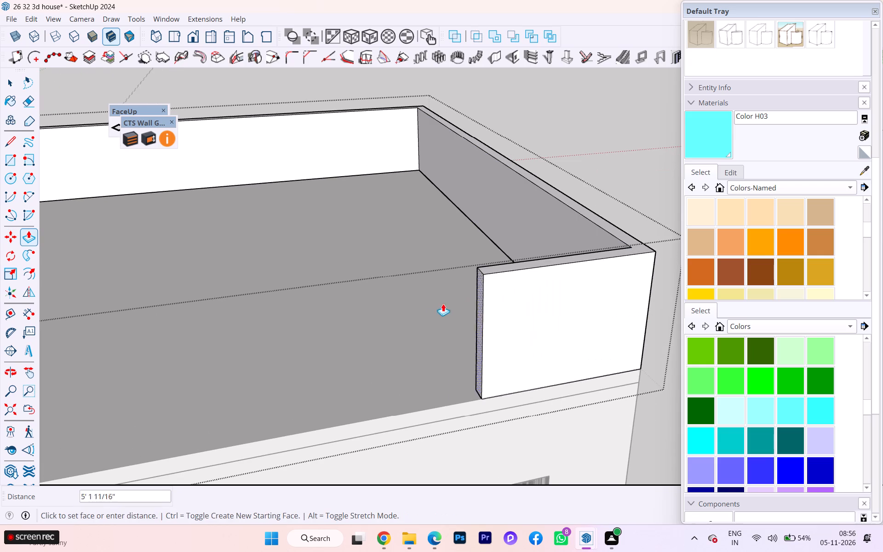
scroll(498, 296, down, 4)
scroll(546, 293, down, 1)
scroll(585, 302, down, 1)
scroll(585, 302, up, 1)
scroll(585, 302, down, 5)
scroll(597, 310, up, 2)
scroll(597, 310, down, 1)
scroll(597, 310, up, 1)
scroll(597, 310, down, 2)
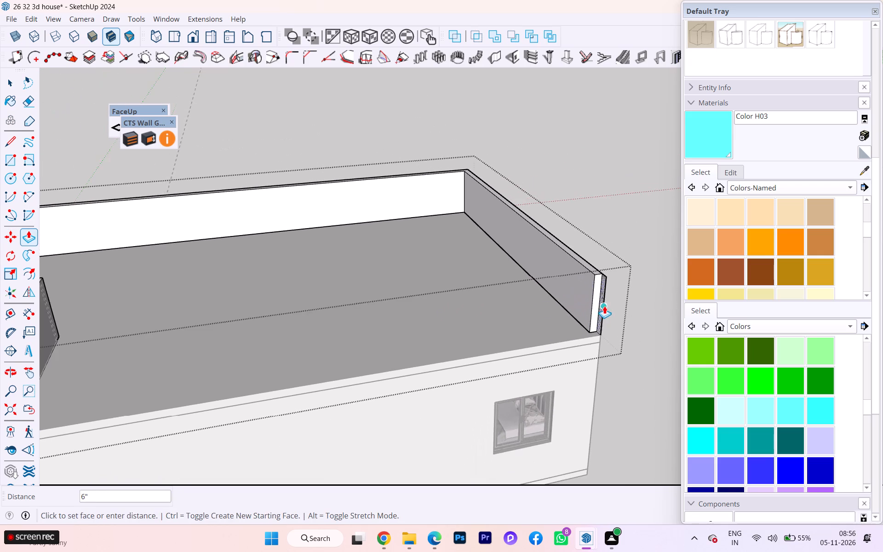
scroll(604, 306, down, 2)
scroll(160, 351, up, 2)
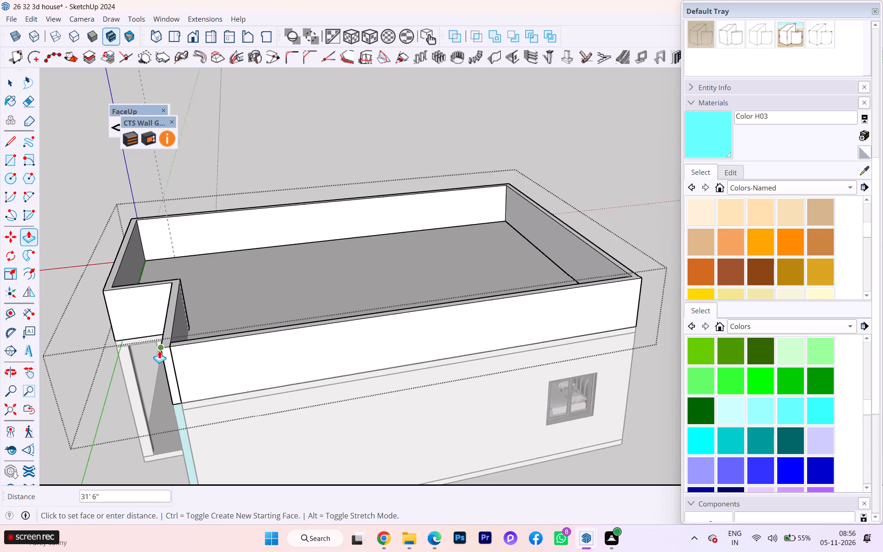
scroll(159, 351, up, 5)
click(169, 348)
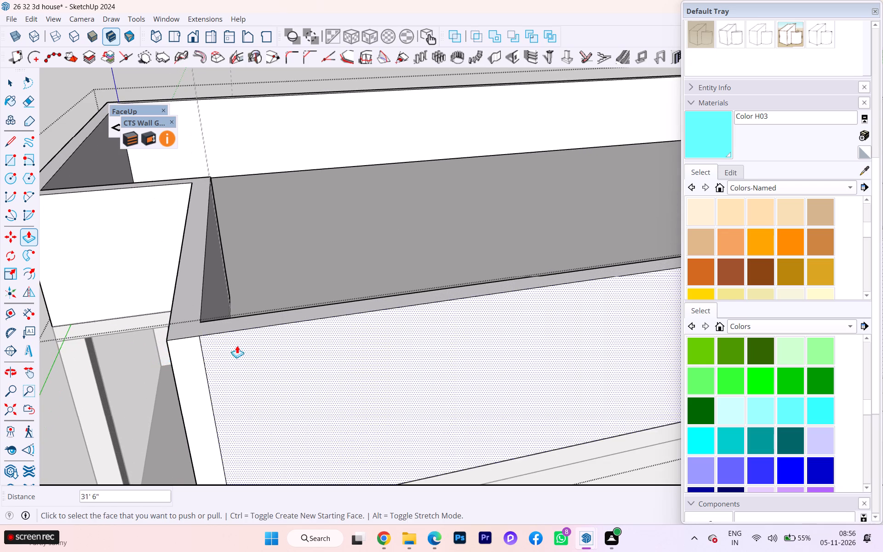
Erase the leftover vertical seam line on the side parapet's outer face near the board-wall corner.
scroll(241, 344, down, 1)
middle_drag(260, 346, 330, 350)
key(e)
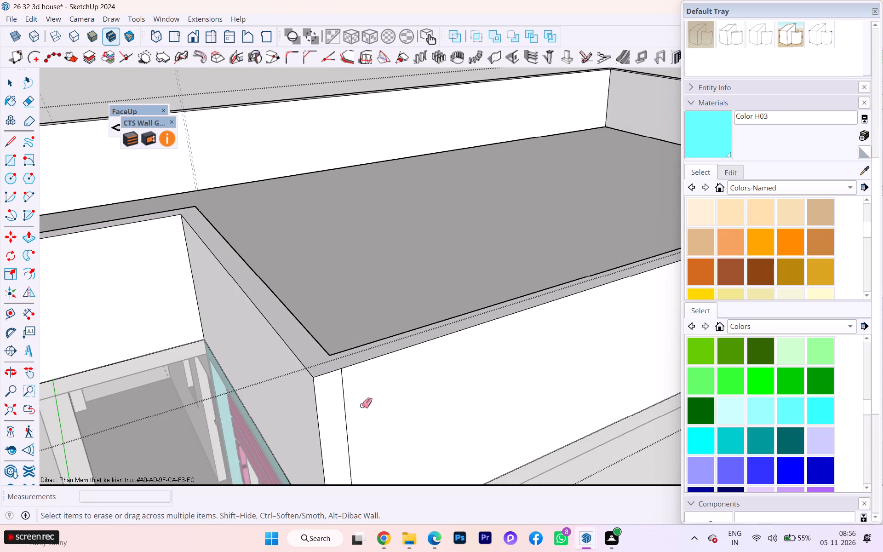
click(344, 414)
scroll(412, 381, down, 2)
scroll(430, 378, up, 4)
scroll(436, 377, down, 1)
scroll(459, 372, up, 2)
scroll(459, 372, down, 5)
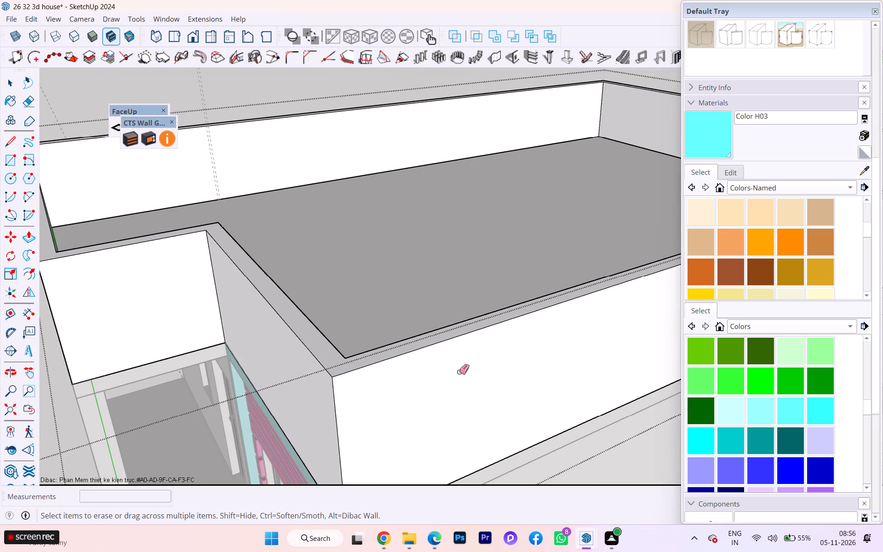
Close the parapet group and examine the full roof parapet, porch front and board wall from several angles.
click(6, 87)
scroll(326, 290, down, 7)
scroll(362, 288, up, 1)
scroll(353, 302, down, 1)
scroll(267, 374, down, 1)
middle_drag(286, 369, 381, 350)
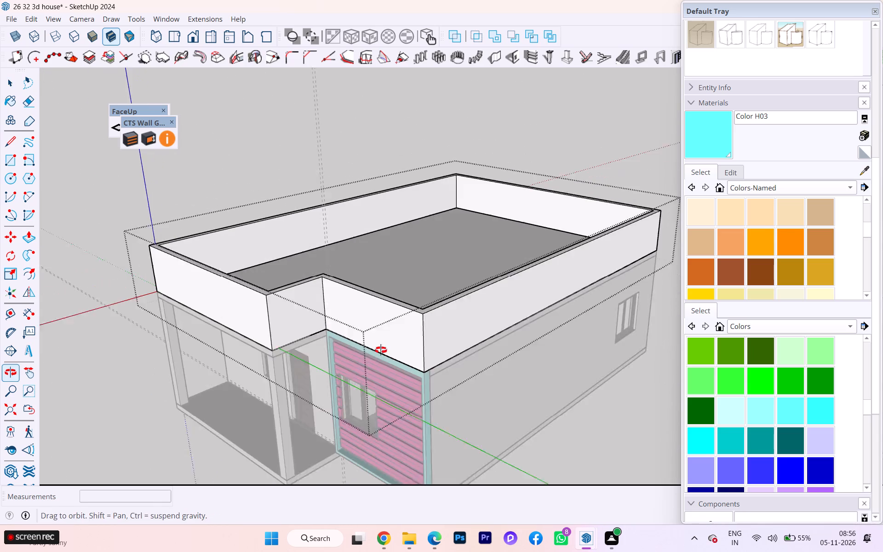
middle_drag(381, 350, 385, 350)
scroll(345, 374, down, 1)
middle_drag(345, 374, 551, 347)
click(189, 357)
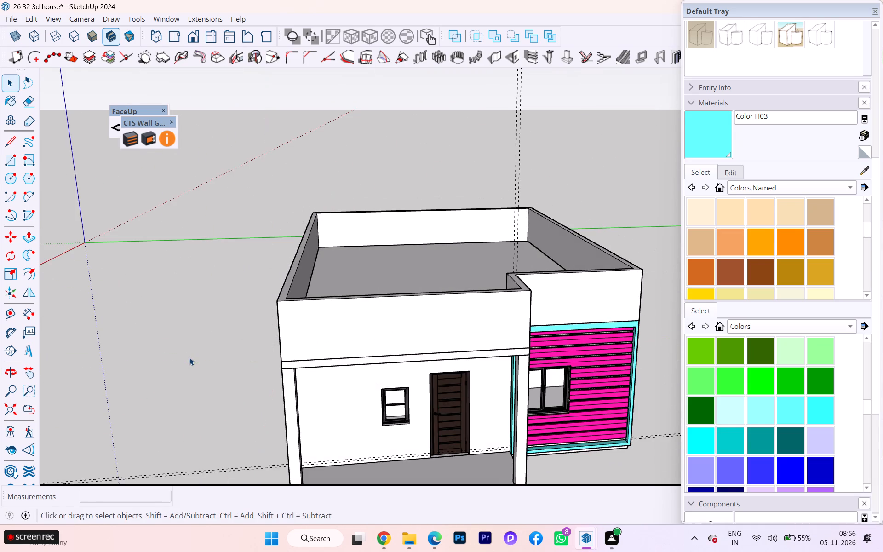
scroll(241, 345, down, 4)
scroll(338, 388, up, 2)
scroll(338, 388, down, 2)
scroll(338, 388, up, 1)
middle_drag(302, 387, 387, 328)
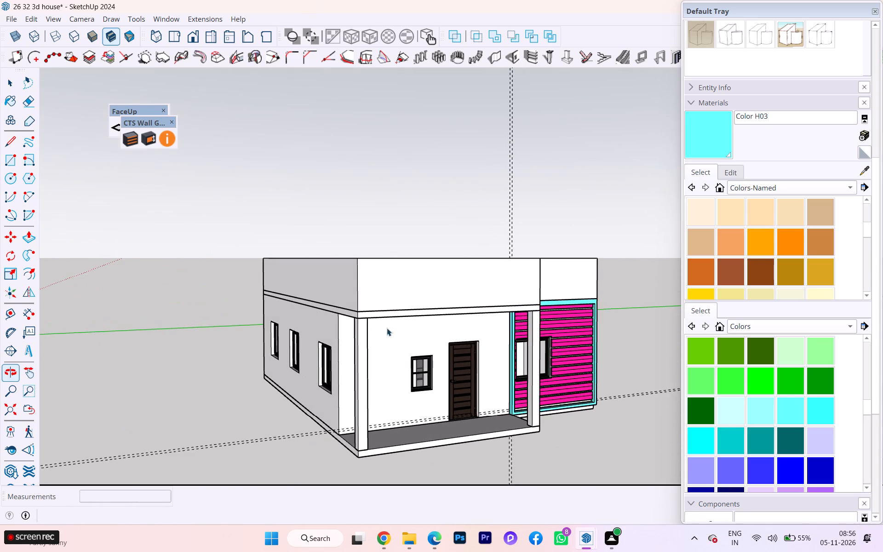
scroll(258, 343, up, 1)
scroll(384, 325, up, 2)
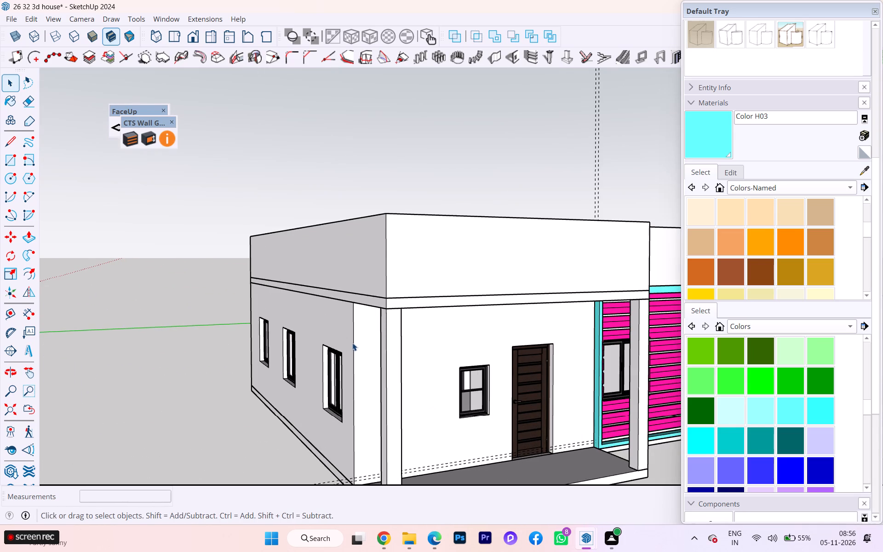
scroll(350, 344, up, 1)
scroll(350, 344, down, 1)
scroll(349, 344, up, 1)
scroll(327, 349, down, 3)
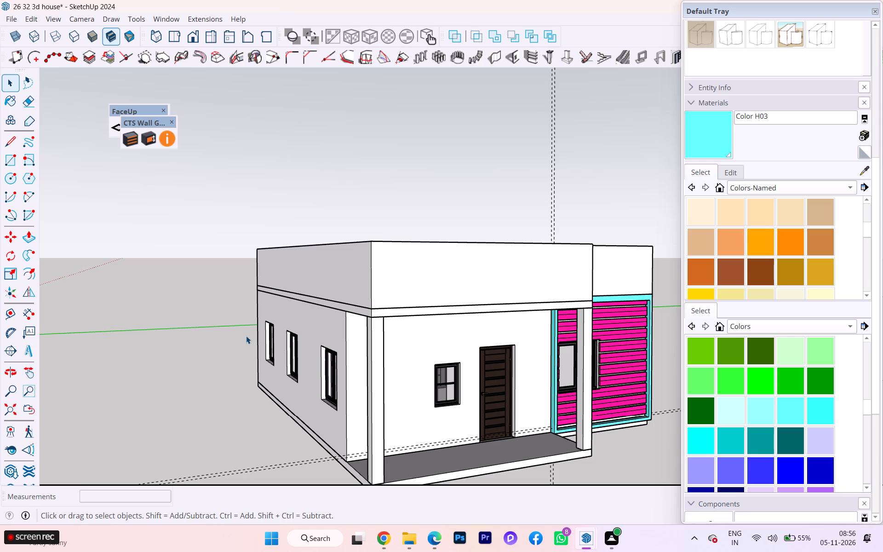
scroll(620, 273, down, 1)
middle_drag(620, 273, 238, 397)
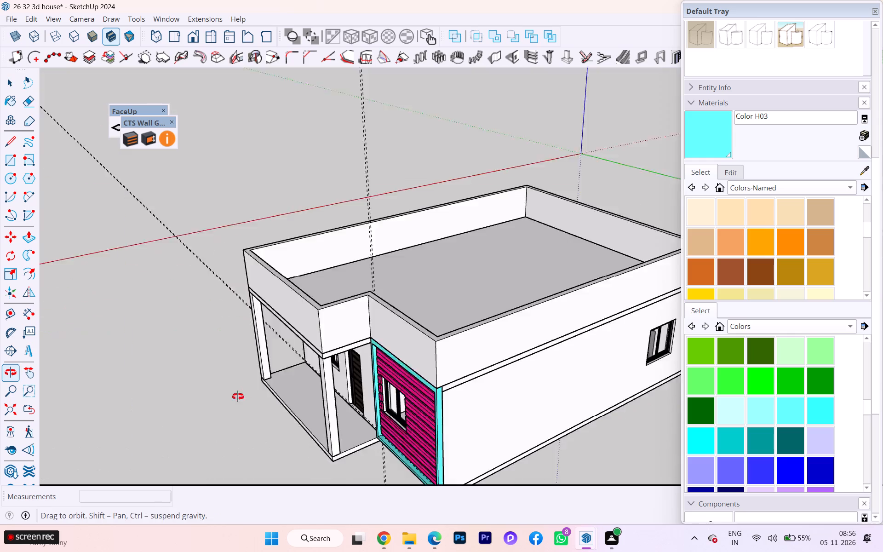
middle_drag(238, 397, 195, 415)
Open the parapet group and place a vertical guide 3' inward from the outer corner edge of the face above the board wall.
double_click(395, 375)
scroll(395, 375, up, 2)
scroll(395, 375, down, 1)
scroll(395, 375, up, 2)
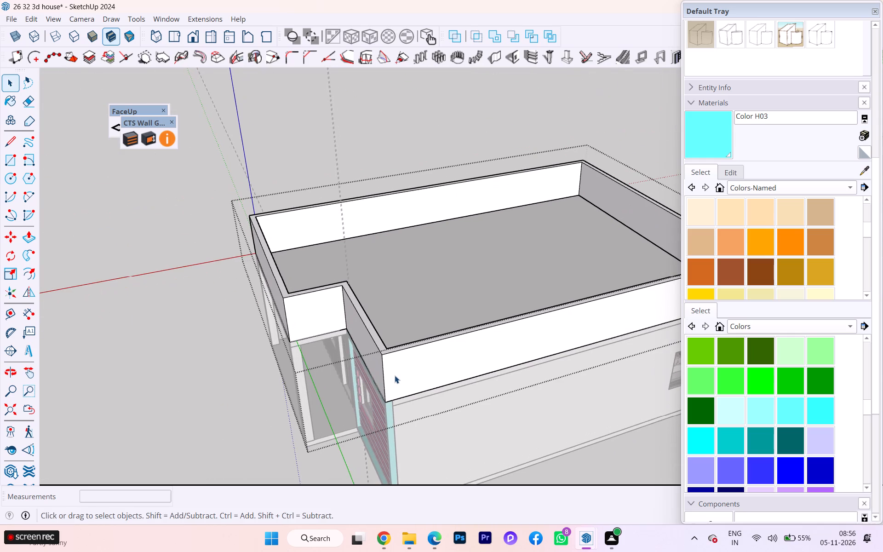
middle_drag(393, 380, 541, 353)
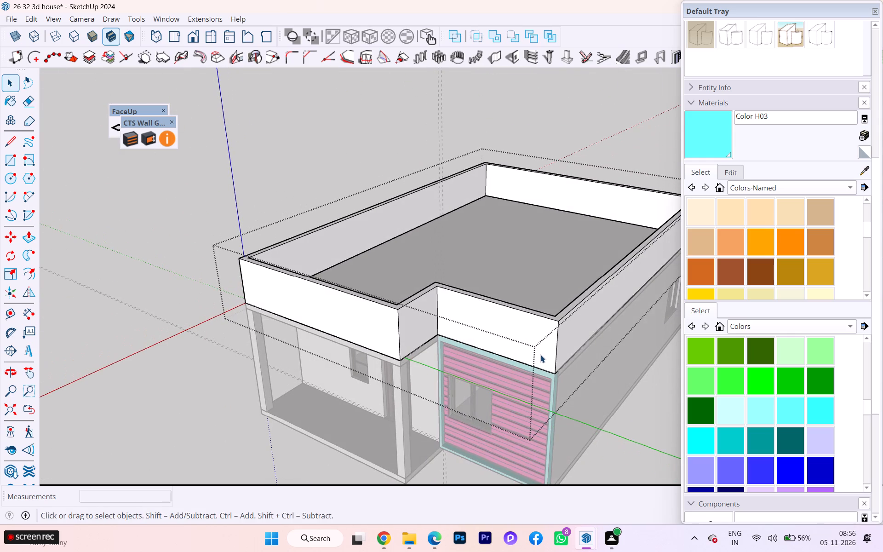
key(t)
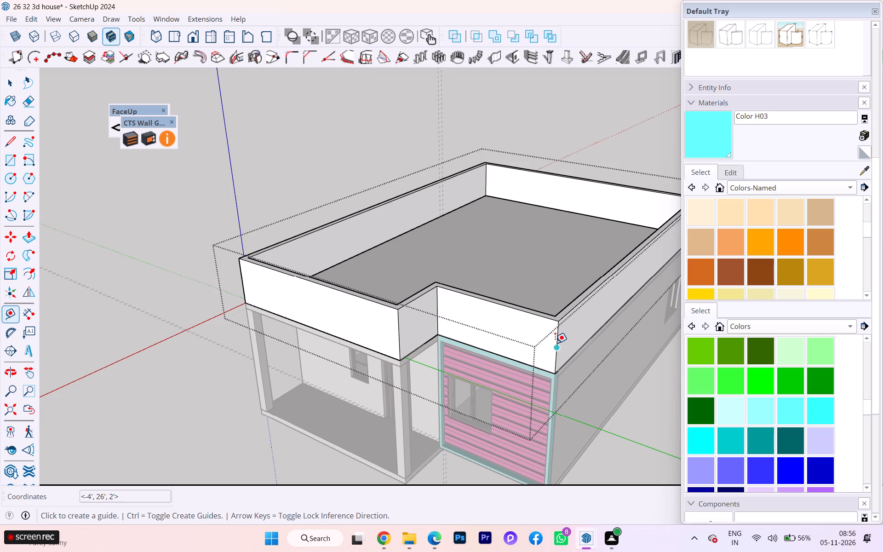
click(555, 343)
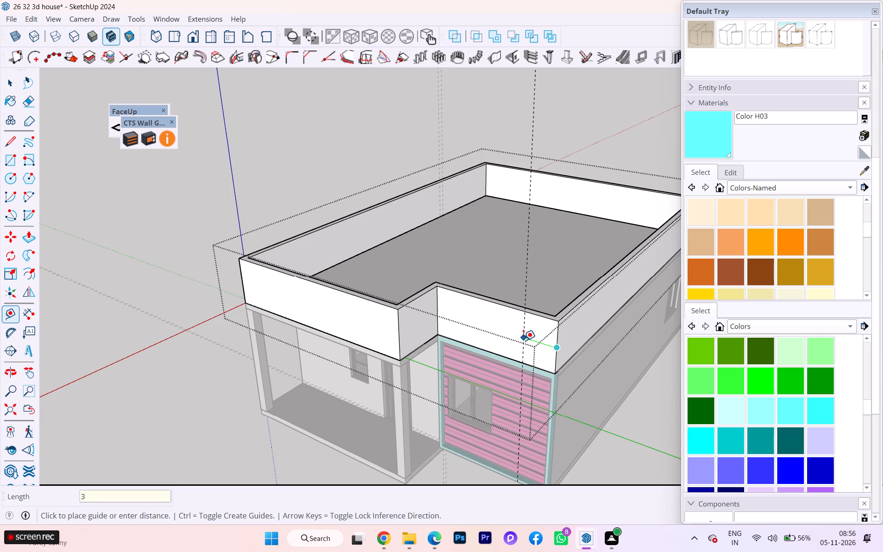
key(3)
key(apostrophe)
key(Return)
key(Return)
Place a second vertical guide 3" from the first one, farther from the outer corner, on the same parapet face.
scroll(527, 336, up, 1)
scroll(527, 336, down, 1)
scroll(527, 336, up, 2)
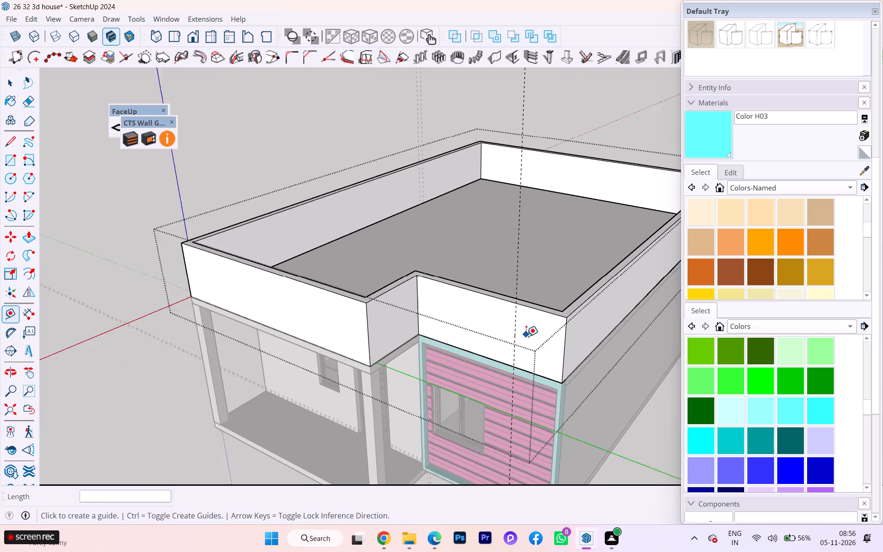
scroll(526, 336, up, 1)
click(513, 335)
key(6)
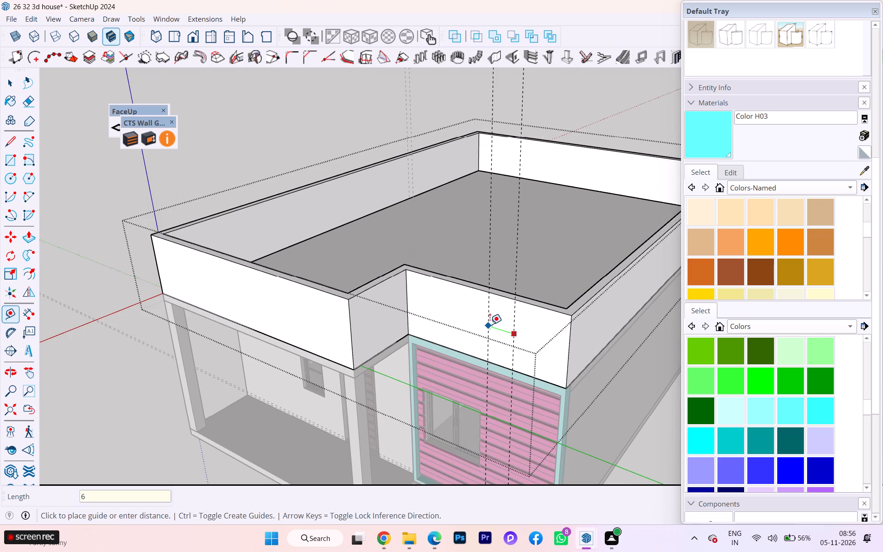
key(BackSpace)
key(3)
key(Return)
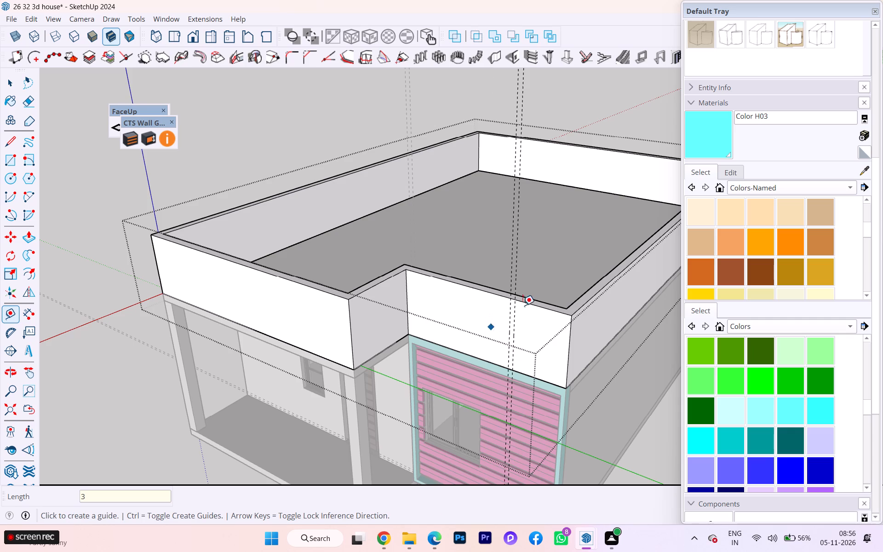
Draw a 4' by 3" rectangle between the two vertical guides, spanning the full height of the parapet face above the board wall.
scroll(519, 308, up, 2)
scroll(519, 309, down, 1)
scroll(518, 310, up, 4)
middle_drag(515, 331, 589, 293)
key(r)
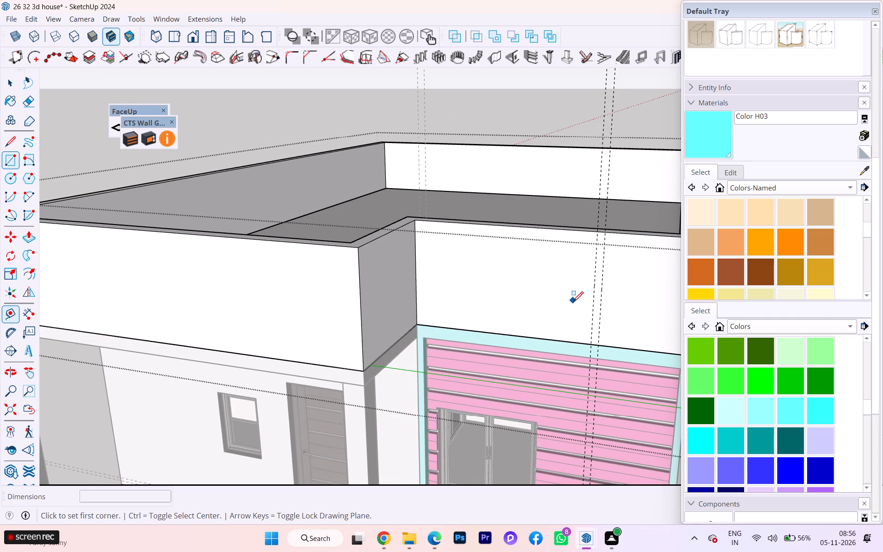
scroll(516, 304, down, 4)
scroll(619, 256, up, 3)
scroll(577, 264, down, 3)
scroll(577, 264, up, 2)
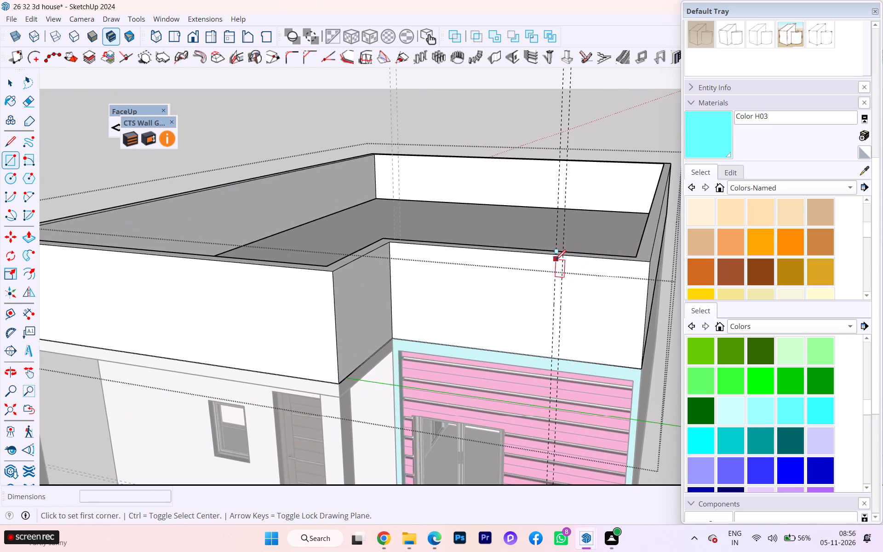
click(555, 255)
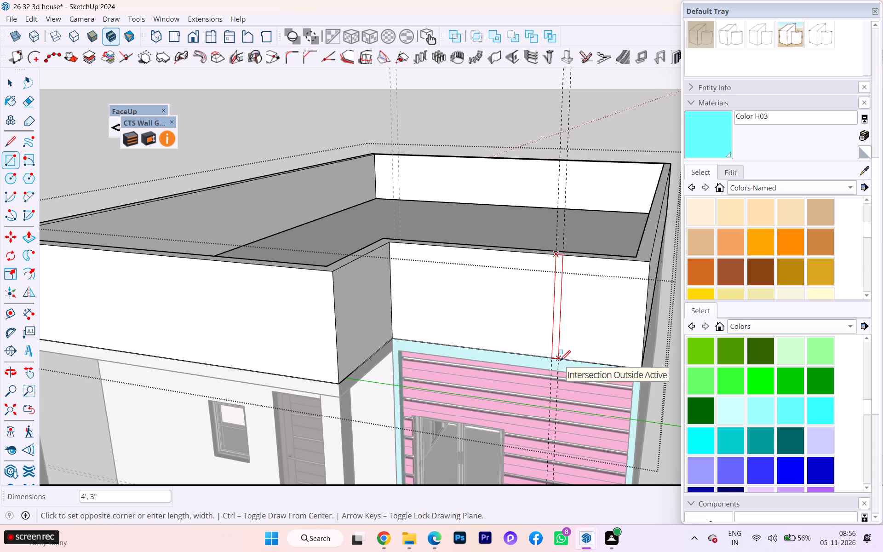
click(560, 361)
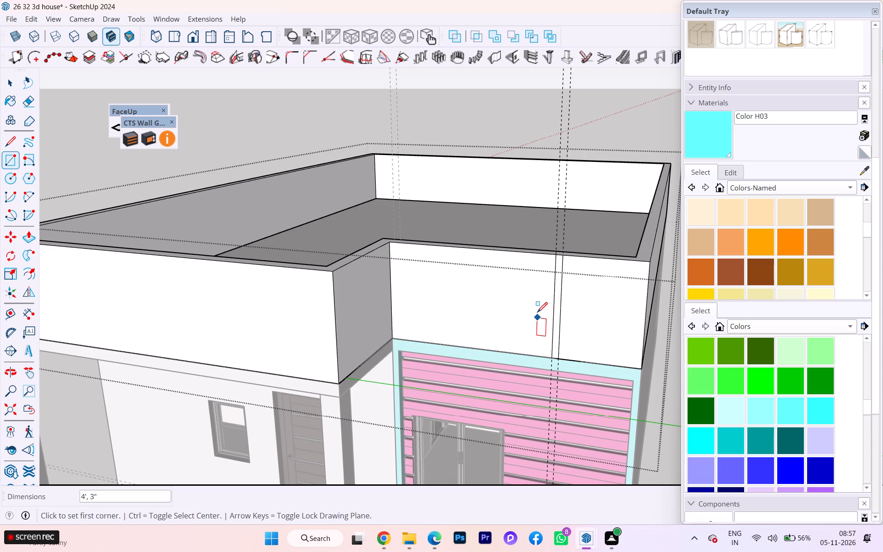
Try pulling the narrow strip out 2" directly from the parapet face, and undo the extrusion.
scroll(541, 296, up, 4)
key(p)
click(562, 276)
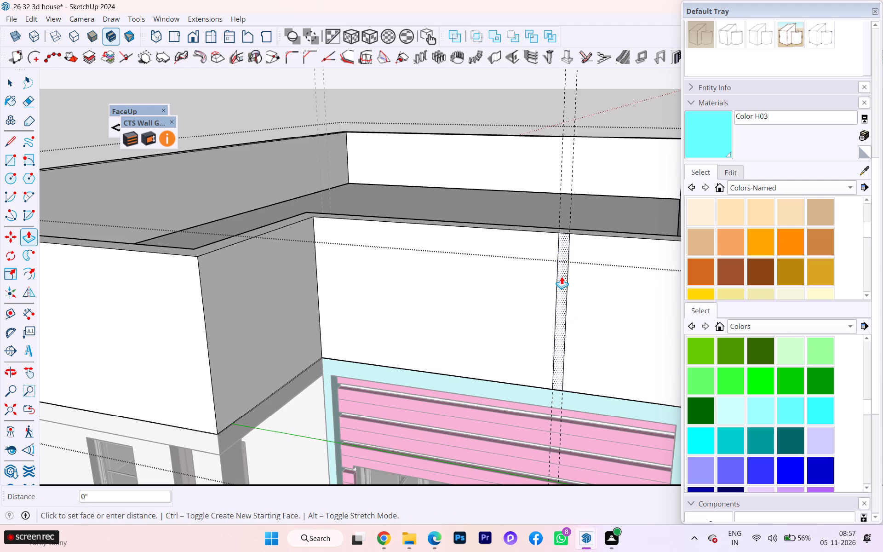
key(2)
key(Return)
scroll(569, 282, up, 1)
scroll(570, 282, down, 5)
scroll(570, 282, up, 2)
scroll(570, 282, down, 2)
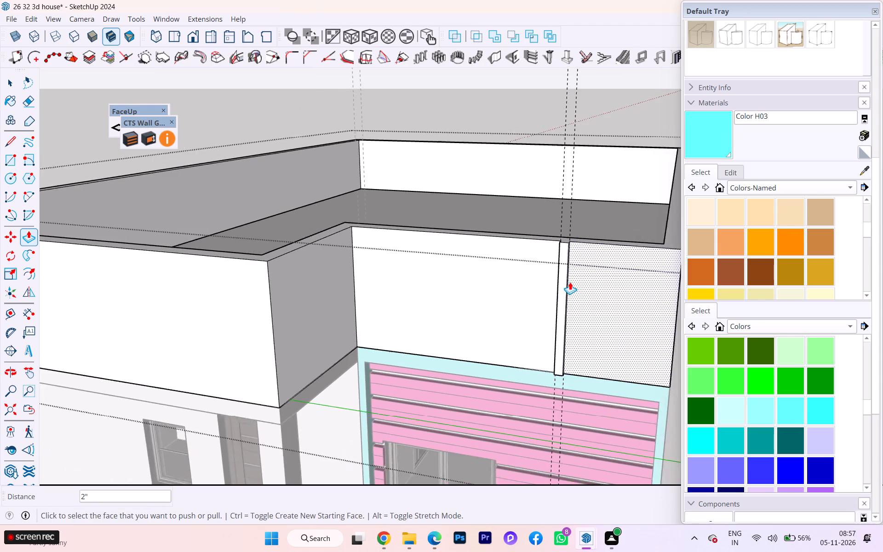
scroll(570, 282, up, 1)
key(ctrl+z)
Make the narrow strip face and its edges between the guides into a separate group.
scroll(560, 304, up, 5)
scroll(550, 313, down, 2)
middle_drag(550, 313, 546, 321)
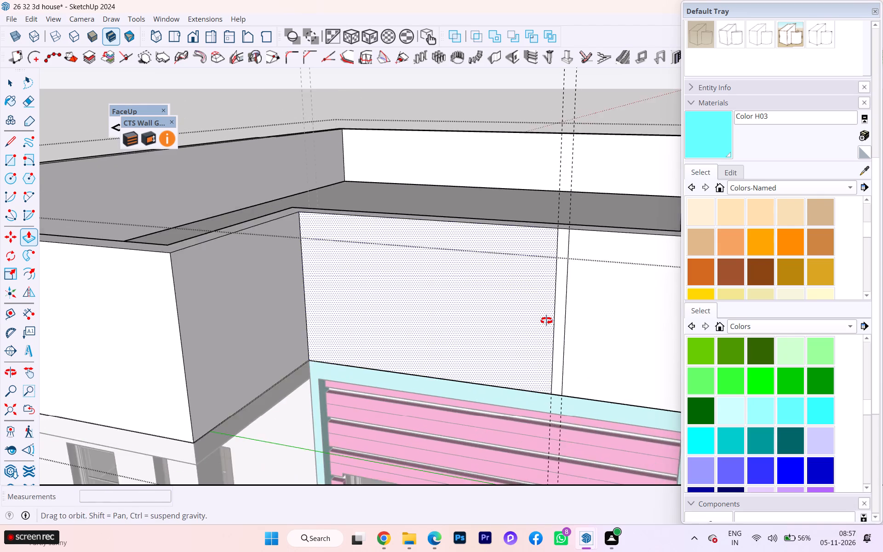
middle_drag(546, 321, 520, 383)
scroll(532, 322, up, 3)
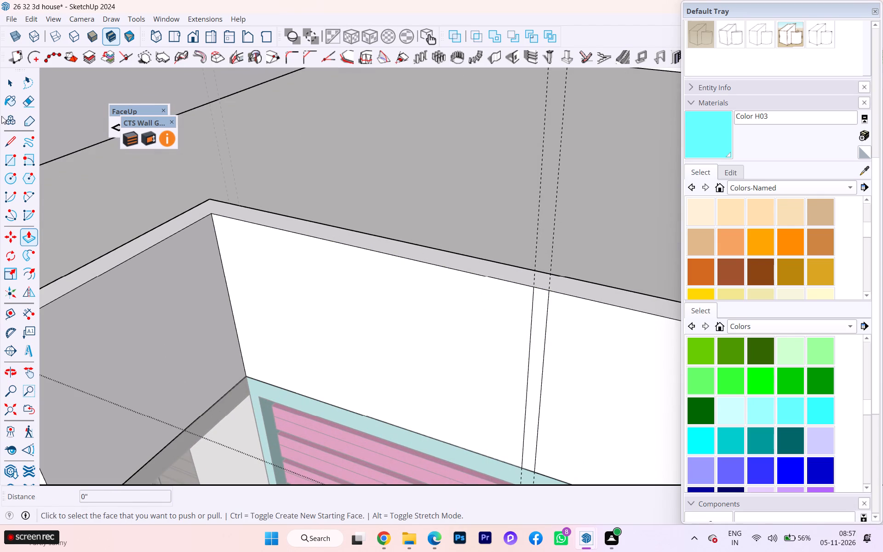
click(5, 80)
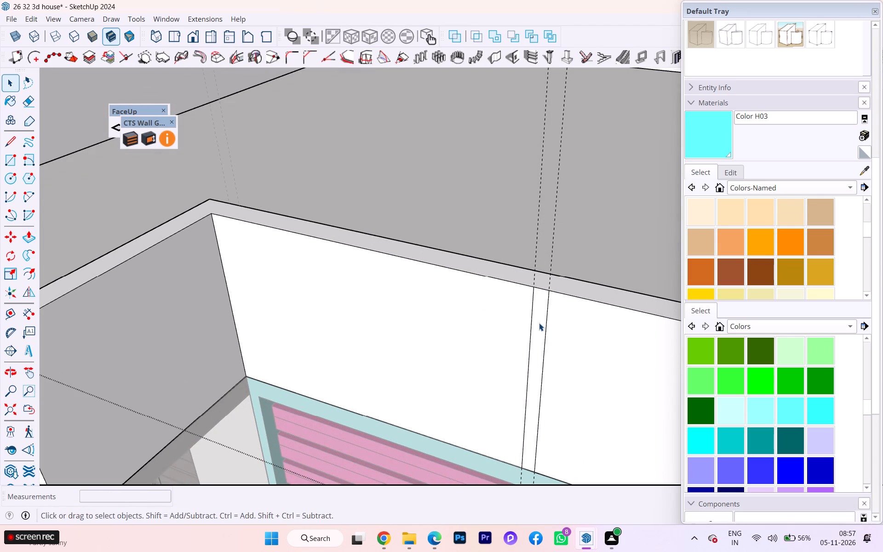
double_click(539, 323)
right_click(539, 323)
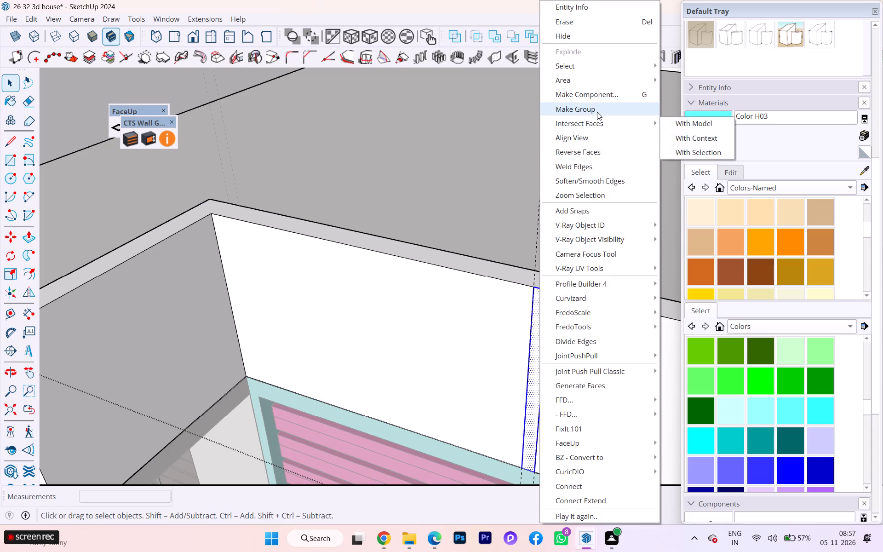
click(597, 112)
Open the strip group, pull its face outward 2", and return to the parapet group.
double_click(541, 312)
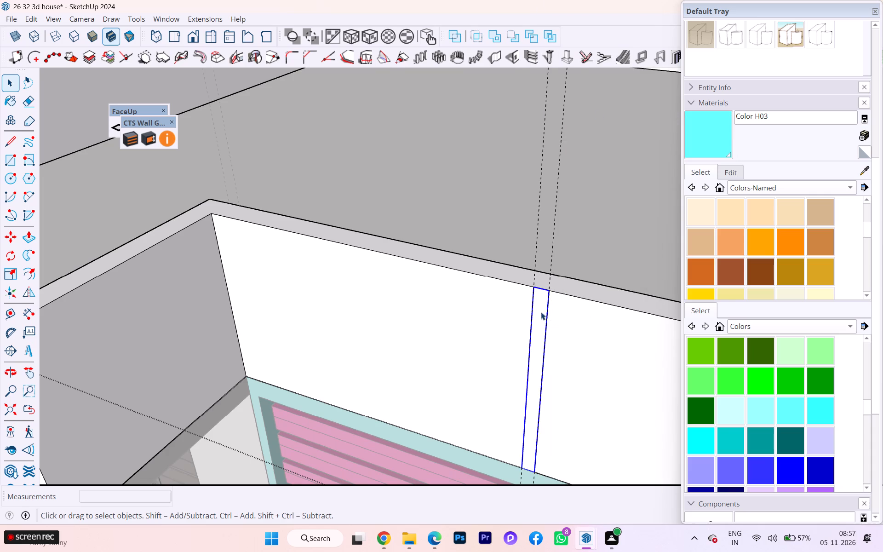
key(p)
click(541, 312)
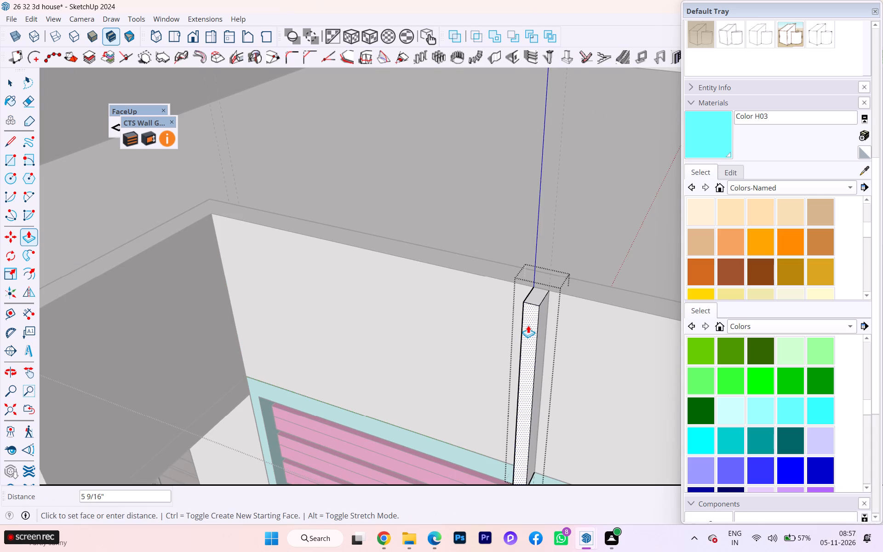
key(2)
key(Return)
scroll(535, 296, down, 2)
scroll(535, 296, up, 2)
scroll(535, 296, down, 1)
scroll(535, 295, up, 5)
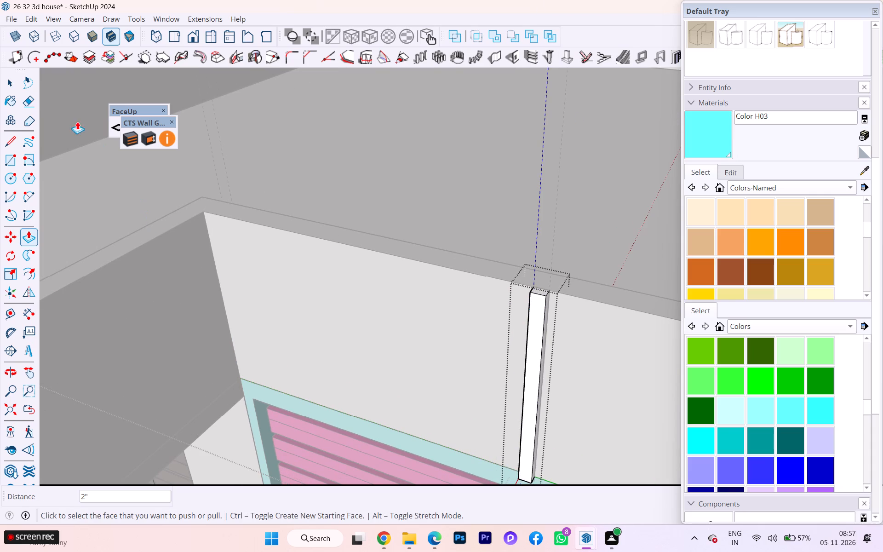
click(9, 89)
click(447, 317)
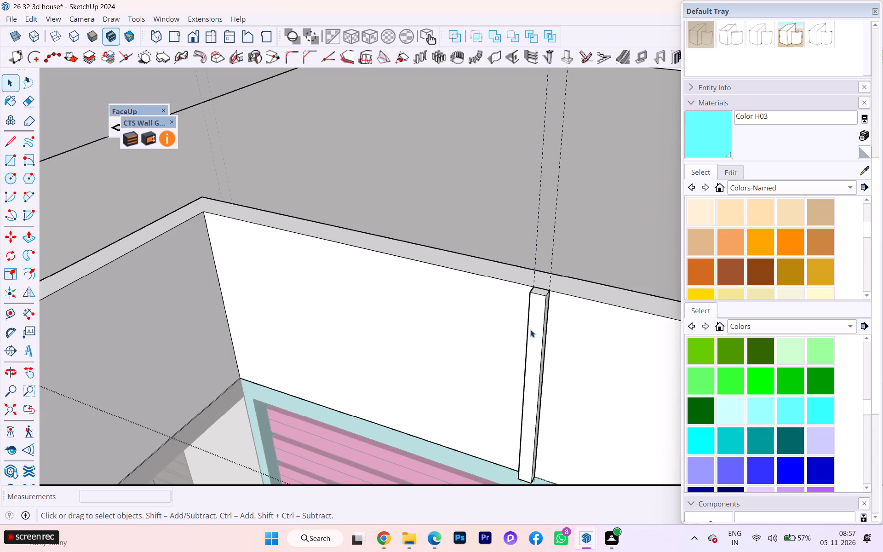
Check the parapet face sections on both sides of the projecting strip by selecting them individually.
click(538, 323)
double_click(549, 322)
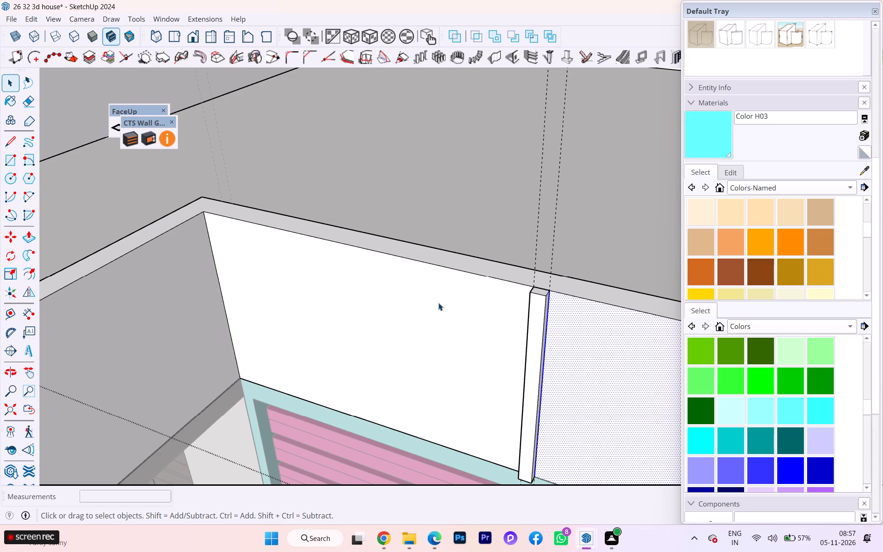
scroll(462, 319, down, 2)
scroll(571, 355, down, 2)
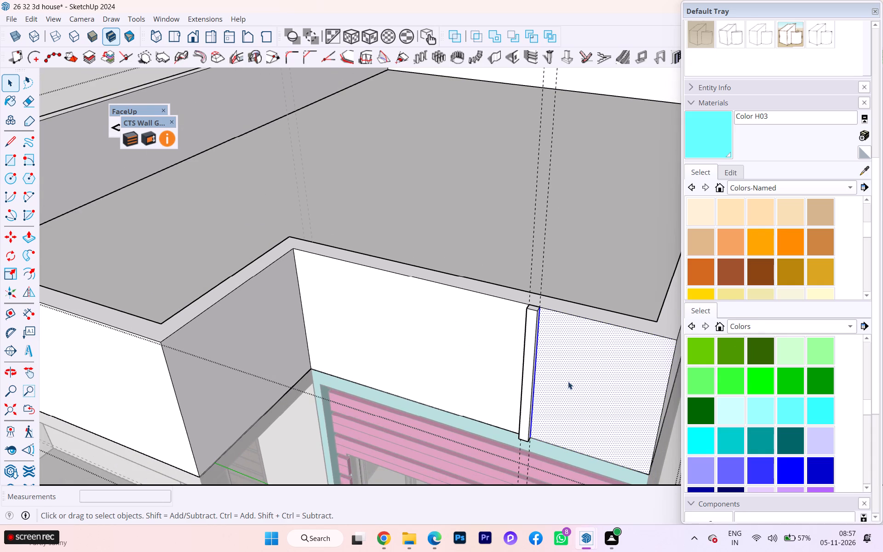
click(486, 390)
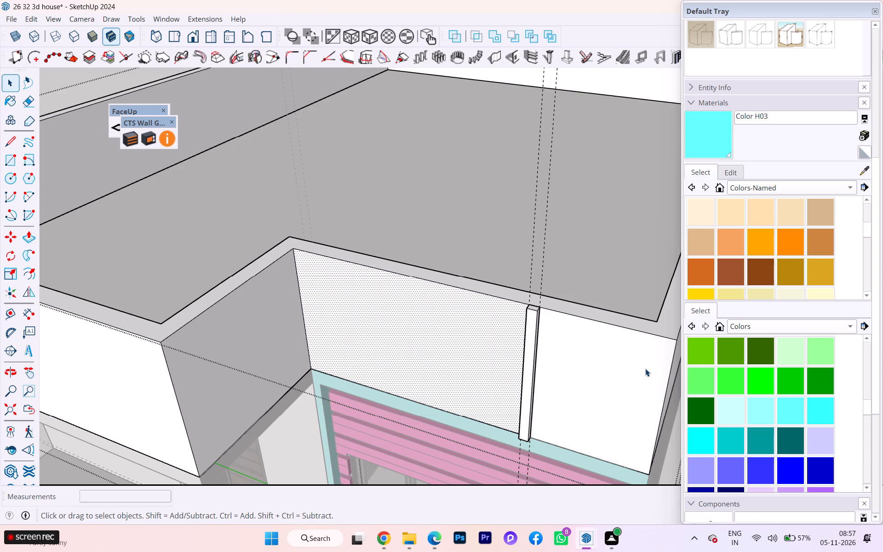
click(645, 368)
scroll(653, 353, up, 3)
scroll(655, 353, down, 2)
Draw a short line across the parapet's top from the inner roof corner to the outer side edge near the board wall.
middle_drag(649, 357, 463, 373)
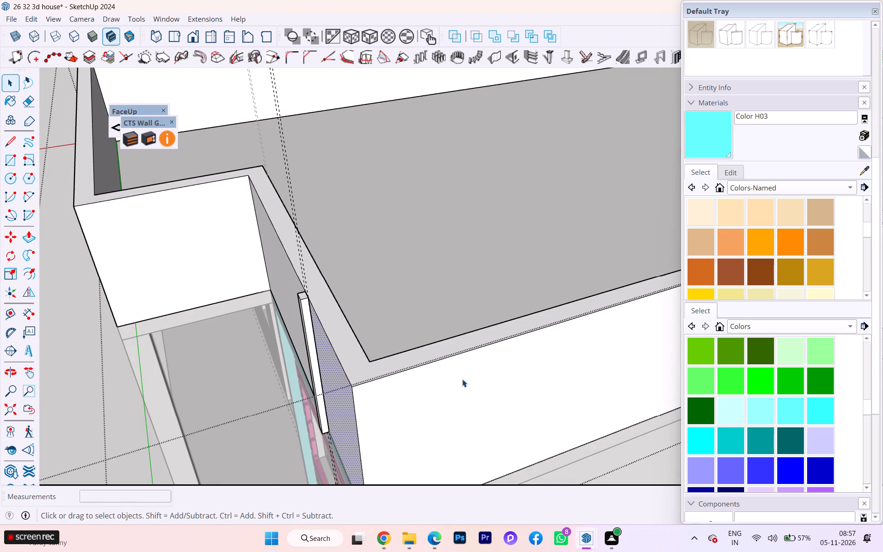
key(l)
scroll(410, 366, down, 1)
scroll(410, 366, up, 1)
scroll(407, 366, down, 2)
scroll(407, 365, up, 3)
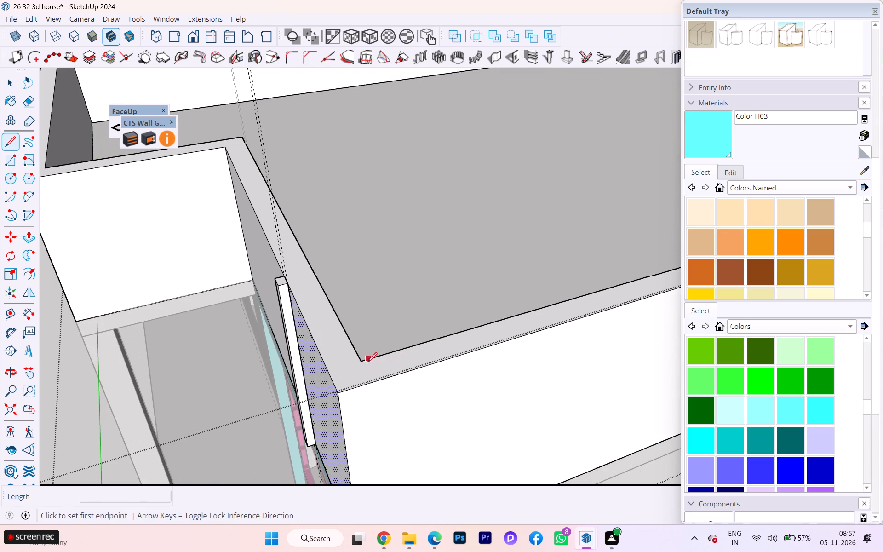
click(362, 363)
click(370, 383)
scroll(358, 391, down, 1)
middle_drag(357, 391, 357, 390)
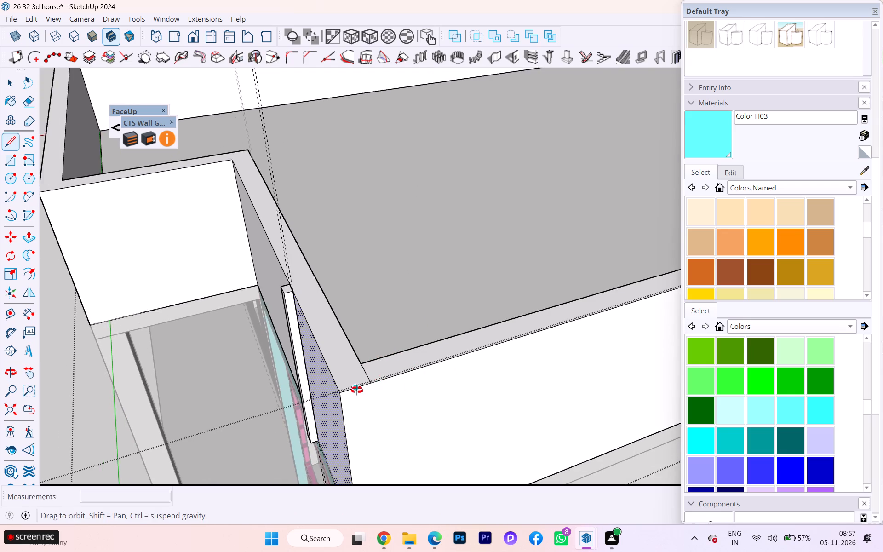
middle_drag(357, 390, 563, 334)
key(space)
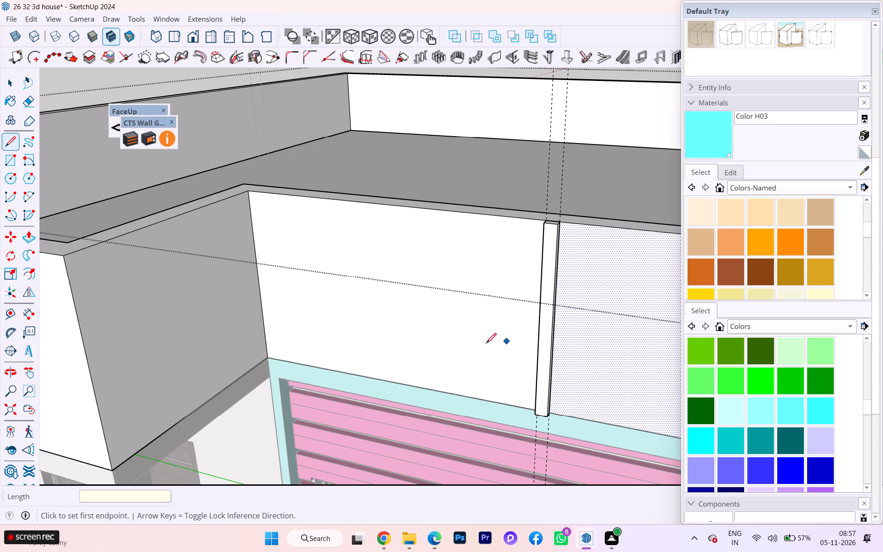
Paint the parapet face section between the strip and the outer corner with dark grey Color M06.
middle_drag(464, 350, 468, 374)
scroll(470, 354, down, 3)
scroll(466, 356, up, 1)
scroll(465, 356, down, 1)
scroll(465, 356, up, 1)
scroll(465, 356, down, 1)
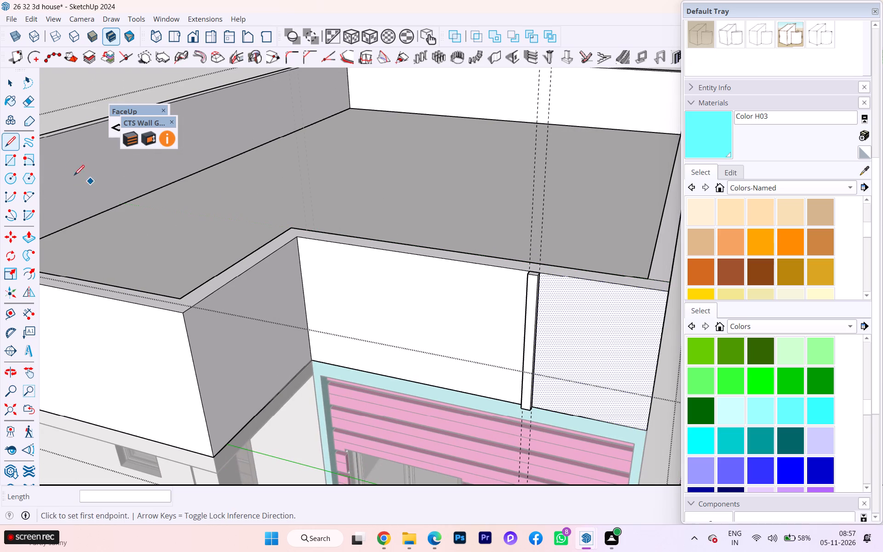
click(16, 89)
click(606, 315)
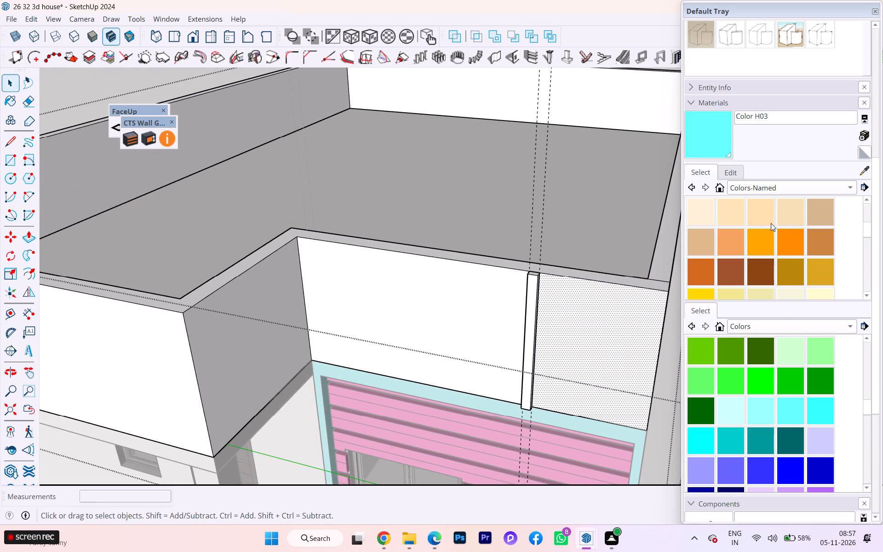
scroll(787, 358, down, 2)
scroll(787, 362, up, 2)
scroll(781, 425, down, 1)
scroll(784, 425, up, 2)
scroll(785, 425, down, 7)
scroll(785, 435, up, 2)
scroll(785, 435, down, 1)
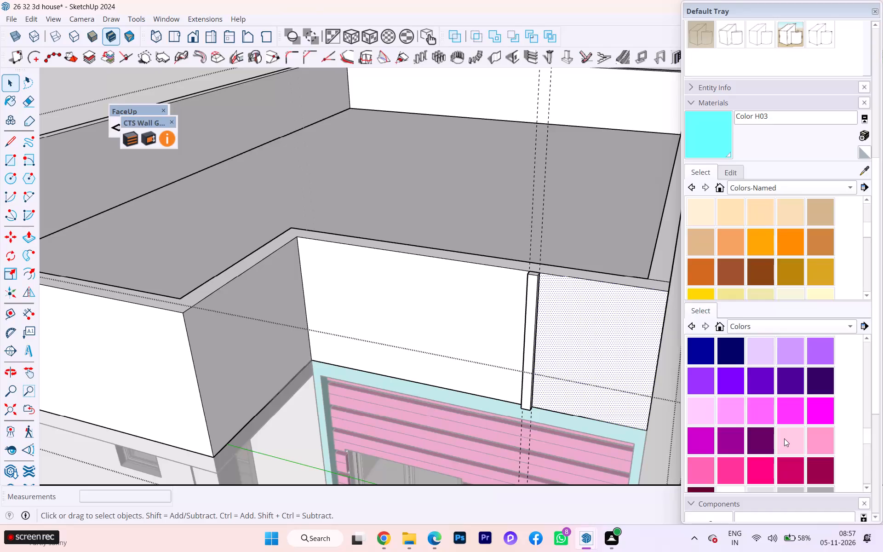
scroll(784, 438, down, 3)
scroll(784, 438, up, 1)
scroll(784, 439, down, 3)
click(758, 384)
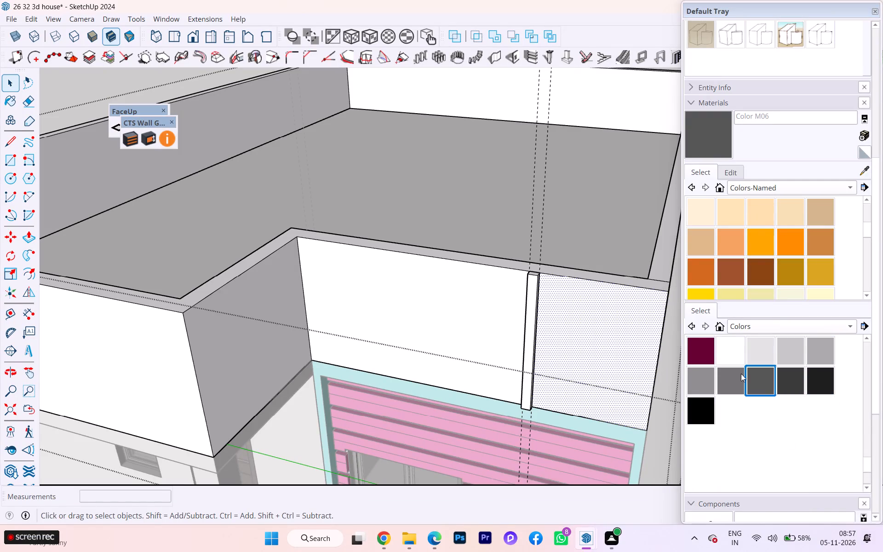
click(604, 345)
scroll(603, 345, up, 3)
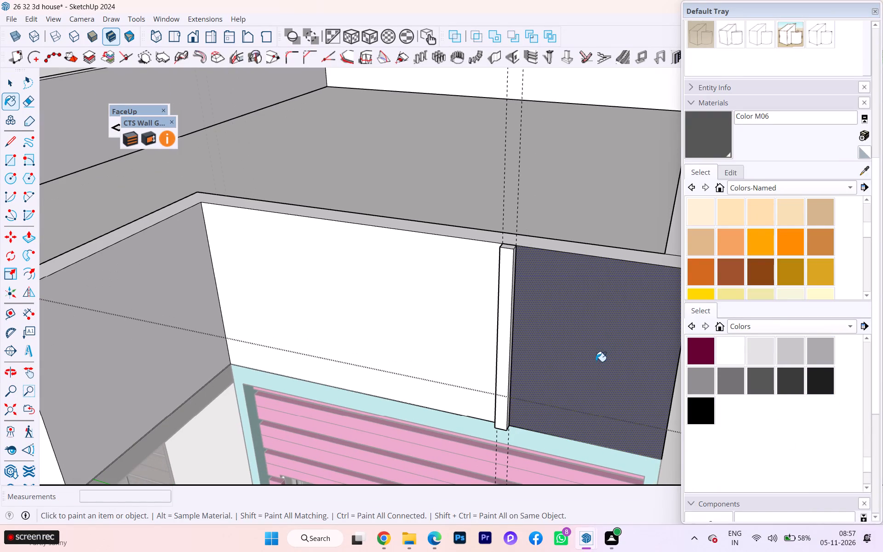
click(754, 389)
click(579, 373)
Paint the parapet face section between the strip and the outer corner with darker grey Color M07.
click(795, 367)
click(795, 372)
click(578, 347)
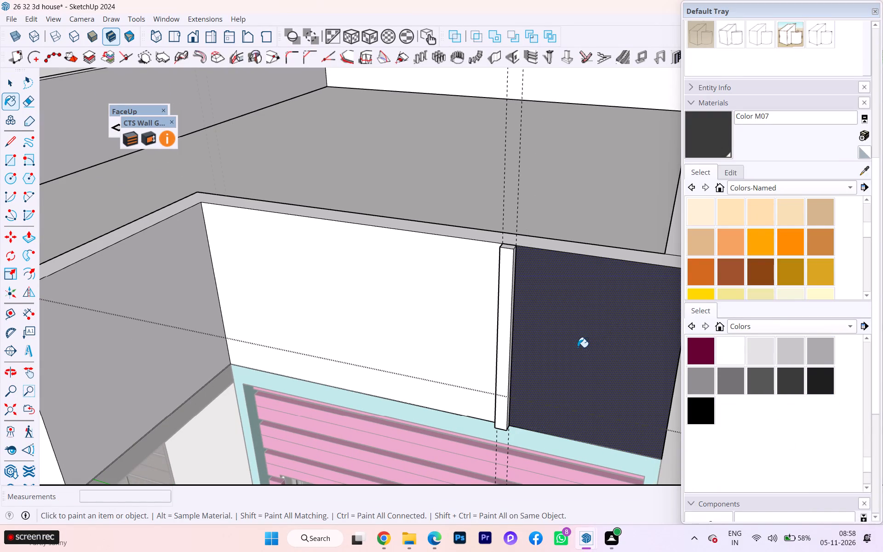
click(16, 84)
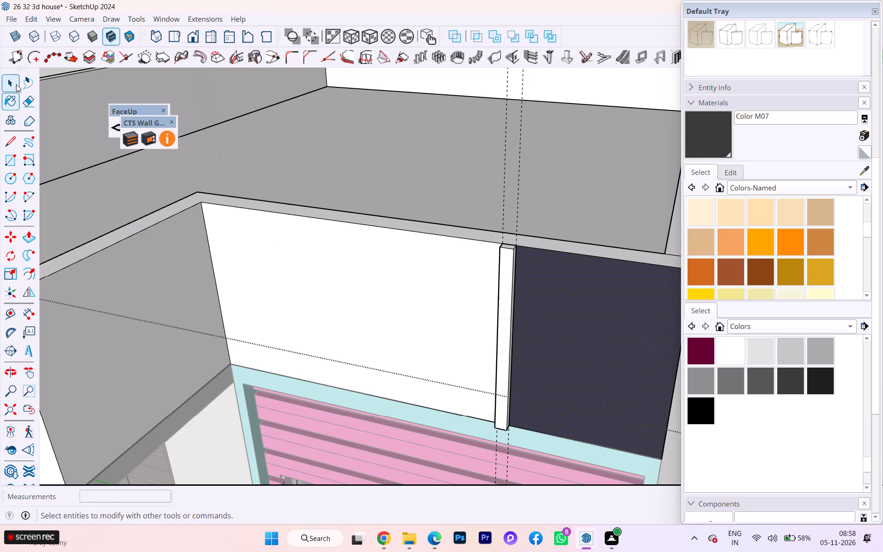
Close the parapet group and examine how the strip and dark panel meet the cyan frame from several angles.
scroll(239, 128, down, 1)
scroll(252, 128, up, 1)
scroll(255, 128, down, 3)
scroll(314, 131, up, 3)
scroll(324, 131, down, 4)
click(515, 252)
scroll(370, 184, up, 4)
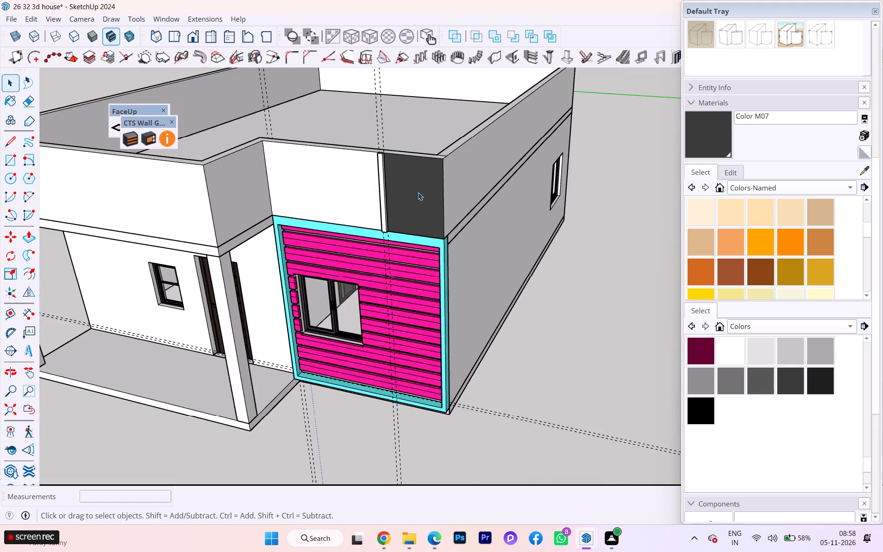
scroll(441, 191, up, 5)
middle_drag(431, 201, 85, 207)
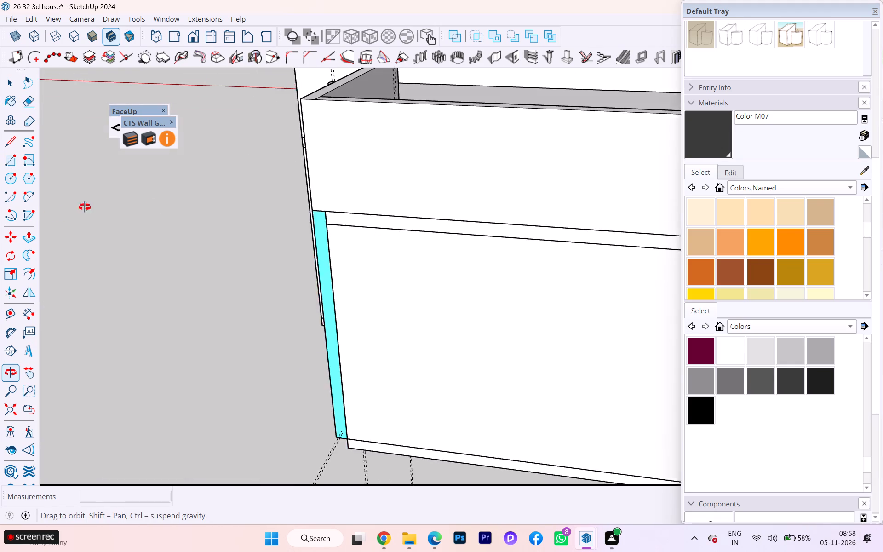
middle_drag(85, 207, 367, 180)
scroll(333, 197, up, 8)
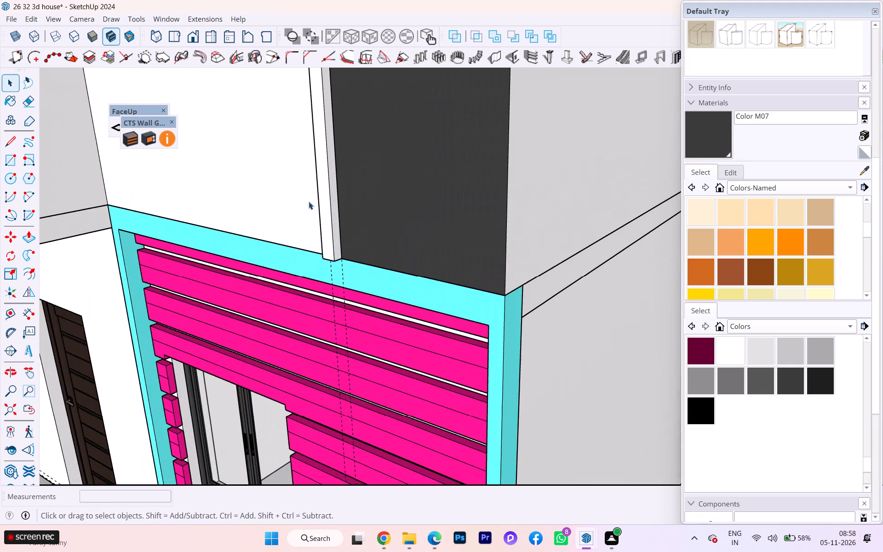
scroll(405, 214, up, 2)
middle_drag(420, 220, 258, 189)
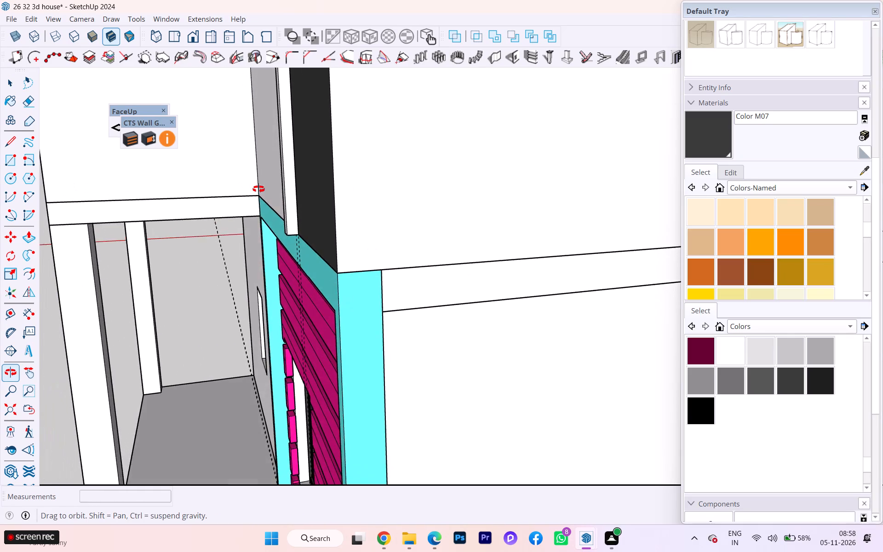
middle_drag(258, 189, 237, 121)
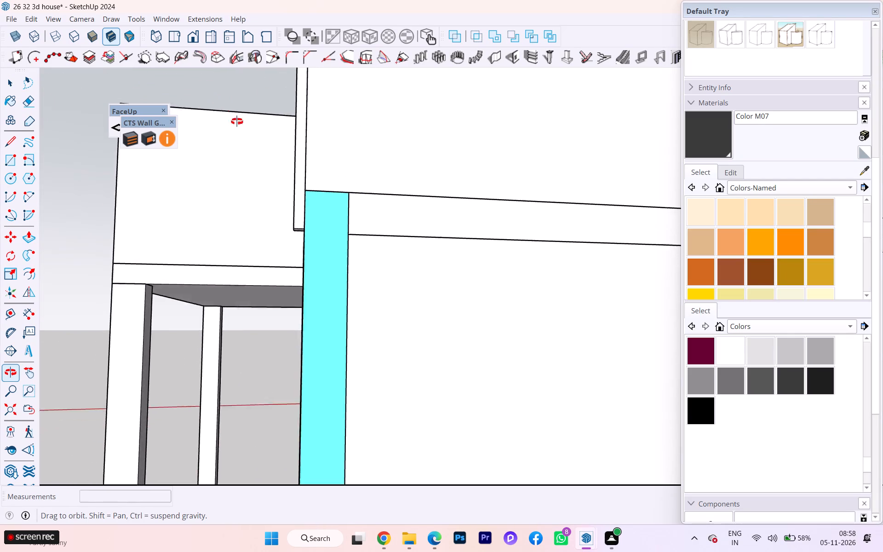
middle_drag(237, 121, 489, 176)
Push/Pull the cyan frame's front face 2" to line up with the vertical parapet strip, and close the frame group.
double_click(413, 261)
click(396, 261)
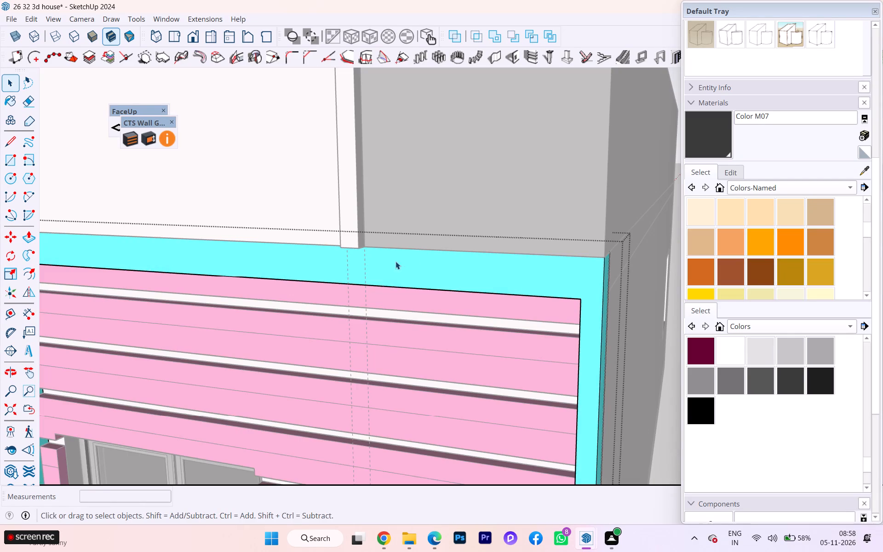
key(p)
click(378, 259)
click(353, 242)
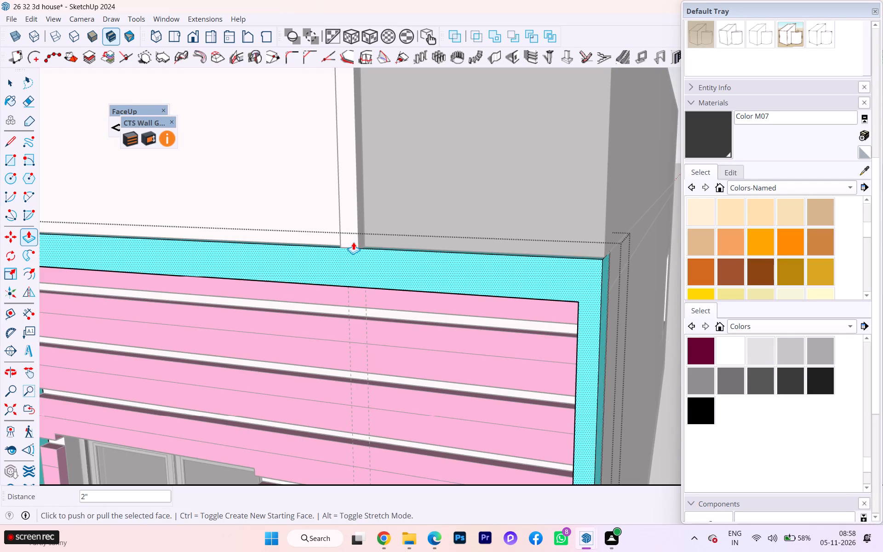
scroll(427, 228, down, 2)
middle_drag(423, 228, 327, 262)
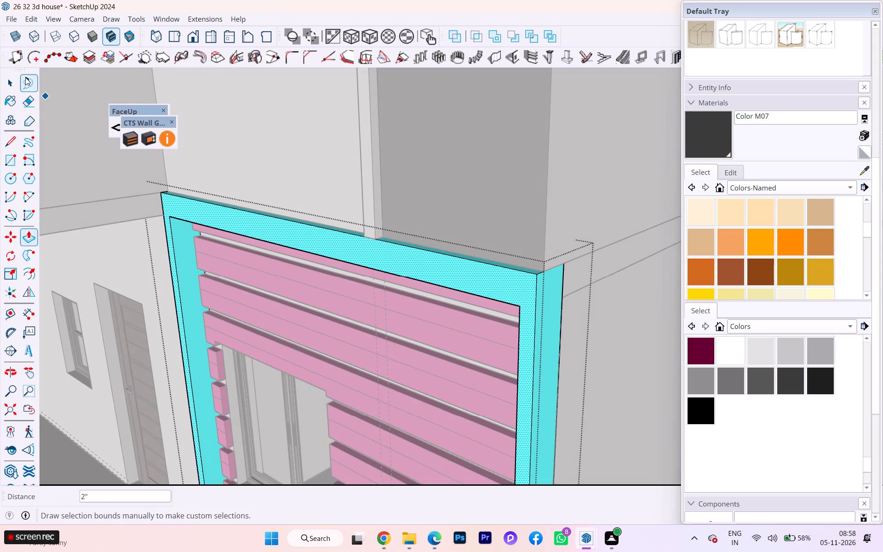
click(8, 88)
scroll(250, 80, down, 5)
scroll(267, 94, up, 3)
scroll(271, 97, down, 8)
scroll(313, 100, up, 1)
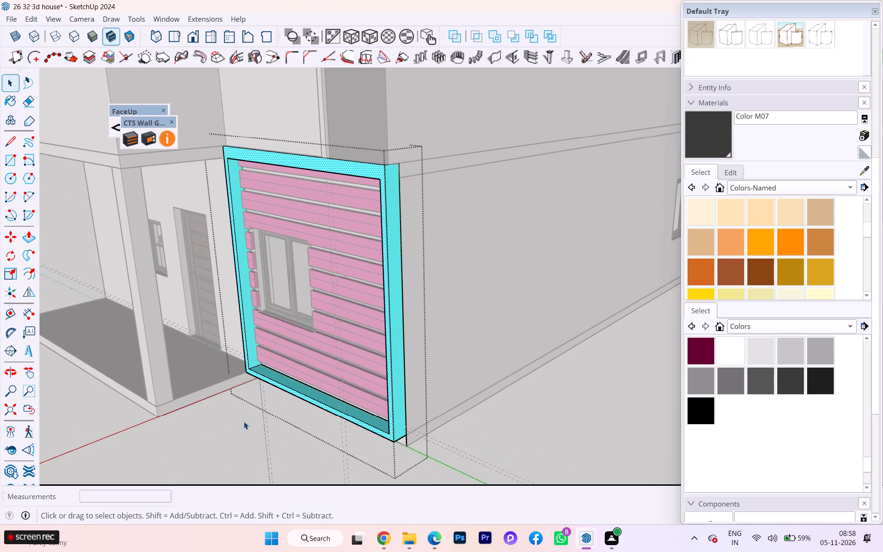
click(244, 421)
Examine the cyan-framed board wall and the parapet above it from the front, side and above.
middle_drag(336, 345, 483, 324)
scroll(434, 301, down, 2)
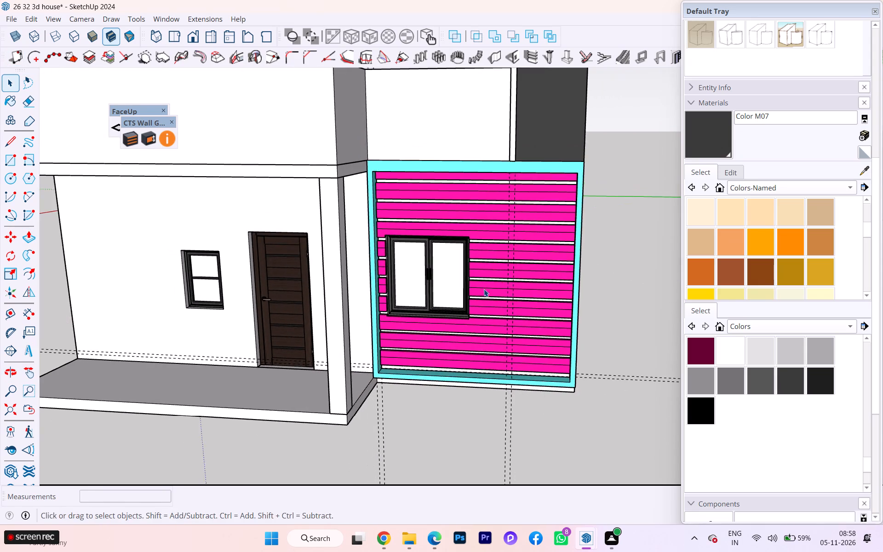
middle_drag(482, 288, 198, 287)
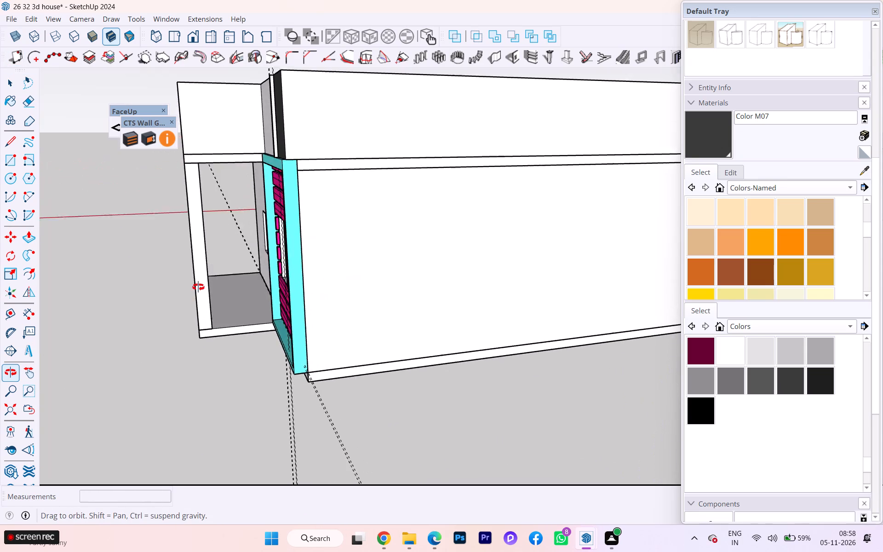
middle_drag(198, 287, 518, 253)
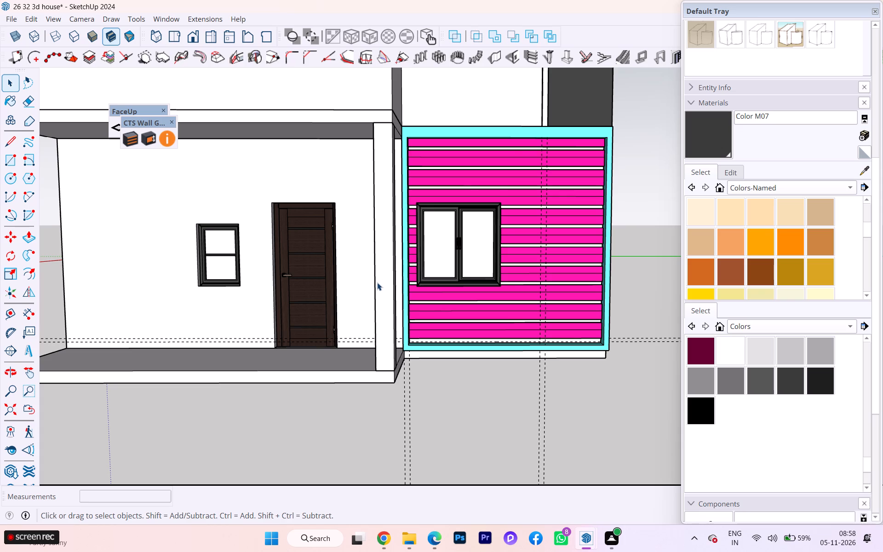
scroll(472, 240, up, 3)
middle_drag(449, 241, 390, 350)
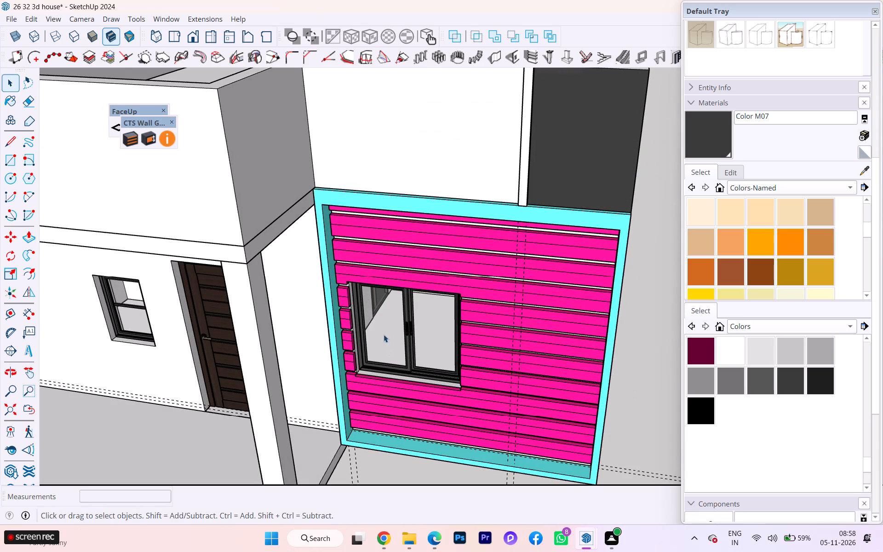
scroll(392, 220, up, 2)
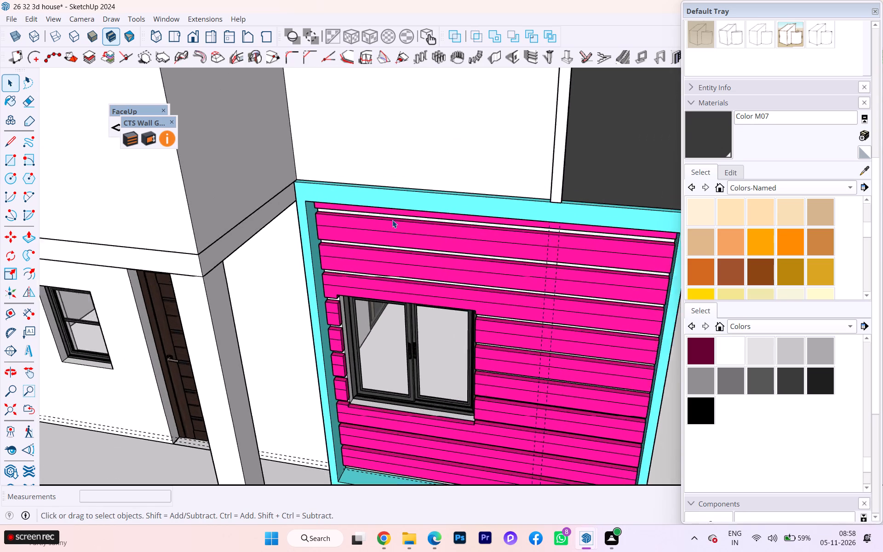
scroll(392, 220, up, 2)
scroll(380, 237, down, 1)
middle_drag(380, 251, 390, 288)
Open the parapet group and place a horizontal guide about 2' 4 13/16" above the white parapet face's bottom edge.
double_click(346, 167)
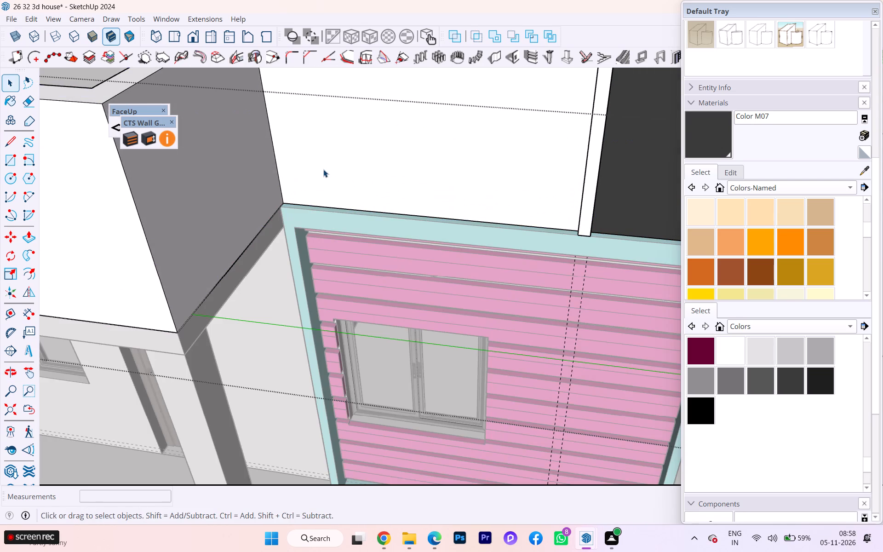
scroll(315, 184, down, 4)
click(305, 165)
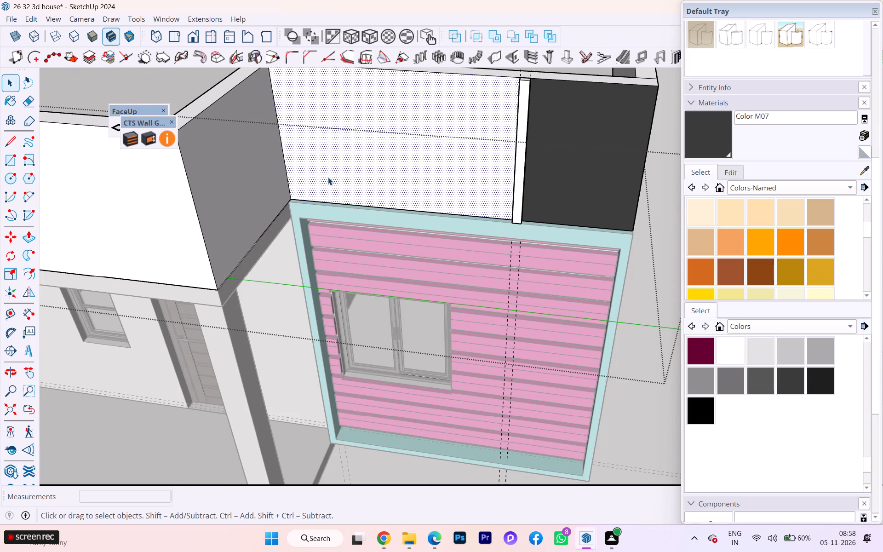
key(t)
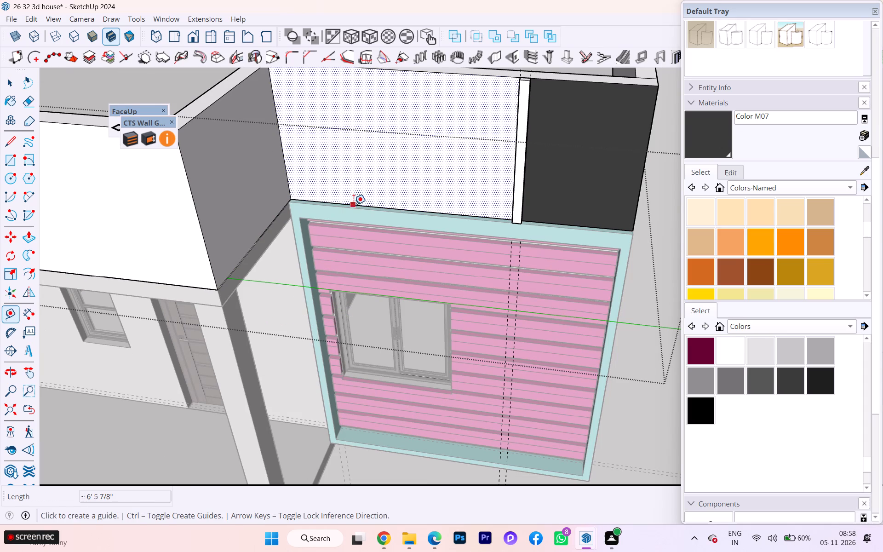
click(354, 207)
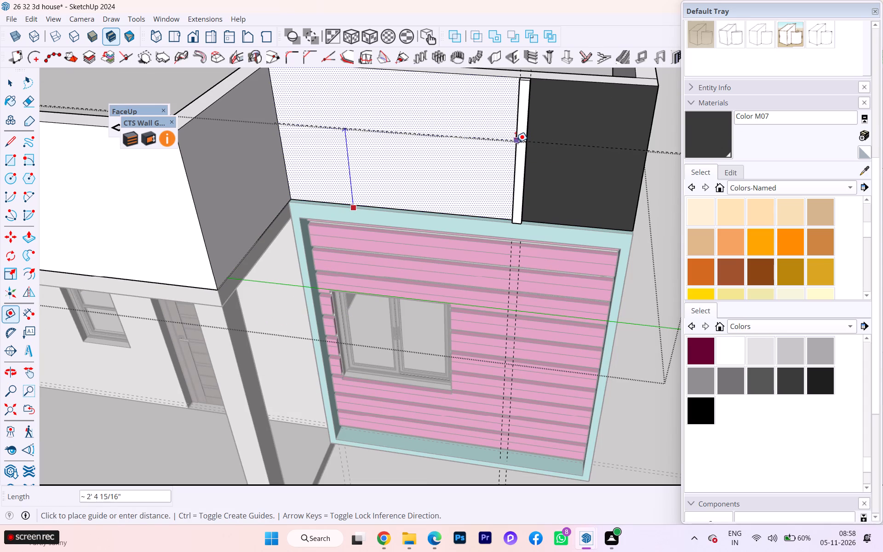
click(516, 143)
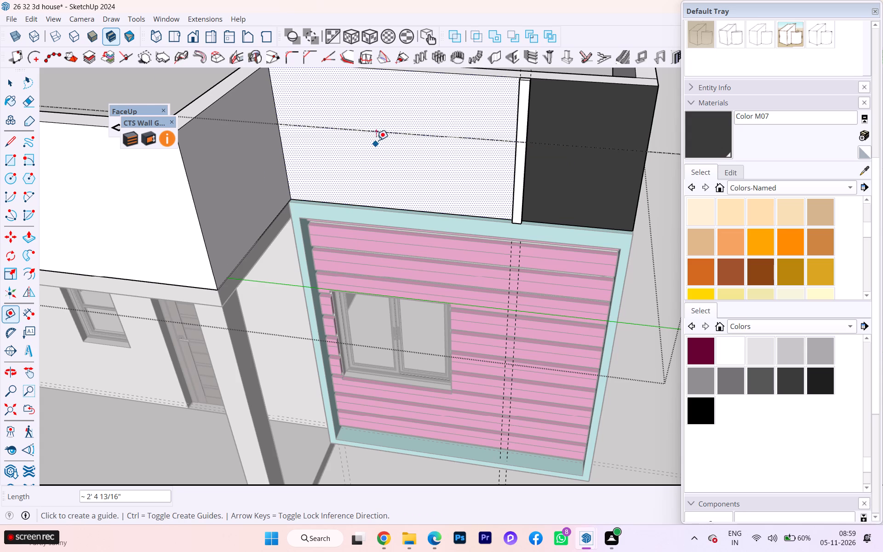
Draw a horizontal line about 6' 5 7/8" long across the white parapet face, from the inner corner to the vertical strip.
scroll(376, 140, up, 4)
key(l)
key(Return)
scroll(257, 131, up, 6)
scroll(236, 129, down, 1)
middle_drag(242, 129, 268, 75)
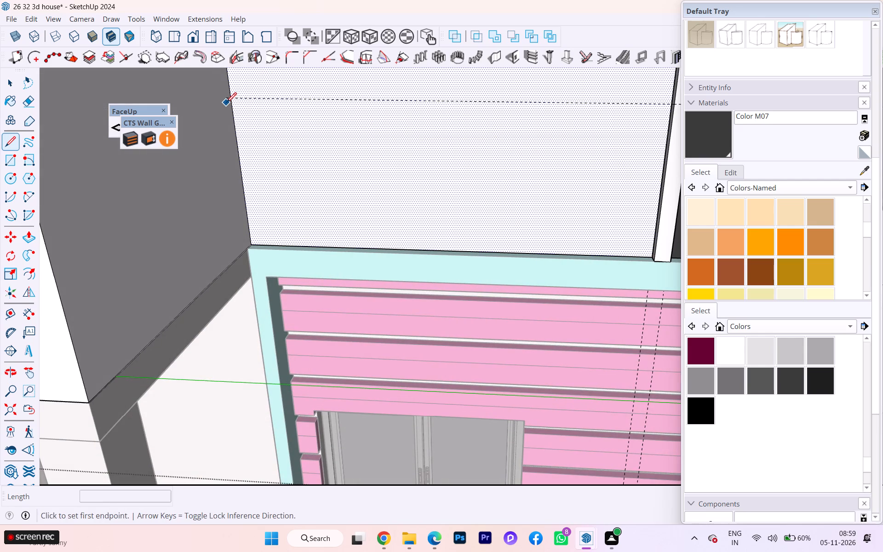
click(230, 103)
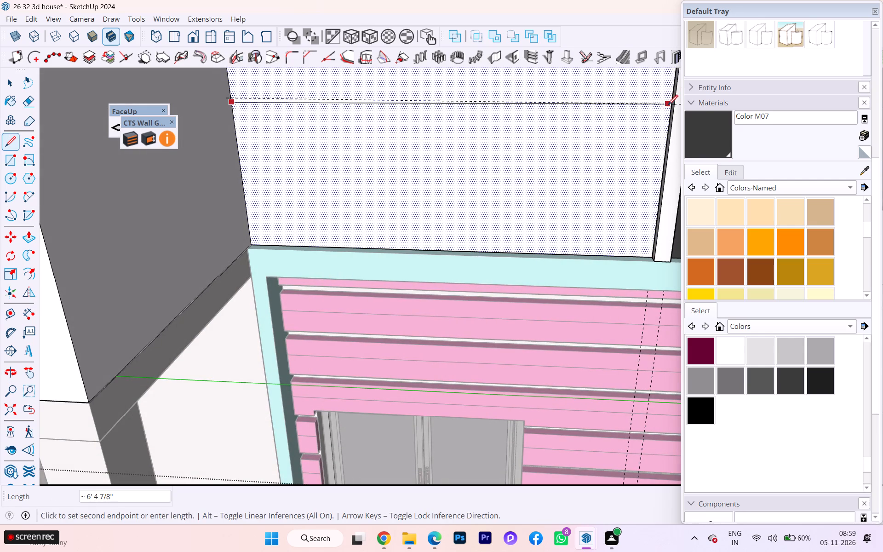
click(671, 105)
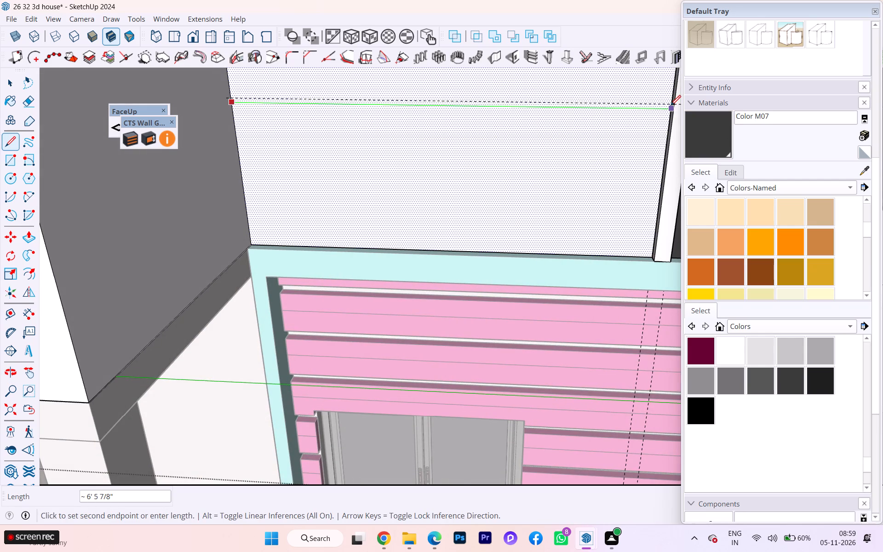
Draw a short line across the parapet's top from the inner corner by the porch to the roof-side edge.
scroll(477, 148, down, 2)
scroll(428, 152, down, 1)
scroll(428, 152, up, 1)
scroll(428, 152, down, 2)
middle_drag(427, 152, 471, 240)
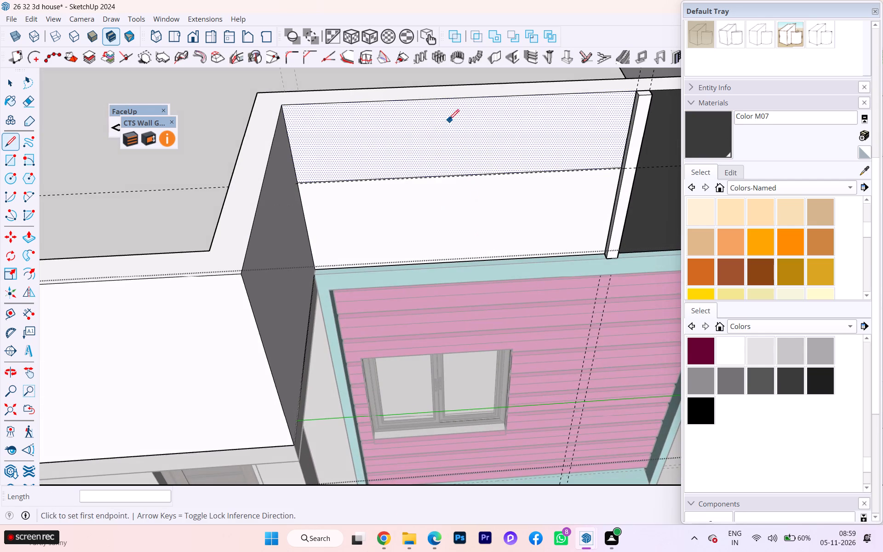
scroll(396, 113, down, 1)
scroll(396, 112, up, 2)
scroll(289, 92, up, 3)
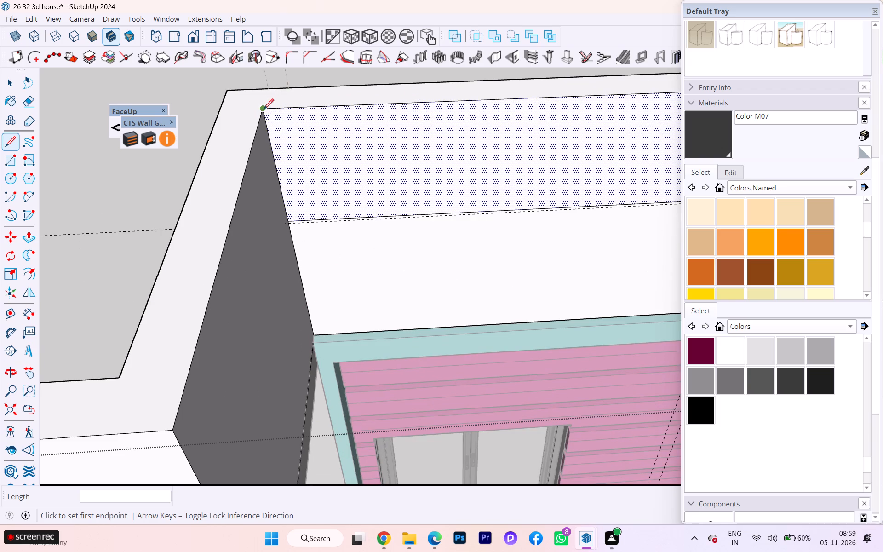
click(264, 109)
click(266, 84)
key(space)
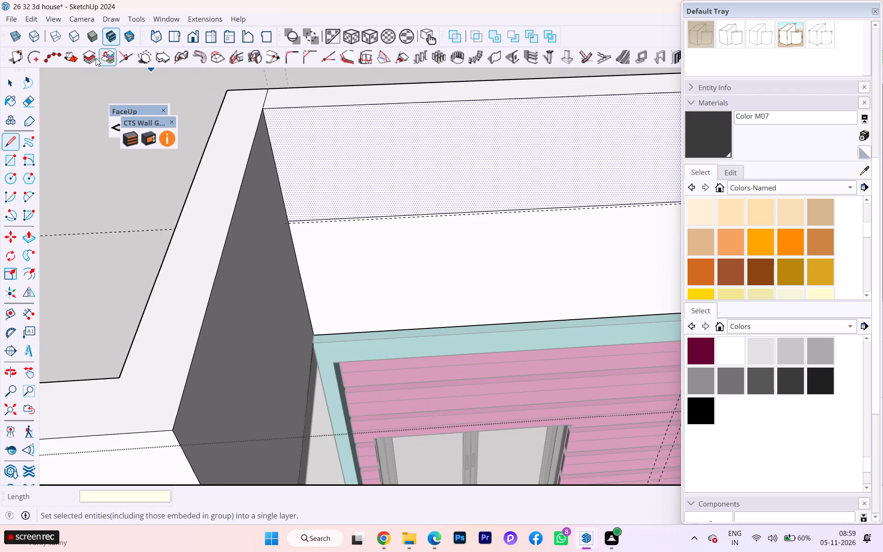
Draw a short line across the parapet's top from the vertical strip's corner to the roof-side edge.
key(p)
scroll(135, 173, down, 1)
scroll(133, 173, up, 5)
scroll(128, 174, down, 2)
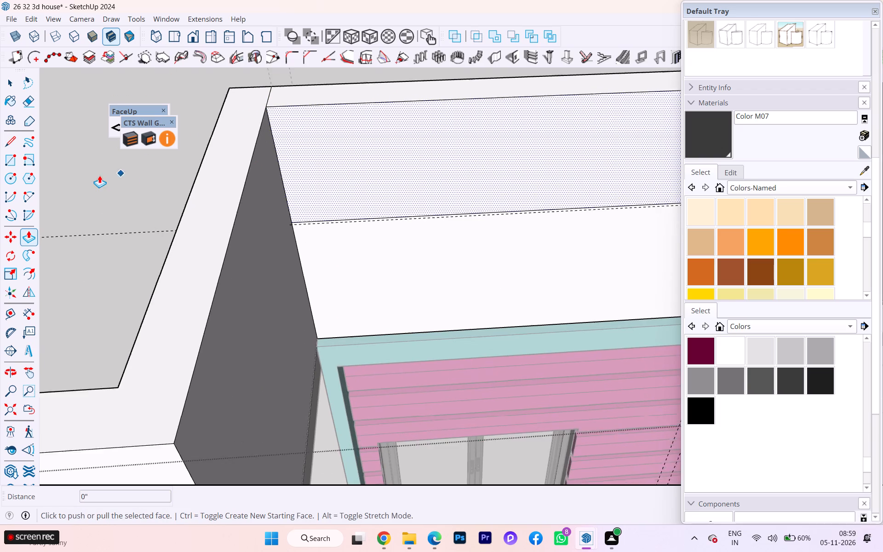
scroll(99, 175, down, 3)
scroll(102, 172, up, 1)
scroll(102, 172, down, 2)
scroll(453, 132, up, 2)
key(l)
scroll(535, 118, up, 9)
scroll(556, 121, down, 1)
scroll(556, 121, up, 1)
click(539, 118)
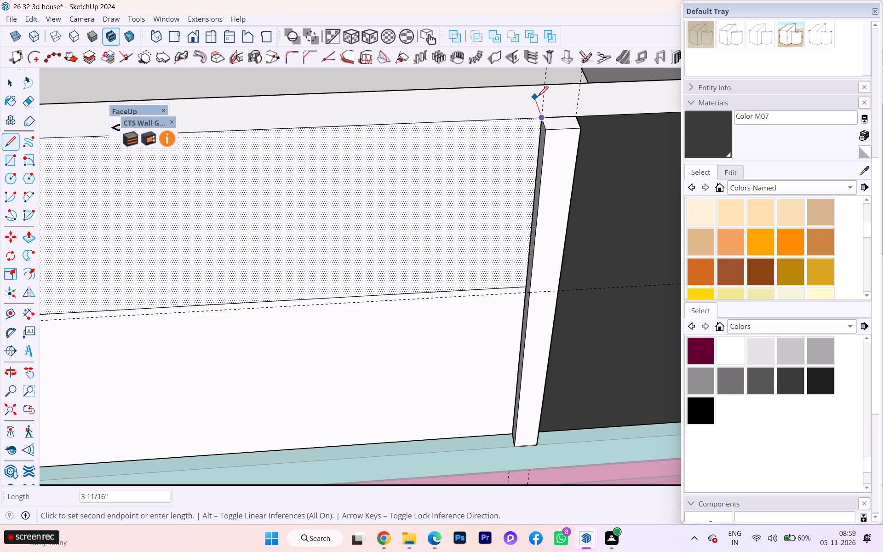
click(535, 86)
key(space)
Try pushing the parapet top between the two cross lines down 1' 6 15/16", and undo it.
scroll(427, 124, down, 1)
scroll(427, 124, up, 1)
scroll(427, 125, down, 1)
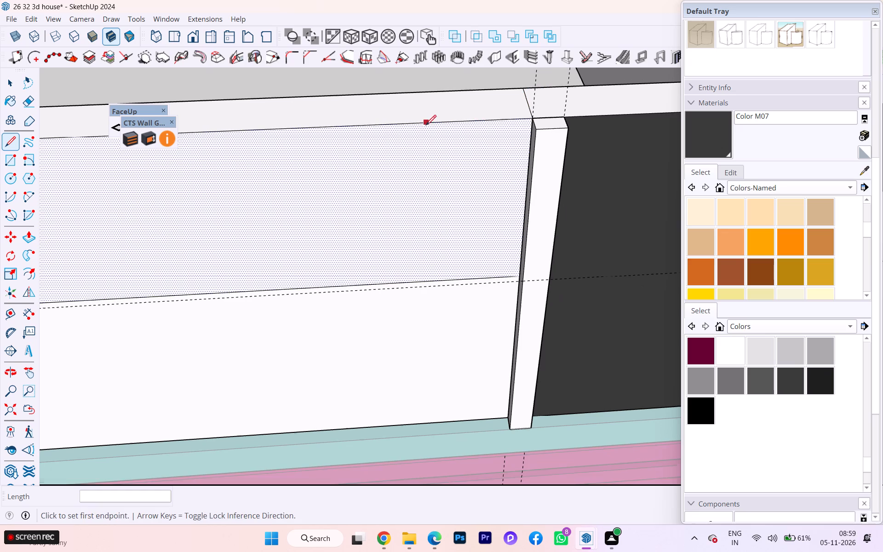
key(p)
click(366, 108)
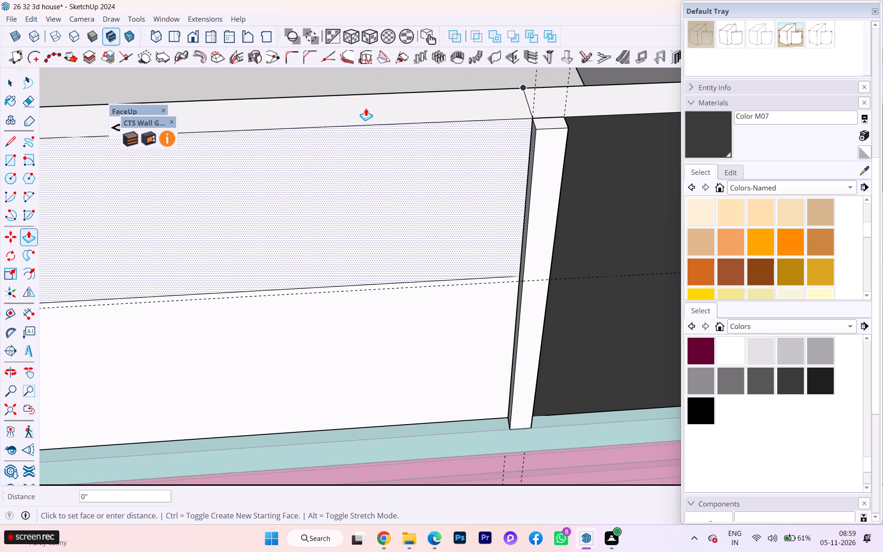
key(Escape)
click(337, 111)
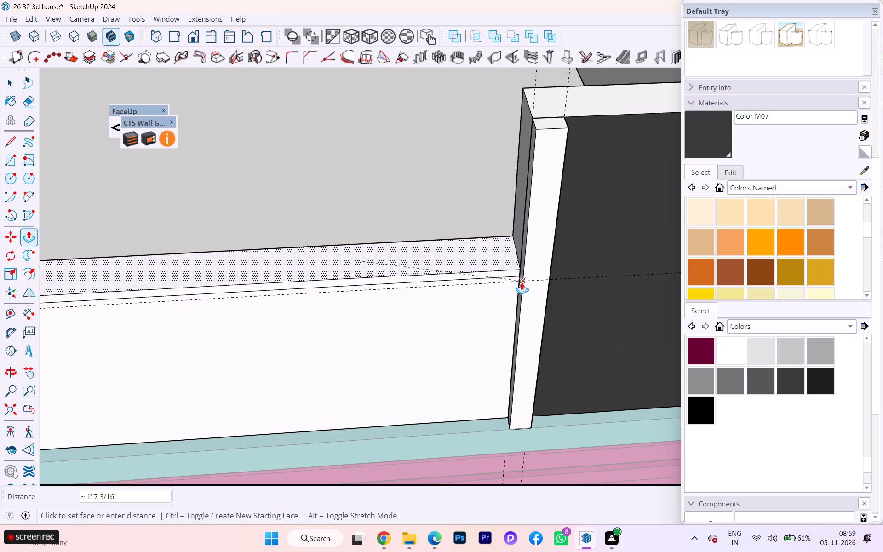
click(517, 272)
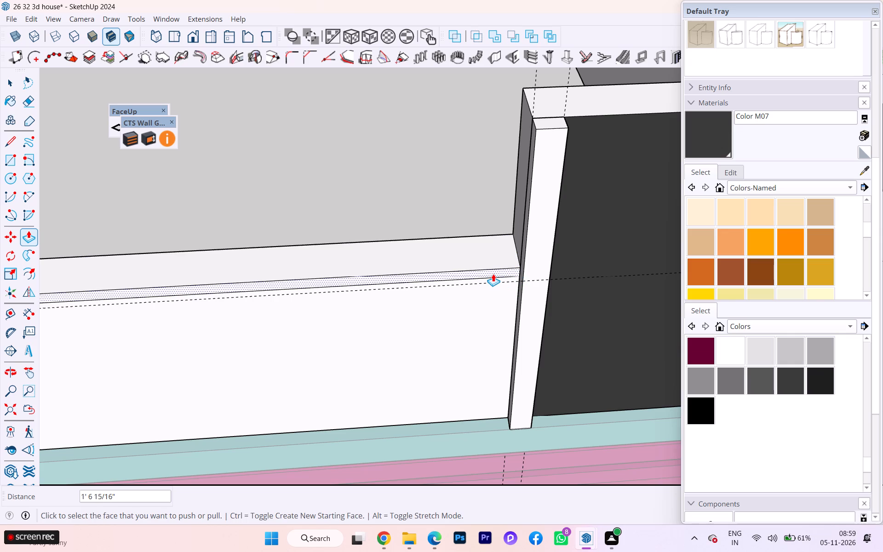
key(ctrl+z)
Push the parapet top between the two cross lines down about 1' 8 5/16" to the horizontal line.
click(440, 109)
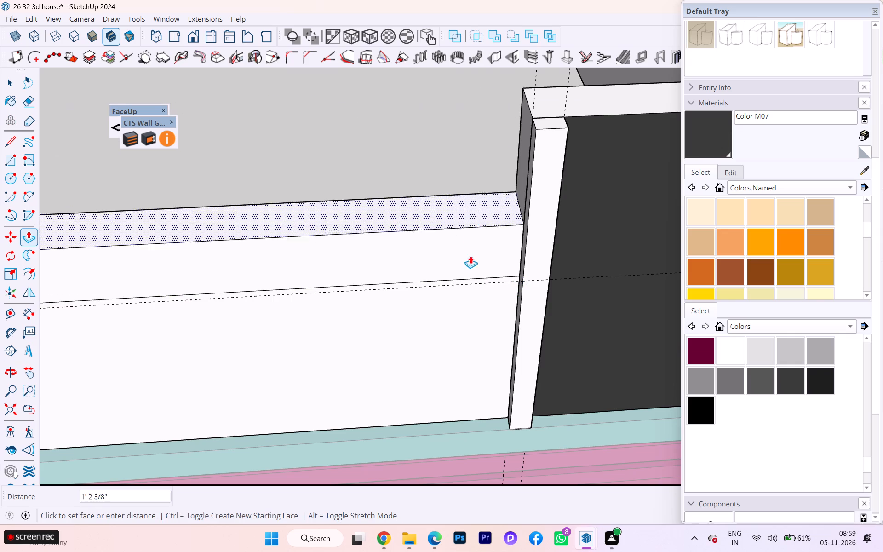
click(457, 282)
scroll(509, 196, down, 3)
scroll(486, 215, up, 1)
scroll(484, 215, down, 3)
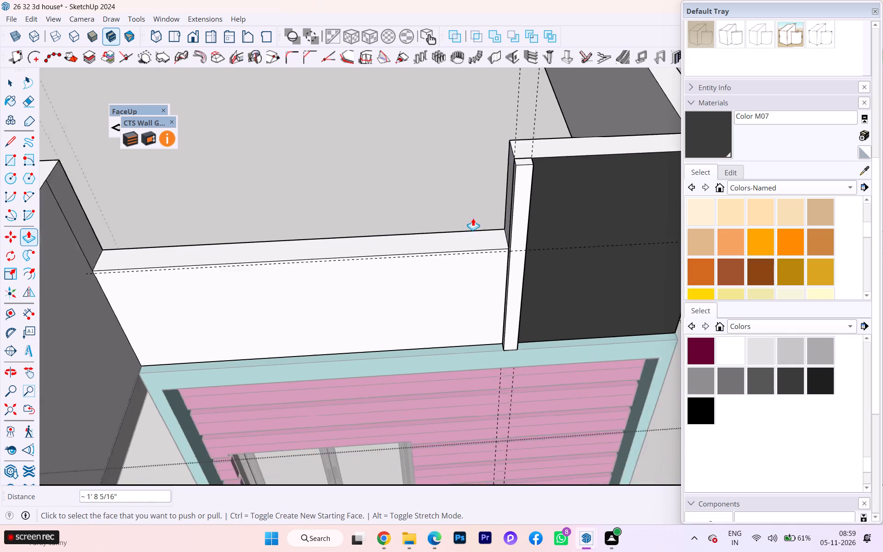
middle_drag(470, 221, 587, 251)
key(space)
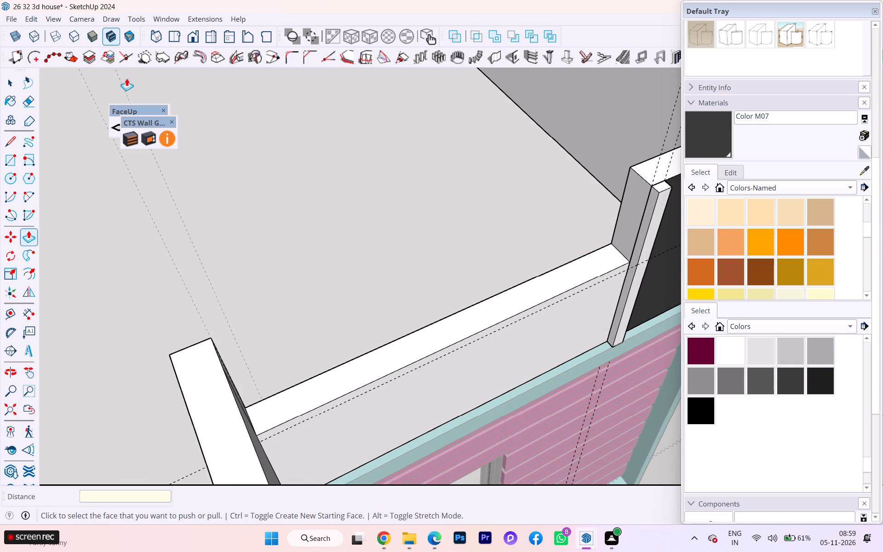
Paint the projecting vertical strip on the parapet with 0070_SpringGreen from the Colors-Named collection.
click(17, 81)
middle_drag(63, 101, 40, 102)
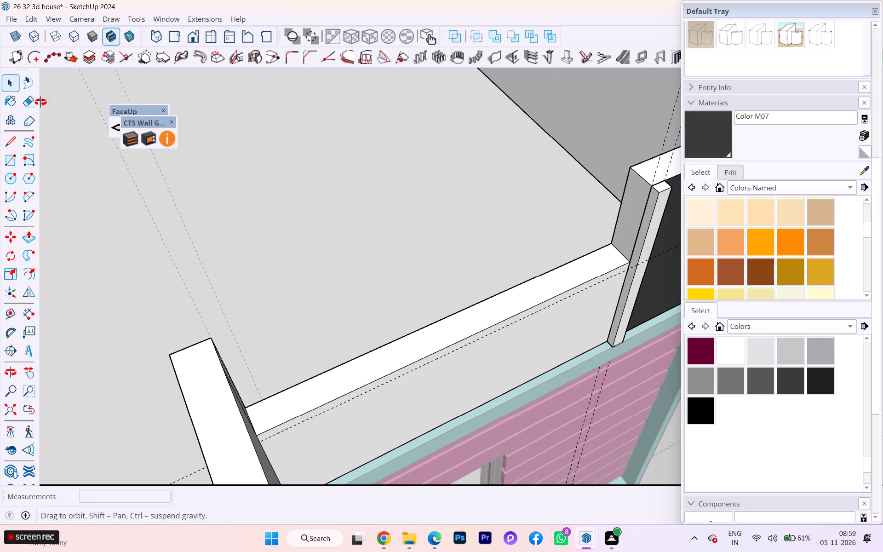
middle_drag(40, 102, 0, 117)
scroll(568, 239, up, 1)
click(523, 290)
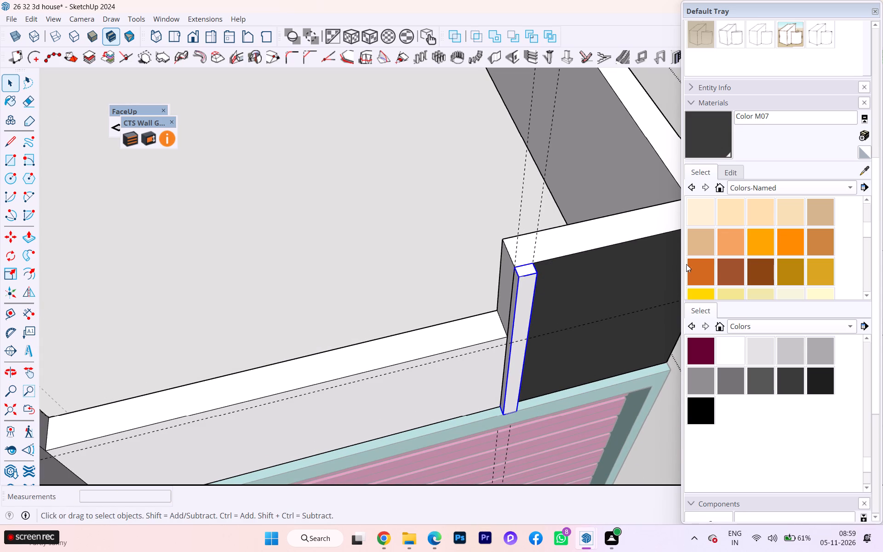
scroll(753, 276, down, 1)
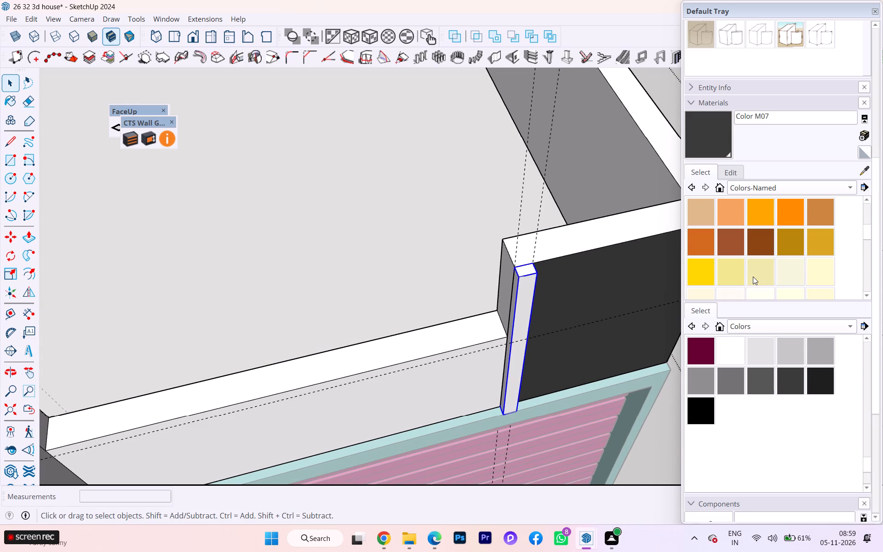
scroll(754, 282, down, 4)
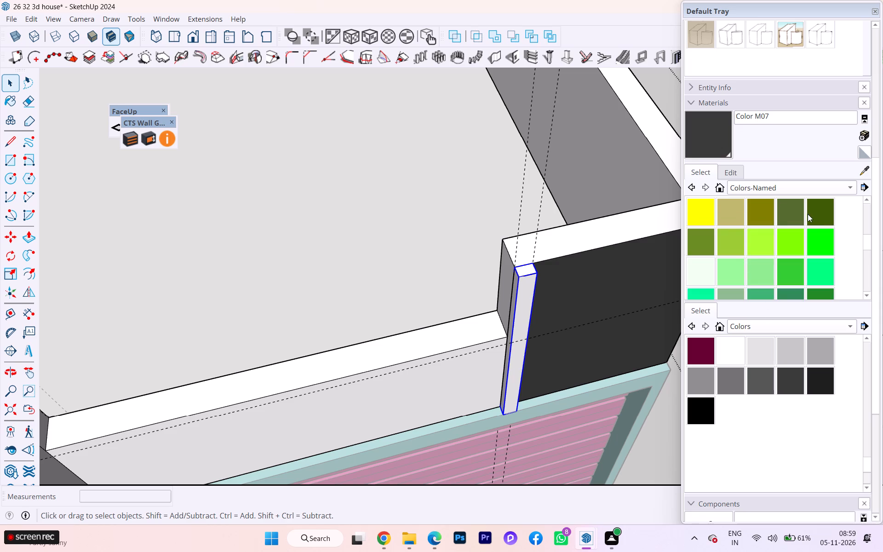
scroll(763, 220, down, 2)
click(819, 209)
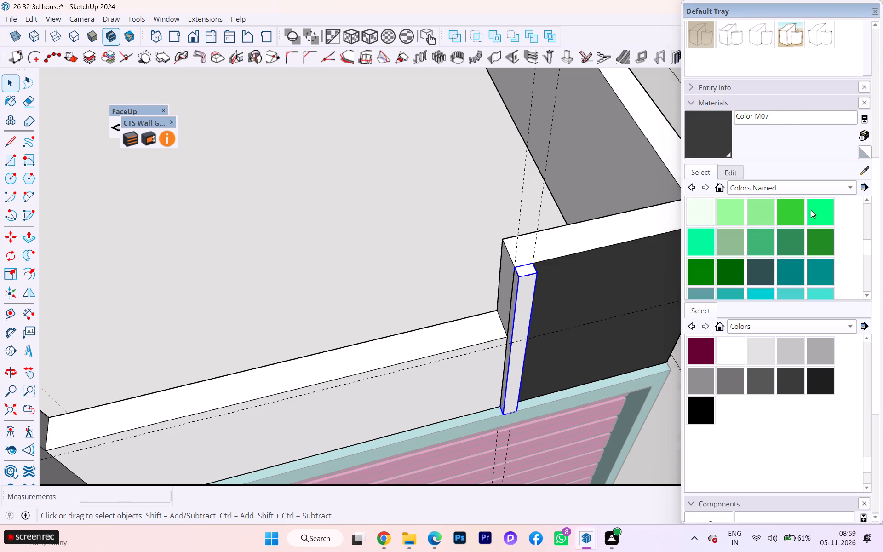
click(527, 287)
scroll(532, 268, down, 1)
middle_drag(532, 268, 516, 266)
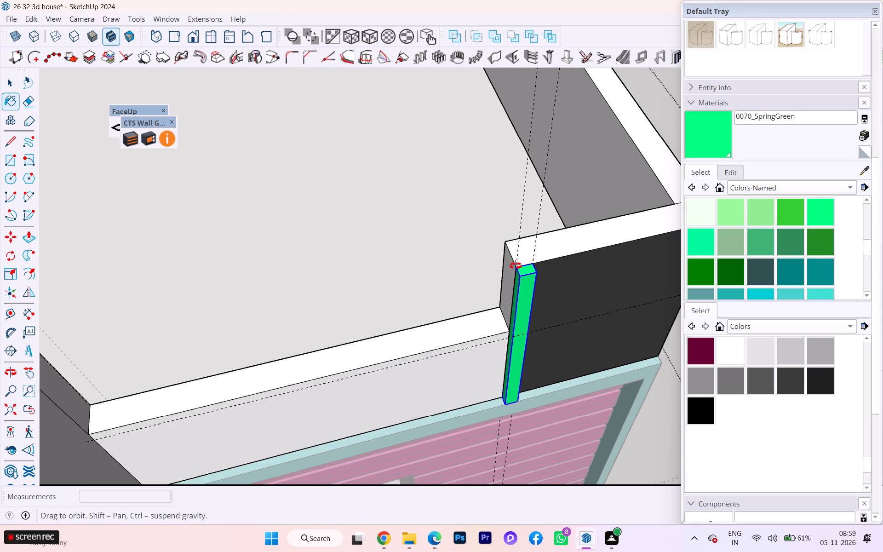
Sample Color H03 from the window wall's frame and paint the vertical parapet strip with it.
middle_drag(516, 266, 391, 171)
scroll(503, 255, down, 2)
scroll(563, 307, down, 2)
click(869, 167)
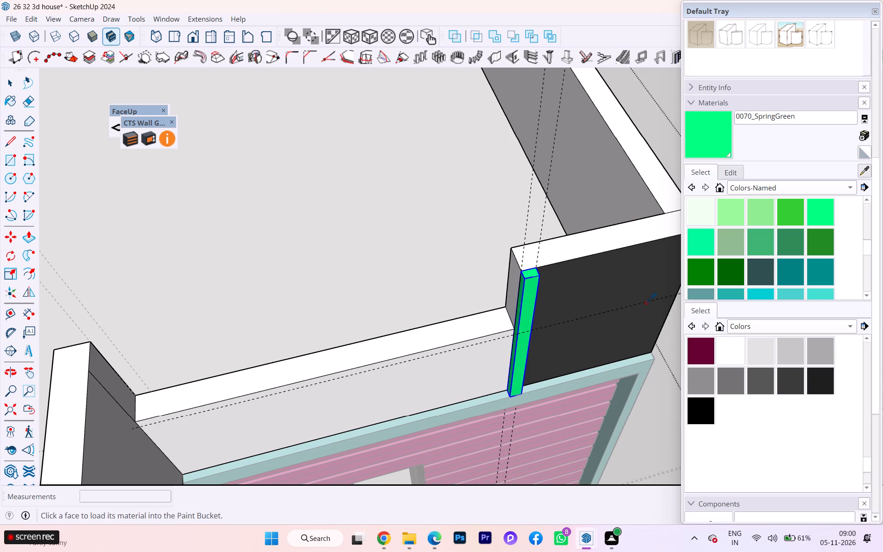
click(542, 385)
click(518, 335)
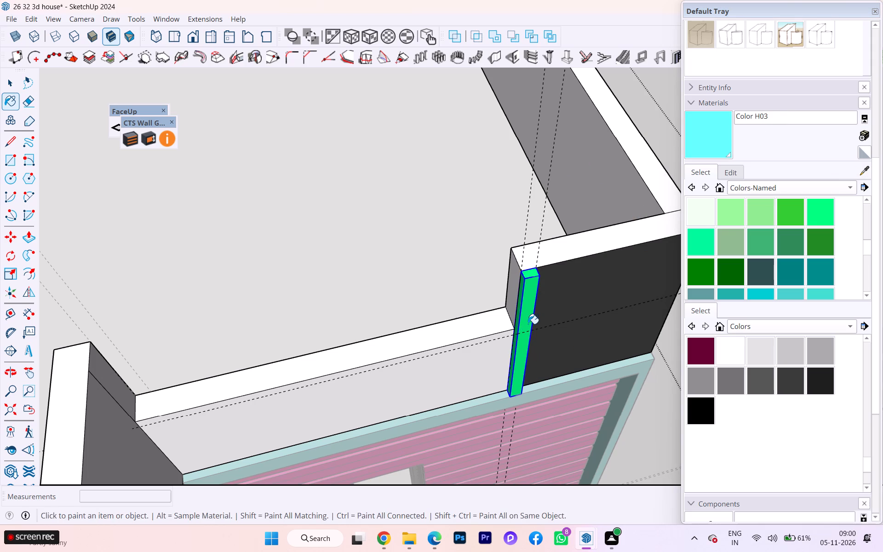
click(530, 322)
scroll(482, 253, down, 2)
scroll(482, 252, up, 3)
scroll(482, 251, down, 2)
scroll(488, 244, up, 1)
scroll(489, 244, down, 4)
middle_drag(447, 270, 394, 225)
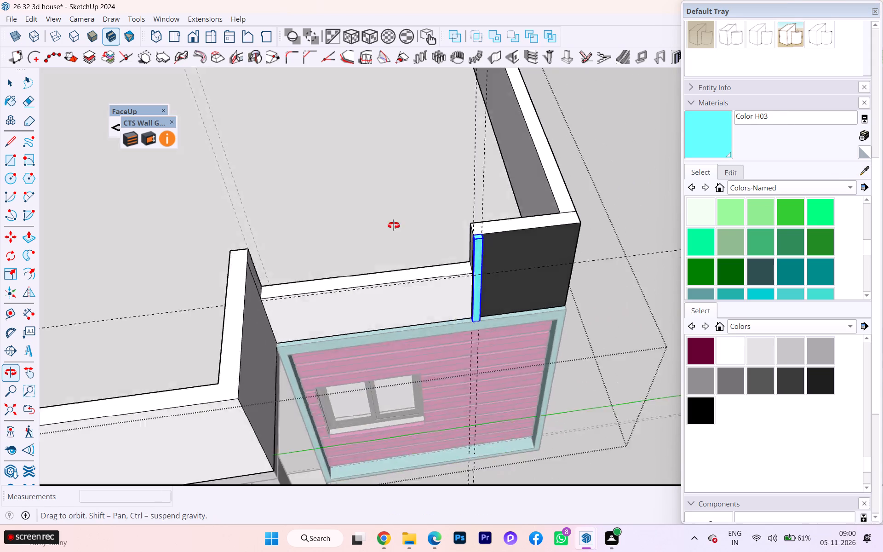
middle_drag(394, 225, 373, 181)
click(12, 88)
click(600, 361)
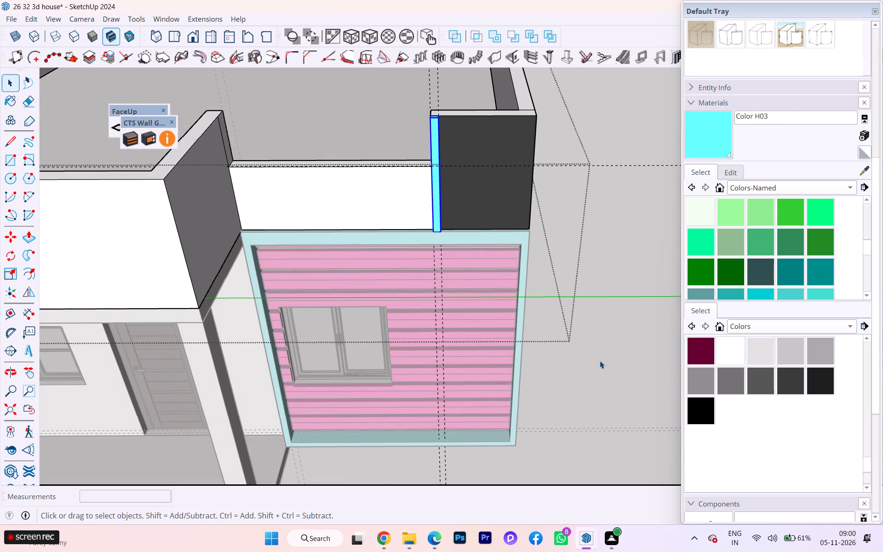
Examine the cyan strip, the dark corner panel, the frame and the lowered parapet from several angles.
scroll(511, 245, up, 3)
scroll(436, 201, up, 3)
scroll(453, 212, down, 1)
middle_drag(419, 209, 135, 237)
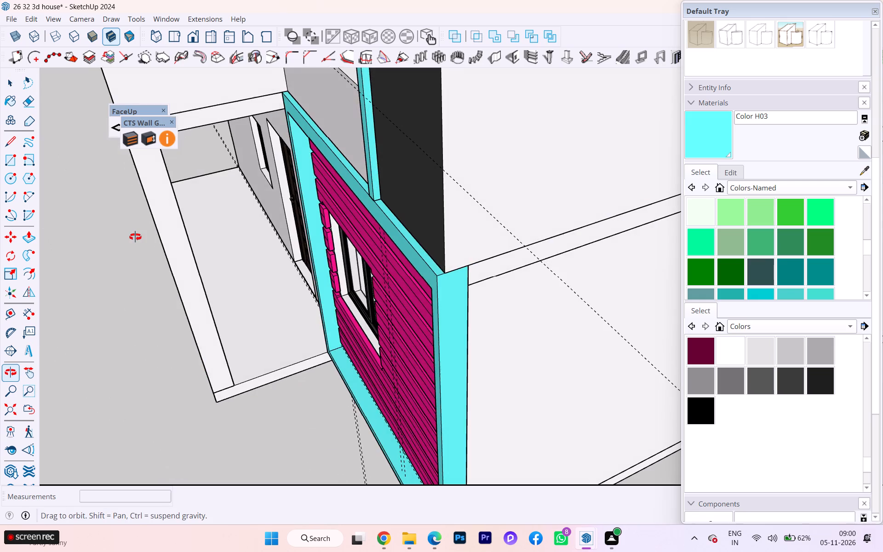
middle_drag(135, 237, 199, 325)
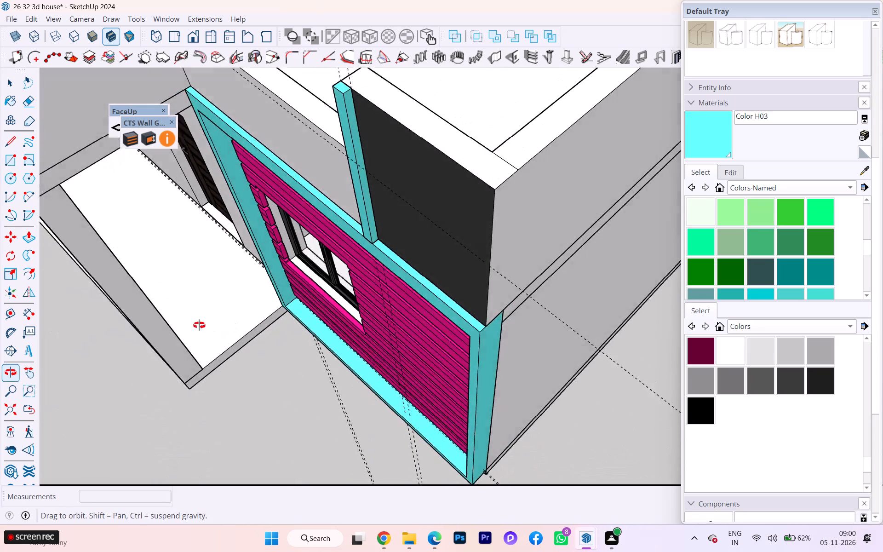
middle_drag(199, 325, 257, 240)
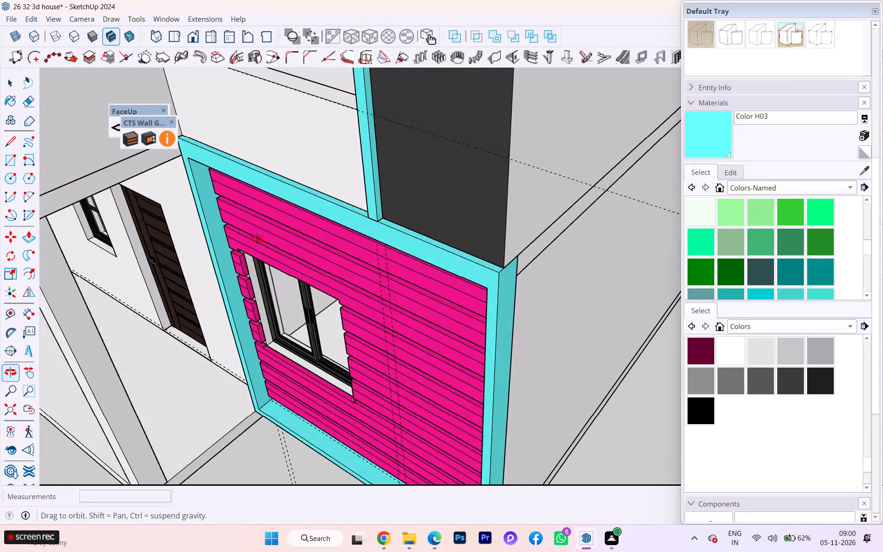
middle_drag(257, 240, 258, 328)
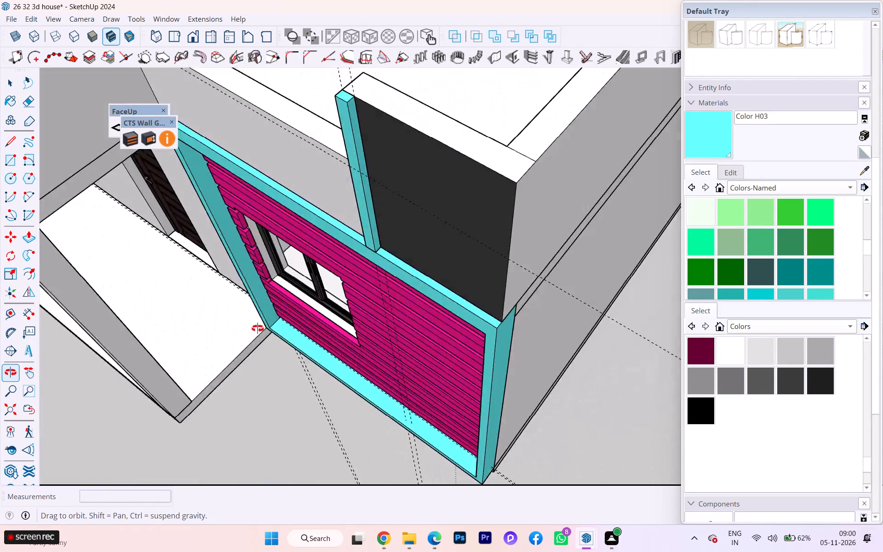
middle_drag(258, 328, 330, 310)
scroll(406, 302, down, 3)
middle_drag(447, 292, 595, 171)
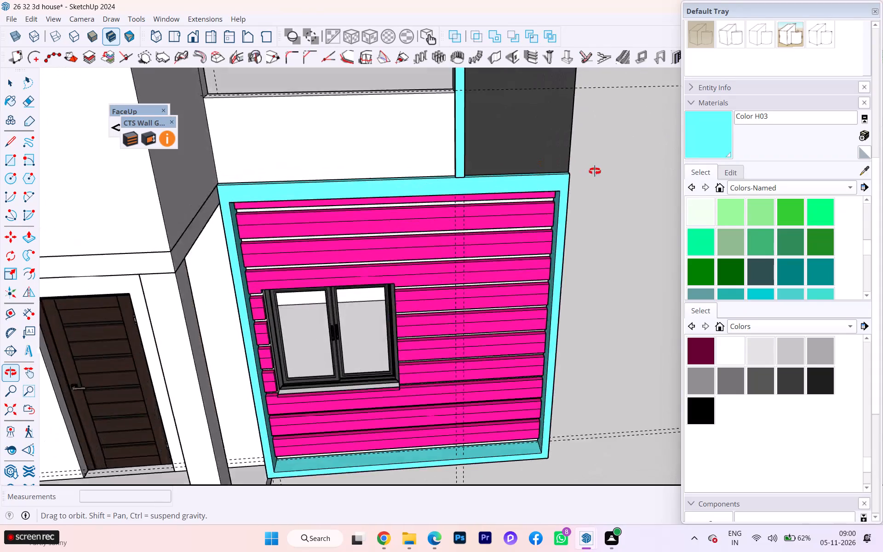
middle_drag(595, 171, 665, 181)
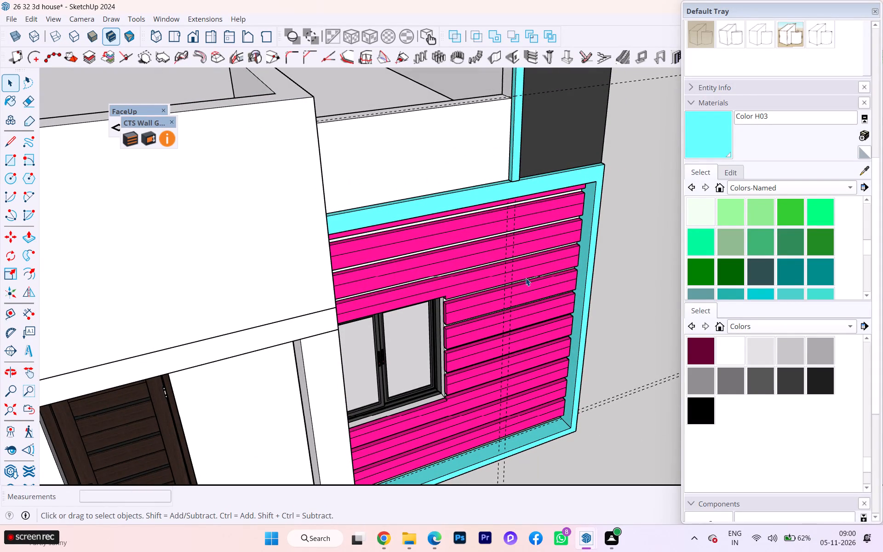
scroll(506, 292, down, 1)
middle_drag(499, 294, 589, 316)
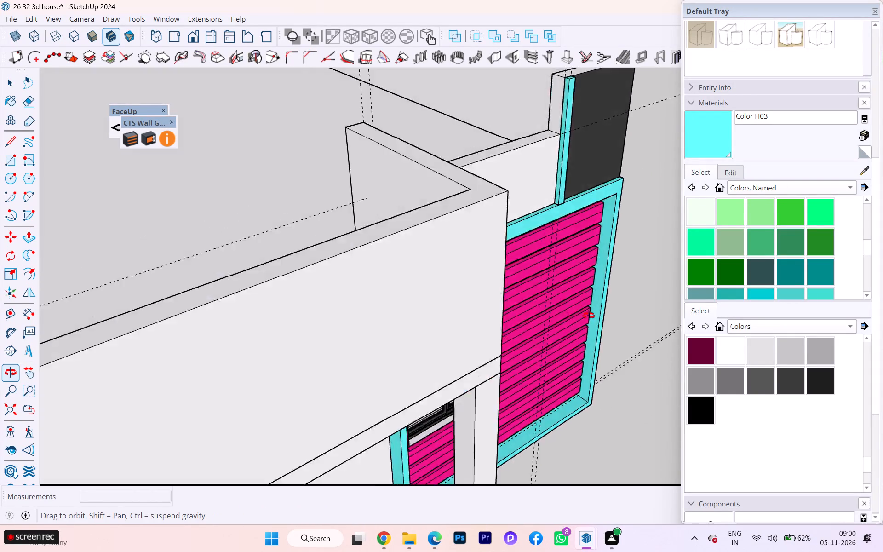
middle_drag(589, 316, 625, 322)
Push the top face of the lowered parapet section beside the strip down about 9" more.
scroll(605, 128, up, 8)
click(512, 216)
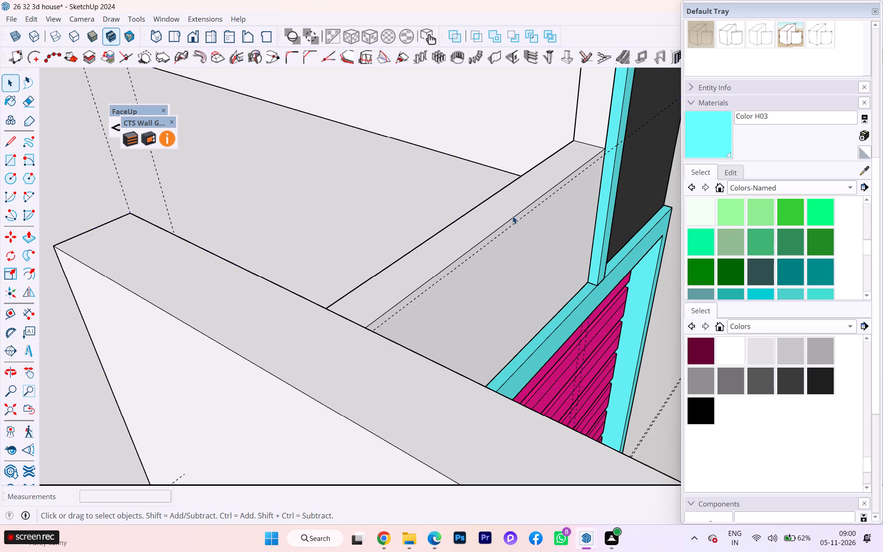
double_click(503, 212)
click(494, 219)
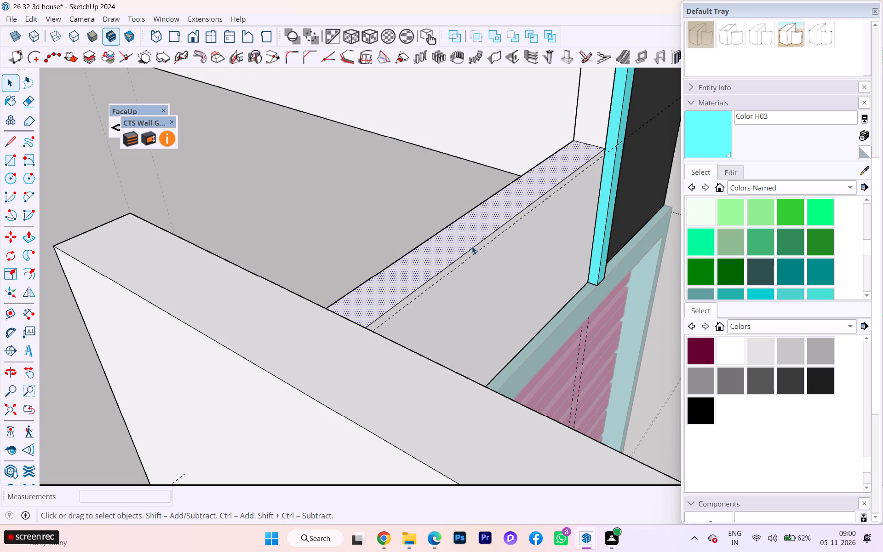
key(p)
click(460, 242)
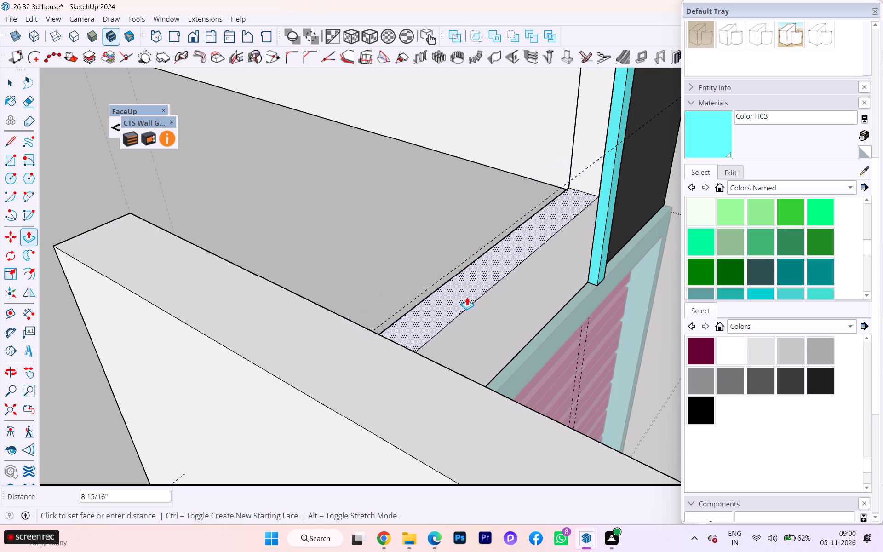
click(465, 294)
Draw a circle of about 1 1/8" radius near the top of the parapet's end face beside the cyan strip.
scroll(472, 281, down, 1)
middle_drag(472, 280, 302, 289)
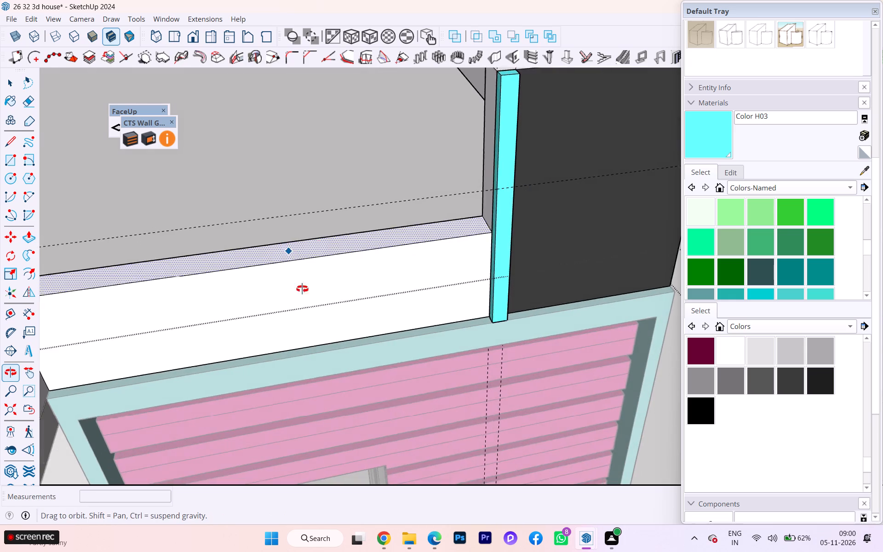
middle_drag(302, 289, 652, 295)
drag(11, 88, 17, 92)
scroll(407, 224, down, 3)
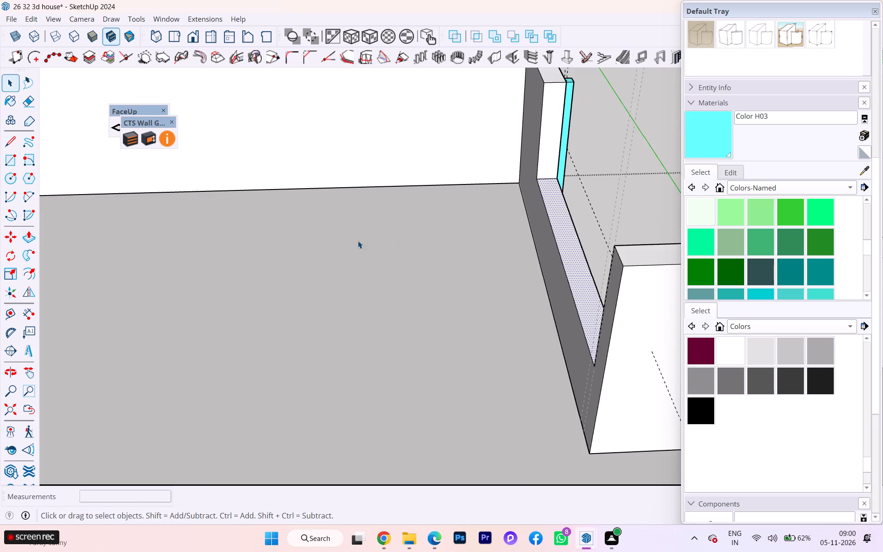
scroll(358, 241, down, 2)
middle_drag(385, 247, 445, 259)
scroll(511, 138, down, 4)
scroll(510, 137, up, 14)
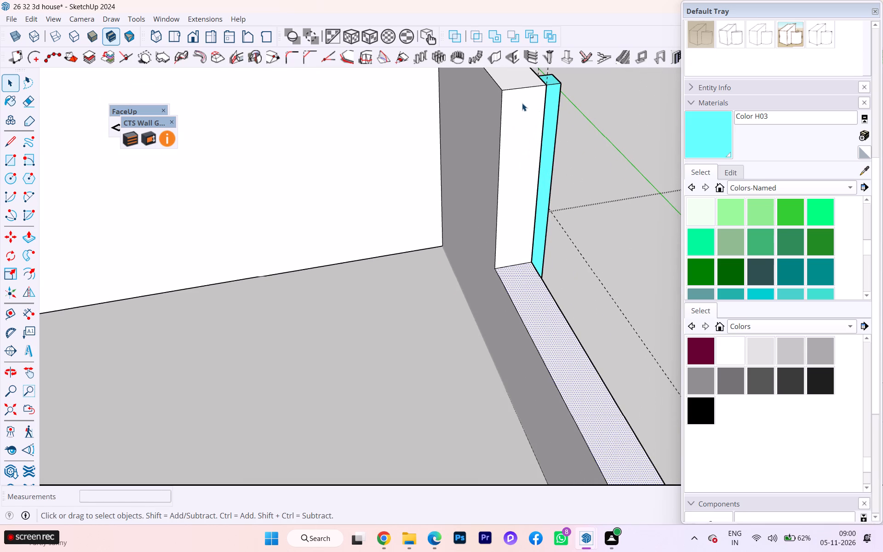
click(522, 103)
key(c)
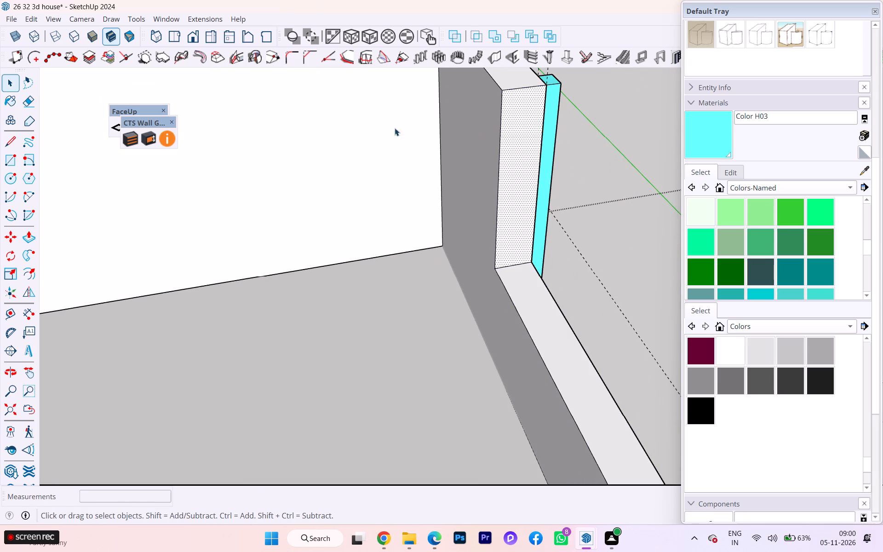
click(9, 181)
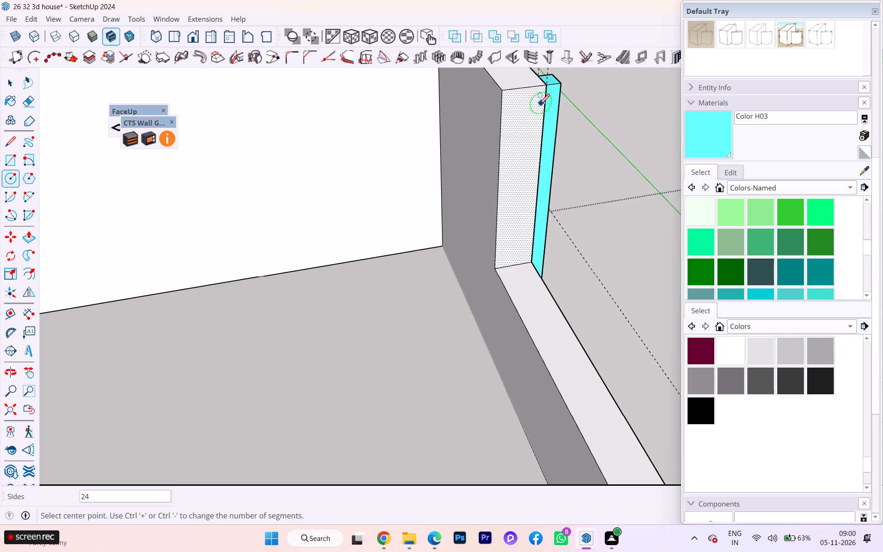
click(522, 106)
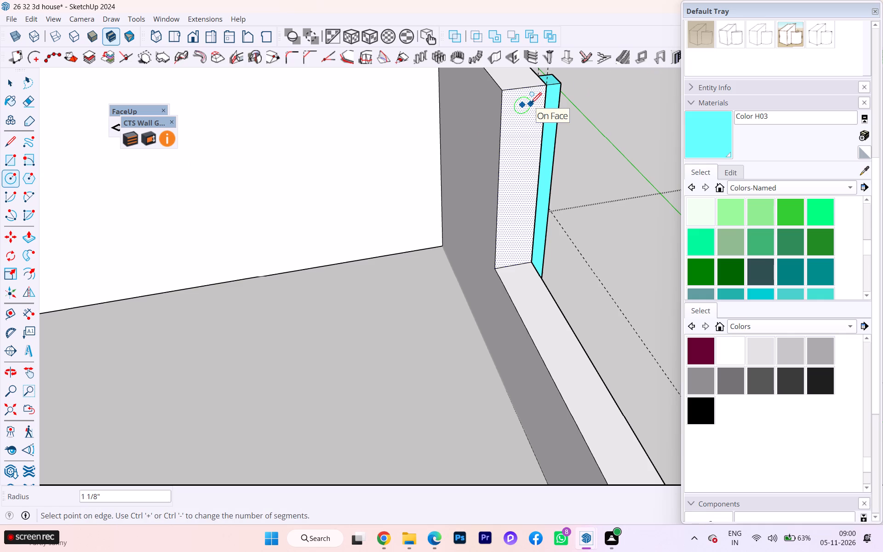
click(531, 103)
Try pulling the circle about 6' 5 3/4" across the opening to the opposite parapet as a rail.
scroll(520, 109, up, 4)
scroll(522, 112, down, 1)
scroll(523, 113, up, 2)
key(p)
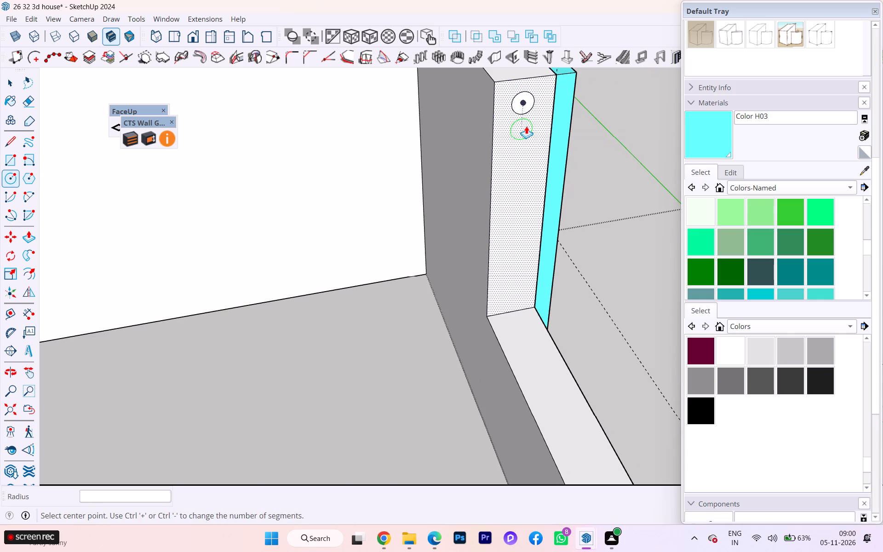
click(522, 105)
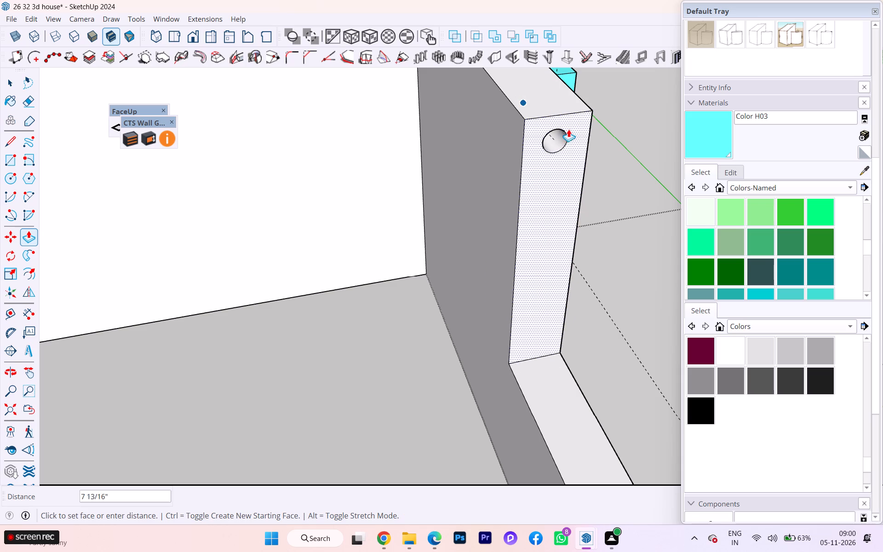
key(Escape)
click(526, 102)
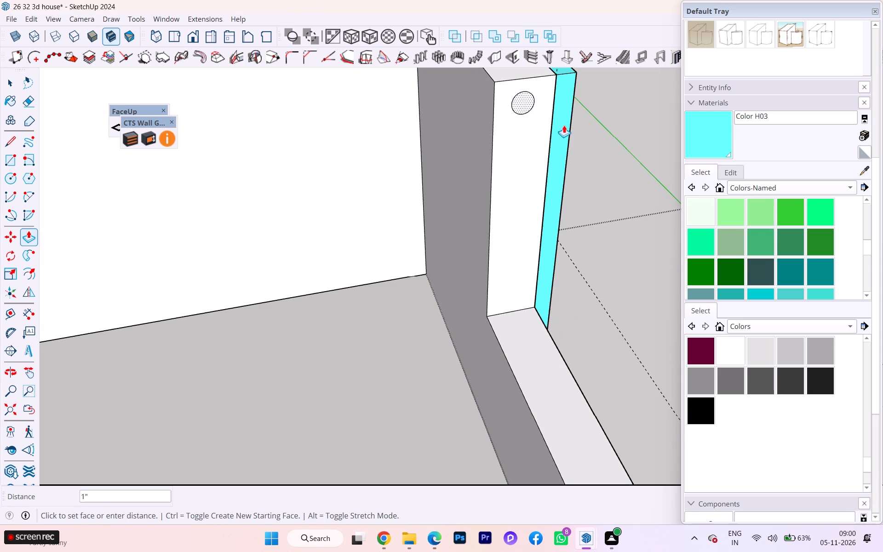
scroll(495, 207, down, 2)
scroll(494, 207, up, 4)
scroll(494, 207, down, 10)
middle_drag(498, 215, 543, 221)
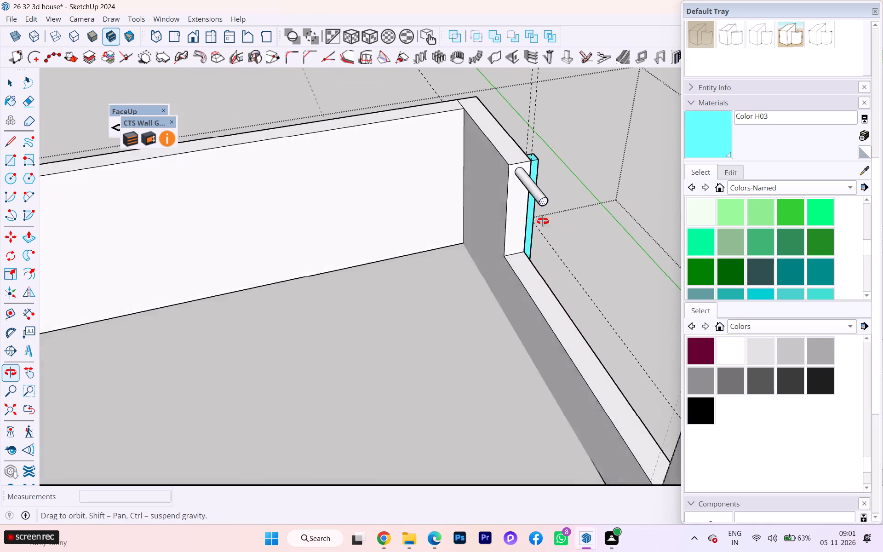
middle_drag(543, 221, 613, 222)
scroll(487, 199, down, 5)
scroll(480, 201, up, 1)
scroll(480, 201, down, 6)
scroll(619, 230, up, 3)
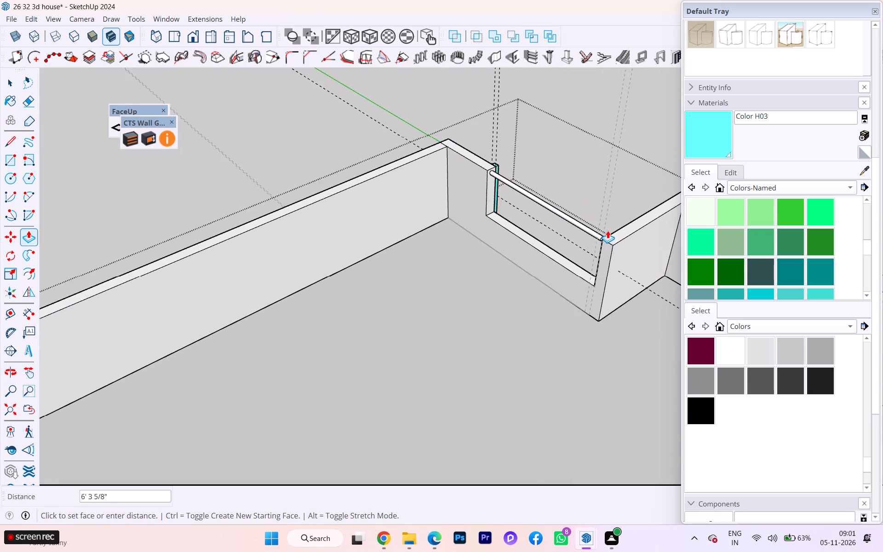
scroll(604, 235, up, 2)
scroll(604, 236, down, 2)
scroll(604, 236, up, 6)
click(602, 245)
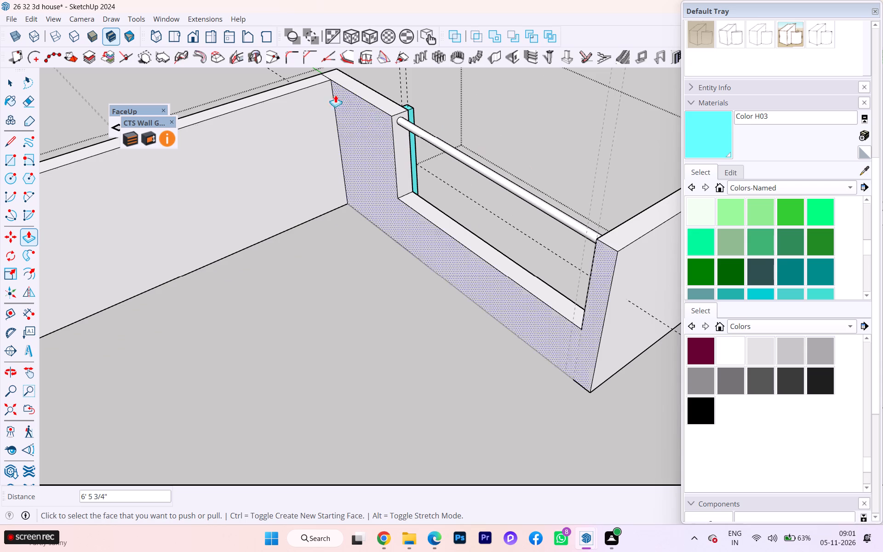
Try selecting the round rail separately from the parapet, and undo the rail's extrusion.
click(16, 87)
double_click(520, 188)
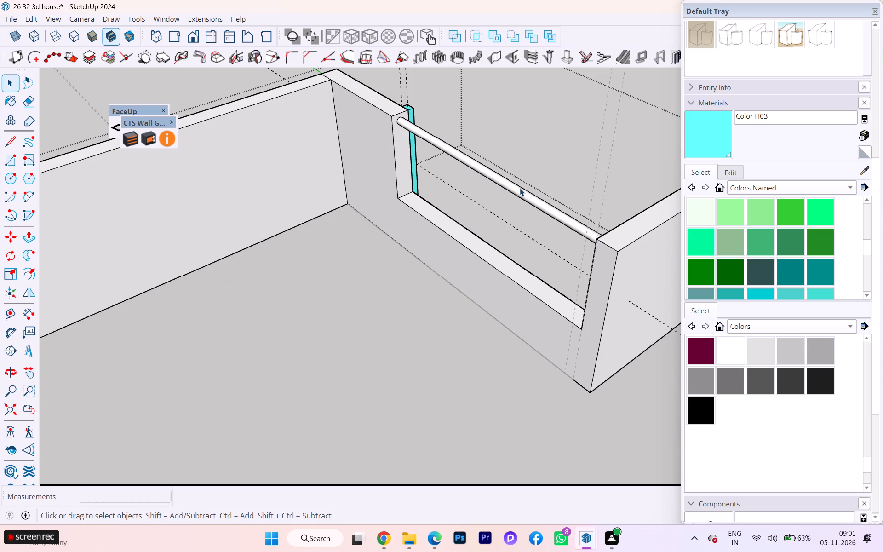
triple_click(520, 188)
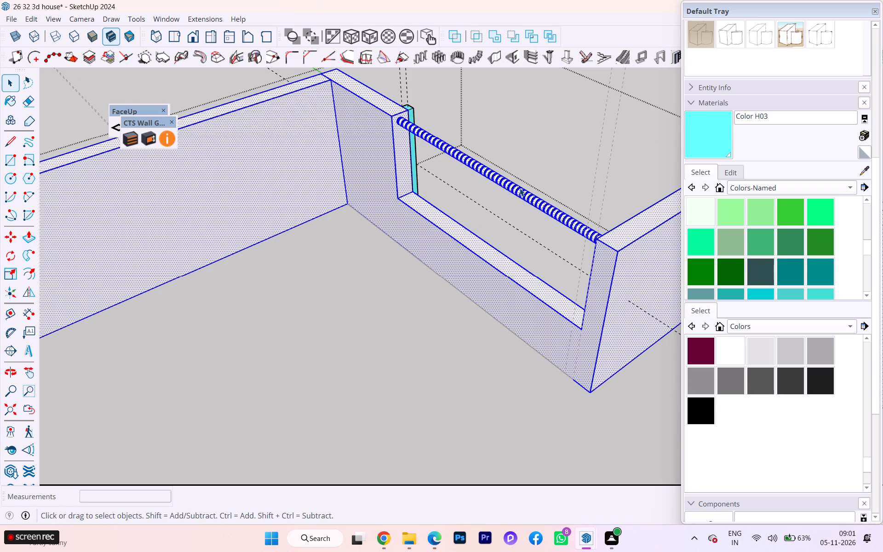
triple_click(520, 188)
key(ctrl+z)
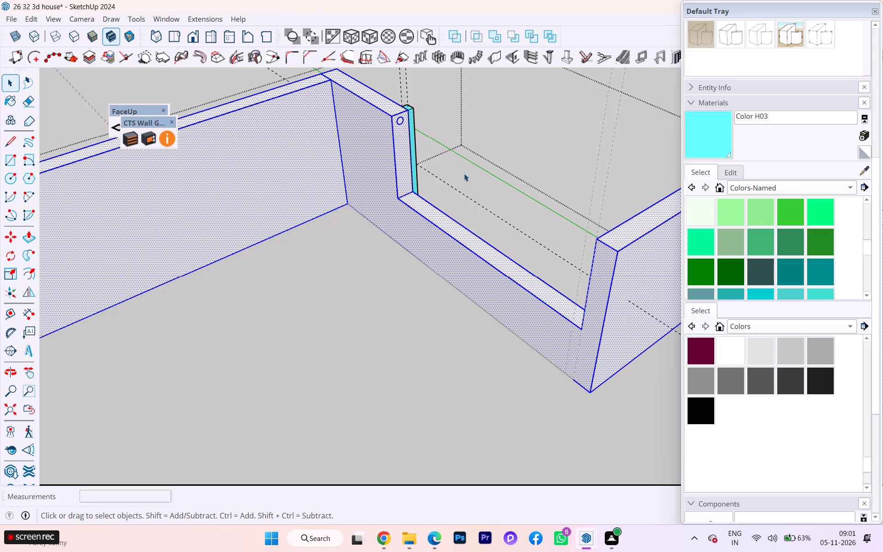
Make a group from the circle's face and edge on the parapet's end face.
scroll(392, 116, up, 11)
click(397, 115)
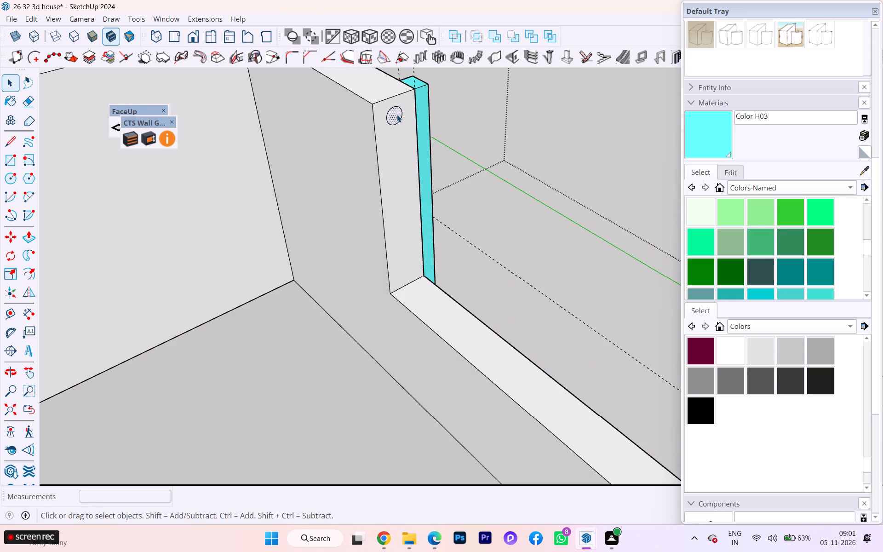
double_click(394, 115)
right_click(394, 115)
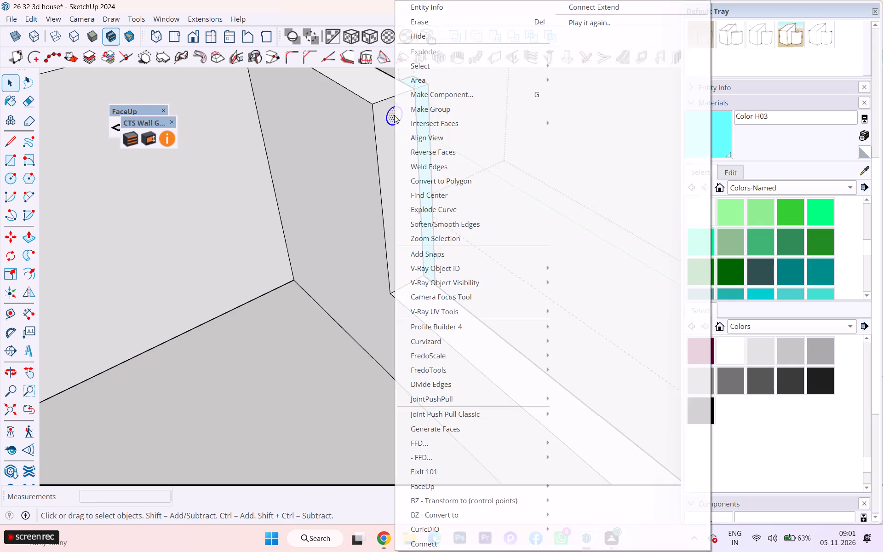
click(464, 110)
click(400, 121)
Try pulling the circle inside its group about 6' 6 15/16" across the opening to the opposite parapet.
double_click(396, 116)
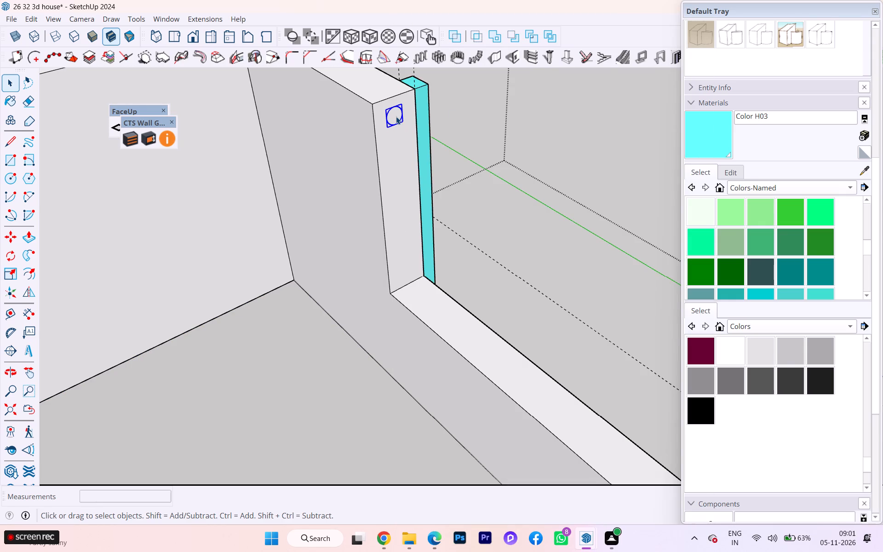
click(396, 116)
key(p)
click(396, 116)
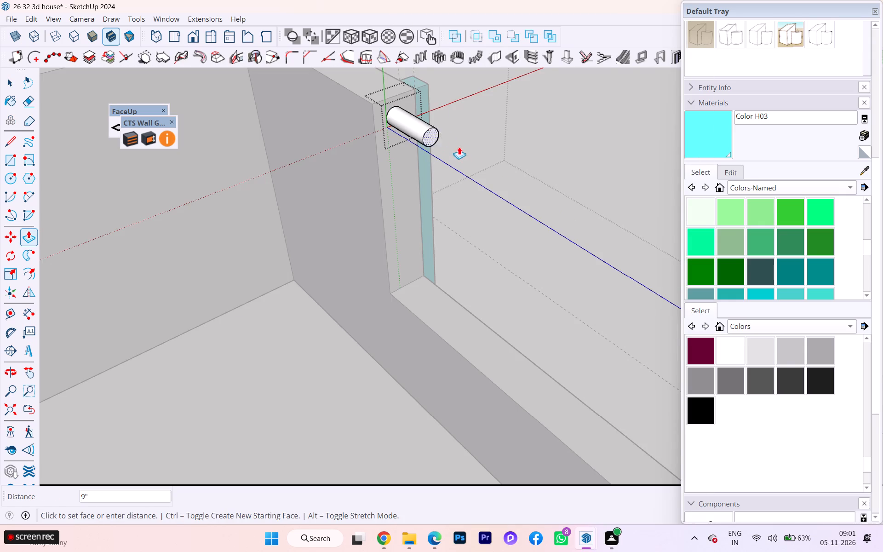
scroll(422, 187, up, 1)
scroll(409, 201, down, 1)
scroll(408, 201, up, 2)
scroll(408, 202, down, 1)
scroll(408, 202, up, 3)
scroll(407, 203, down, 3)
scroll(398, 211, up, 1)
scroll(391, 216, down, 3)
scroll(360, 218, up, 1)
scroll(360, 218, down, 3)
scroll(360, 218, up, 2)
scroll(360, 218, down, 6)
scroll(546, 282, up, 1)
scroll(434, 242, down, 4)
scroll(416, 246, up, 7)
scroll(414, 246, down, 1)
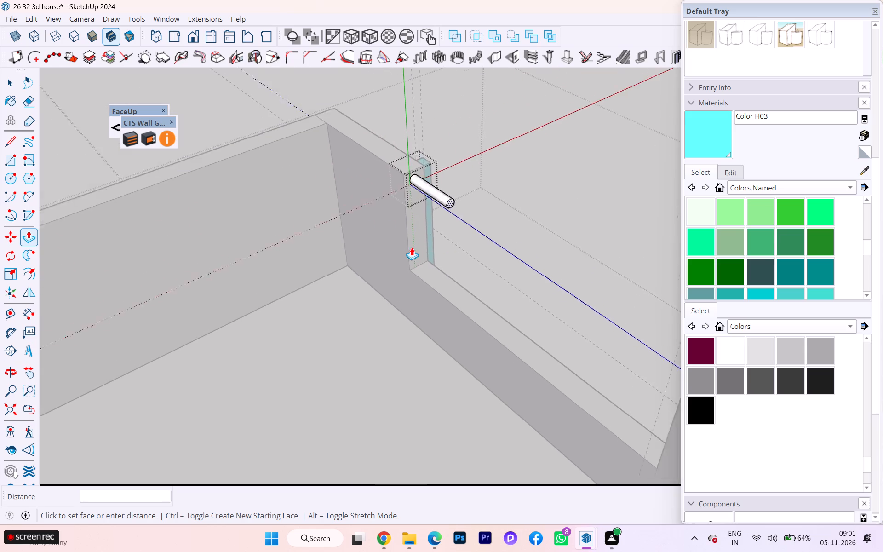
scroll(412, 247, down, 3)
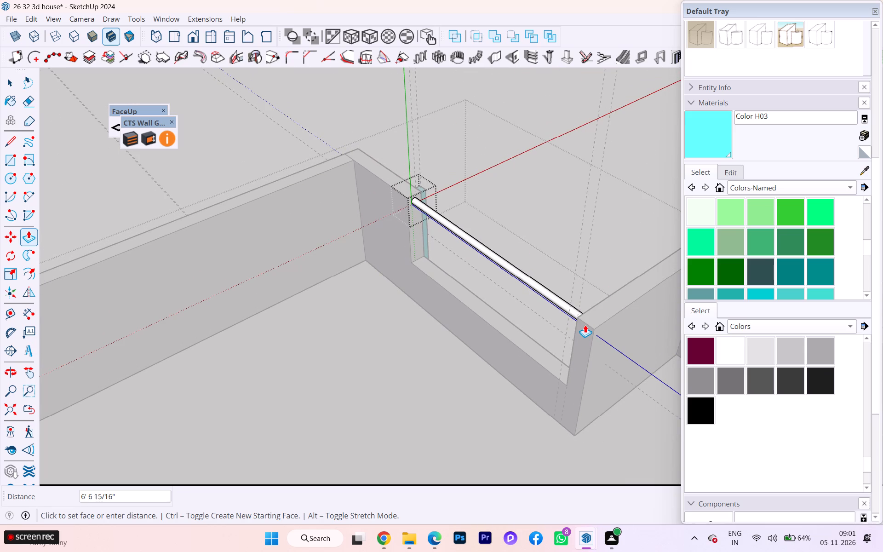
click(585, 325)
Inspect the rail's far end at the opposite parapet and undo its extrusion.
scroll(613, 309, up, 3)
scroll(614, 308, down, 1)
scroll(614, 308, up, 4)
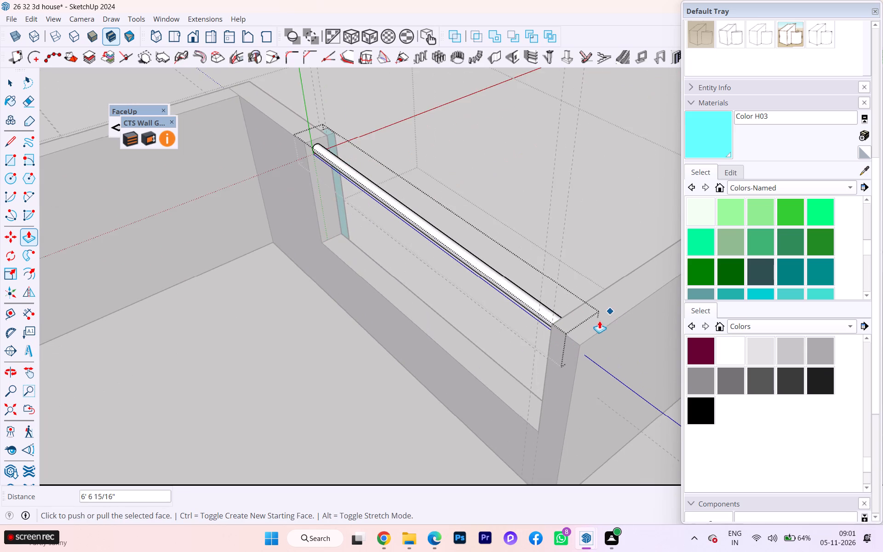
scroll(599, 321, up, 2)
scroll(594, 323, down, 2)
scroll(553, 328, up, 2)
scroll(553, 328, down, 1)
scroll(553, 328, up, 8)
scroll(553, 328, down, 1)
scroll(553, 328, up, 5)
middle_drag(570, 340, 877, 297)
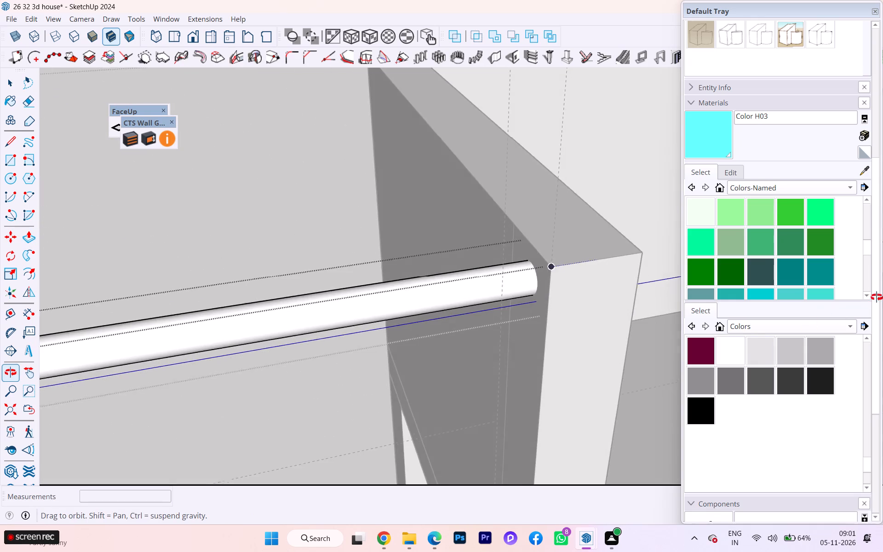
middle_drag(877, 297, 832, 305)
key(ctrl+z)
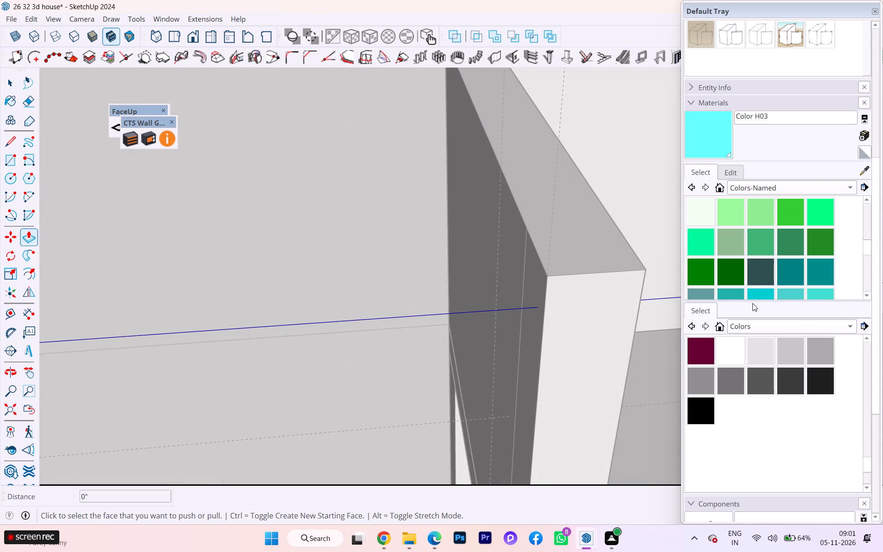
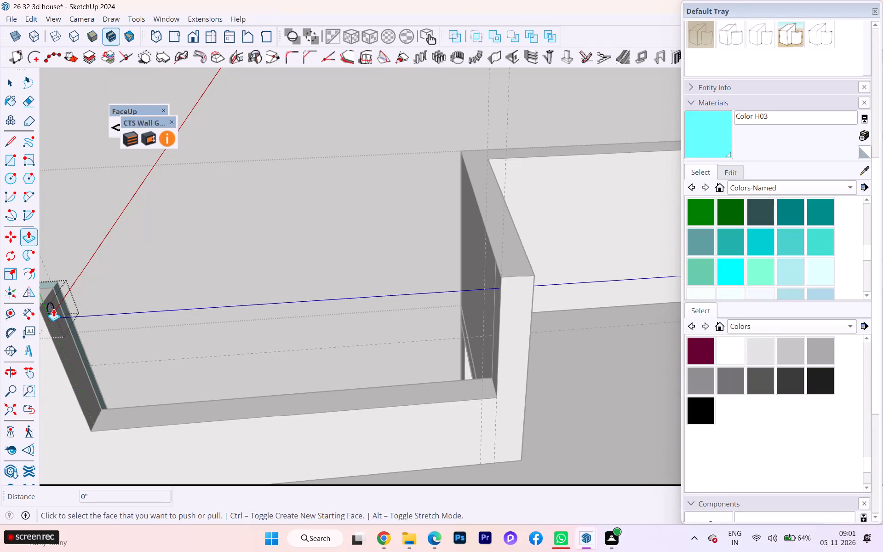
Extrude the circle about 6' 5 7/8" across the opening to the opposite parapet, and close the rail's group.
click(498, 306)
middle_drag(510, 300, 504, 302)
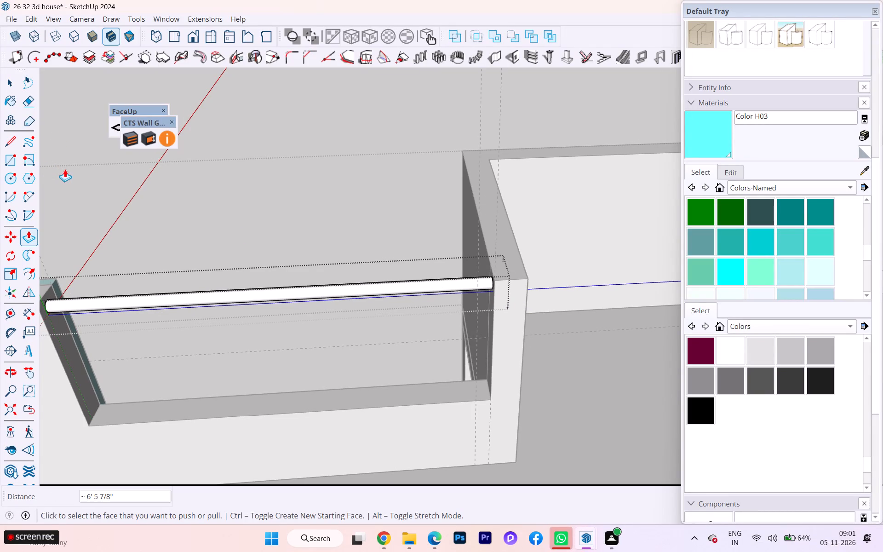
click(12, 85)
click(325, 237)
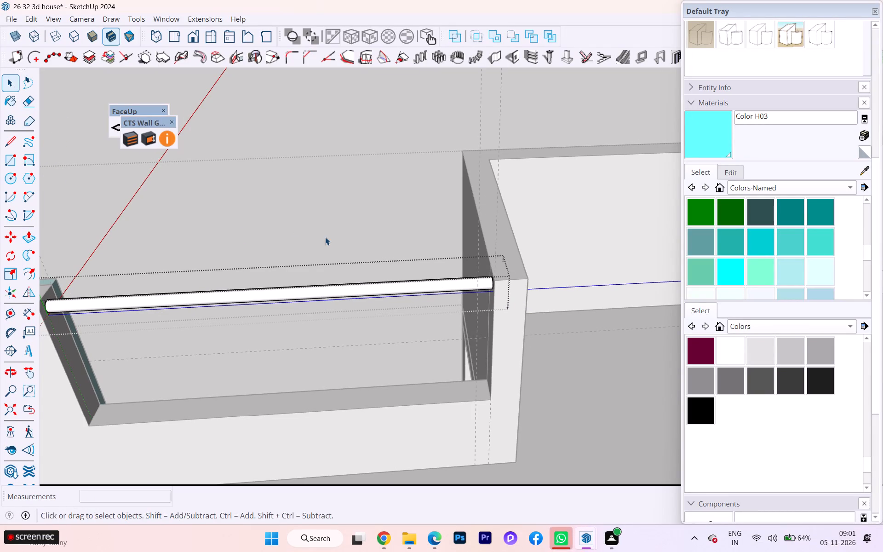
Copy the round rail vertically down about 2' 1 5/16" to just above the lowered parapet section.
middle_drag(464, 221, 51, 305)
scroll(273, 243, down, 2)
scroll(282, 241, up, 8)
middle_drag(448, 229, 188, 270)
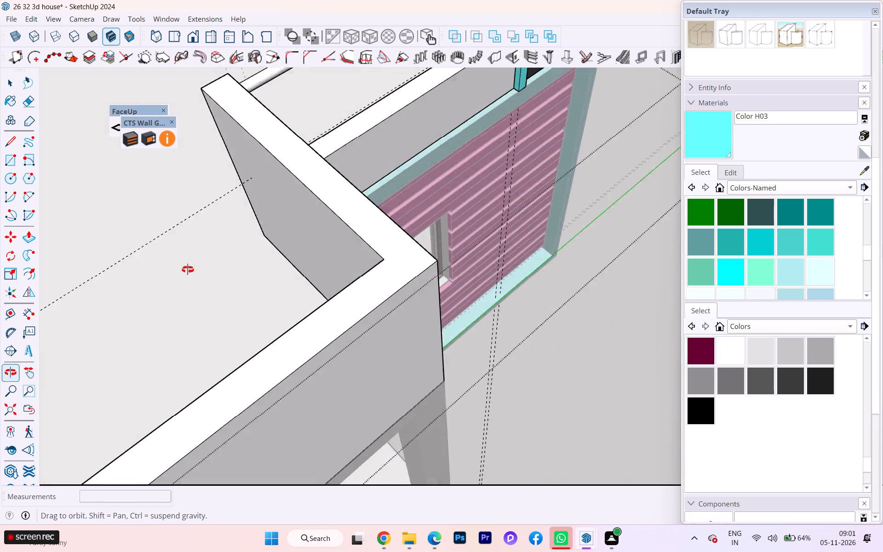
middle_drag(188, 270, 100, 272)
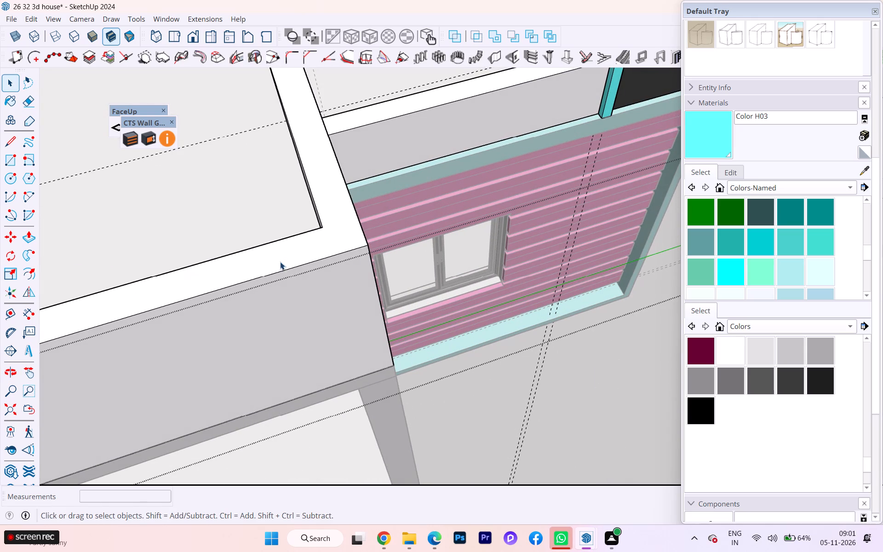
middle_drag(357, 254, 212, 277)
scroll(388, 167, up, 3)
scroll(407, 182, down, 1)
scroll(288, 328, down, 2)
scroll(288, 328, up, 1)
scroll(288, 328, down, 2)
scroll(312, 309, up, 1)
scroll(312, 307, down, 1)
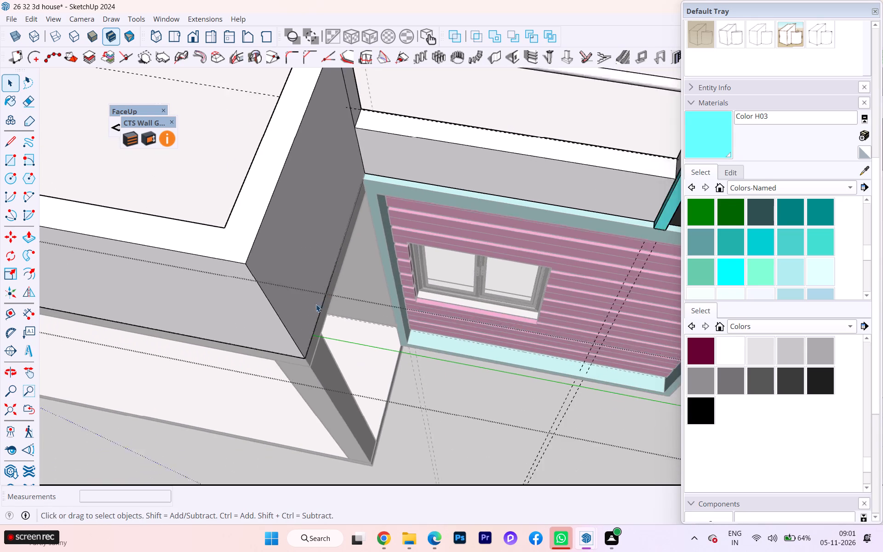
scroll(316, 304, down, 1)
middle_drag(338, 277, 299, 341)
scroll(298, 356, down, 5)
middle_drag(398, 255, 488, 149)
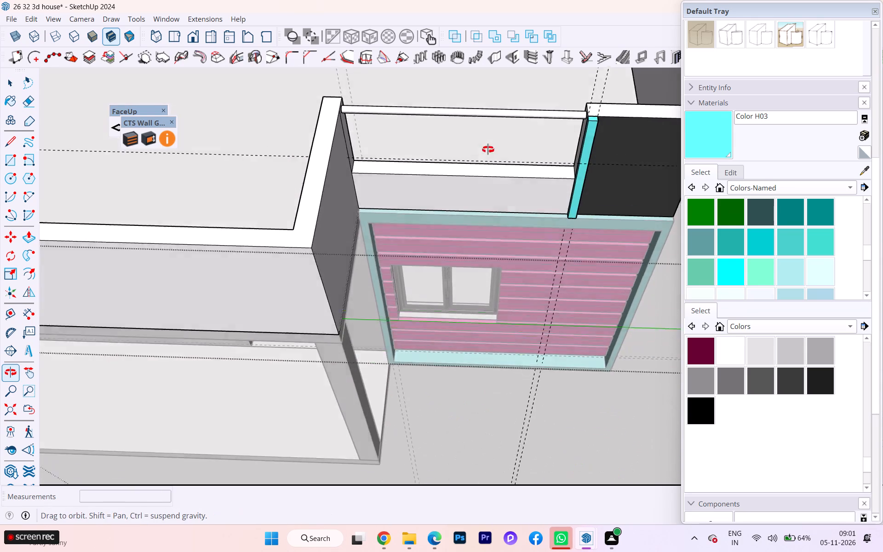
middle_drag(488, 149, 492, 136)
scroll(366, 87, up, 3)
scroll(367, 87, down, 1)
scroll(367, 87, up, 1)
click(365, 84)
scroll(352, 95, up, 5)
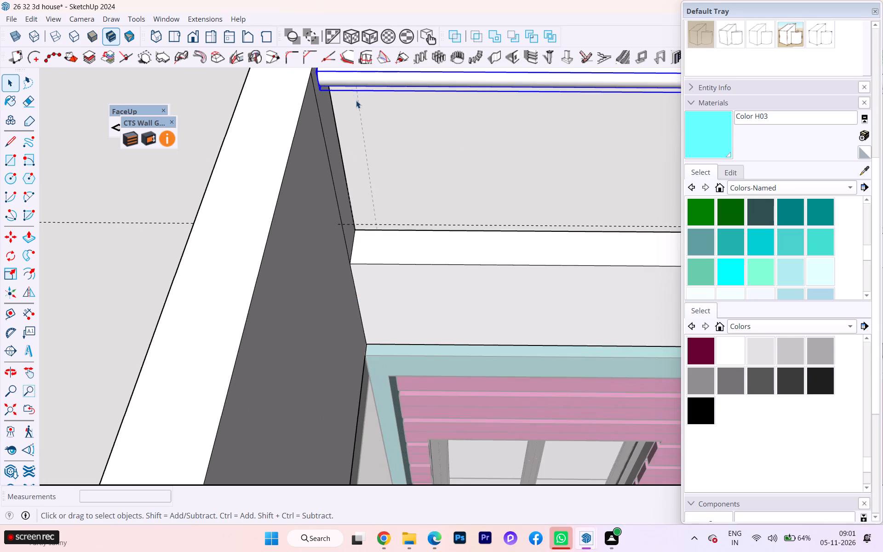
scroll(340, 126, down, 1)
scroll(337, 131, up, 1)
scroll(337, 131, down, 4)
key(m)
scroll(339, 115, up, 3)
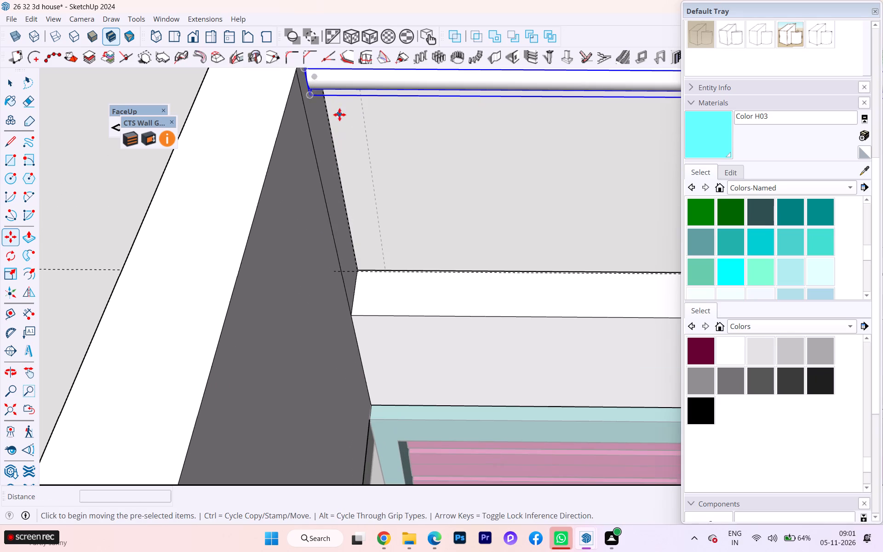
scroll(339, 115, up, 1)
click(310, 96)
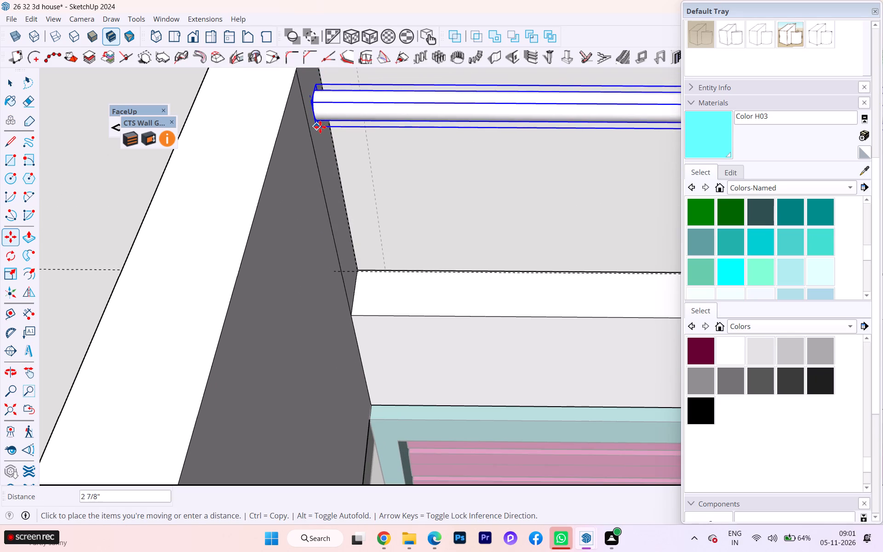
key(Up)
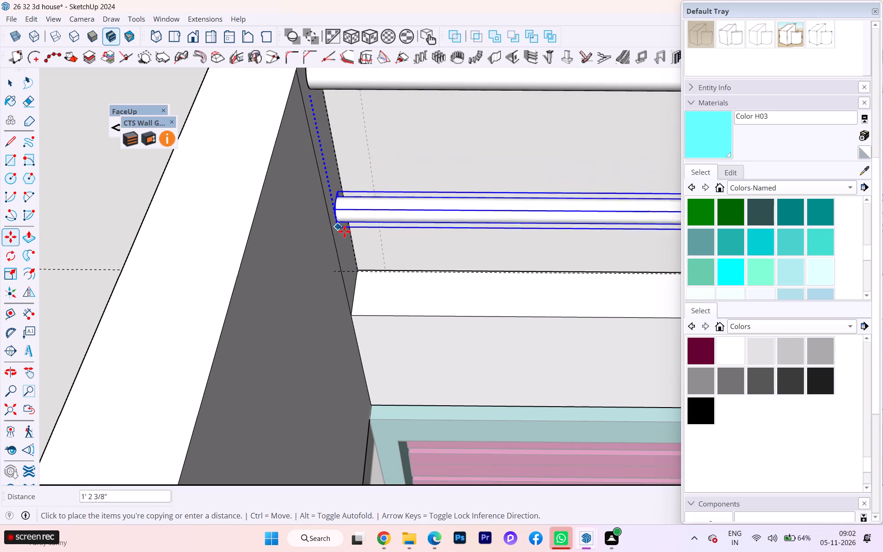
click(352, 315)
Divide the copy distance into four equal spaces, filling the gap with evenly spaced rails.
key(slash)
key(BackSpace)
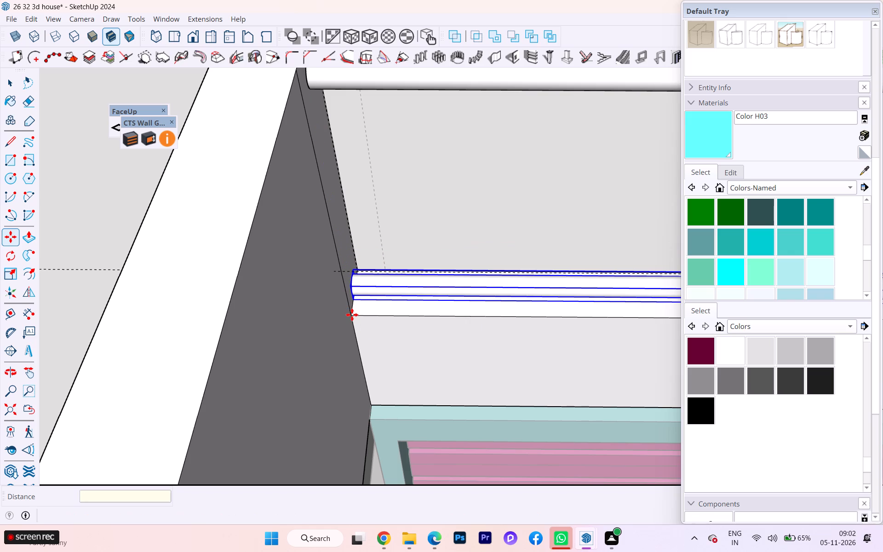
key(4)
key(BackSpace)
text(/4)
key(Return)
Paint all five horizontal rails with 0078_DarkSlateGray and close the parapet group.
scroll(466, 361, down, 7)
middle_drag(472, 358, 468, 276)
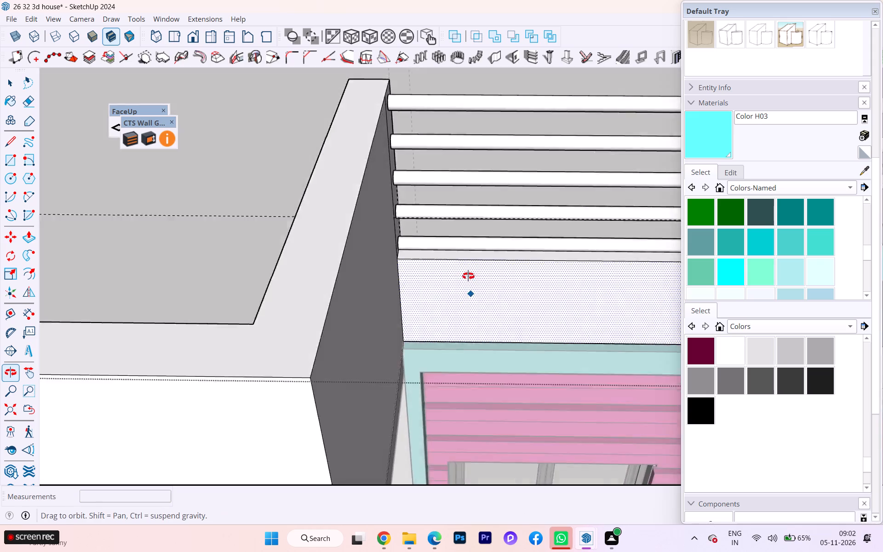
middle_drag(468, 276, 464, 228)
scroll(391, 242, down, 7)
scroll(295, 280, up, 3)
scroll(298, 280, down, 3)
scroll(332, 281, up, 2)
scroll(359, 284, down, 2)
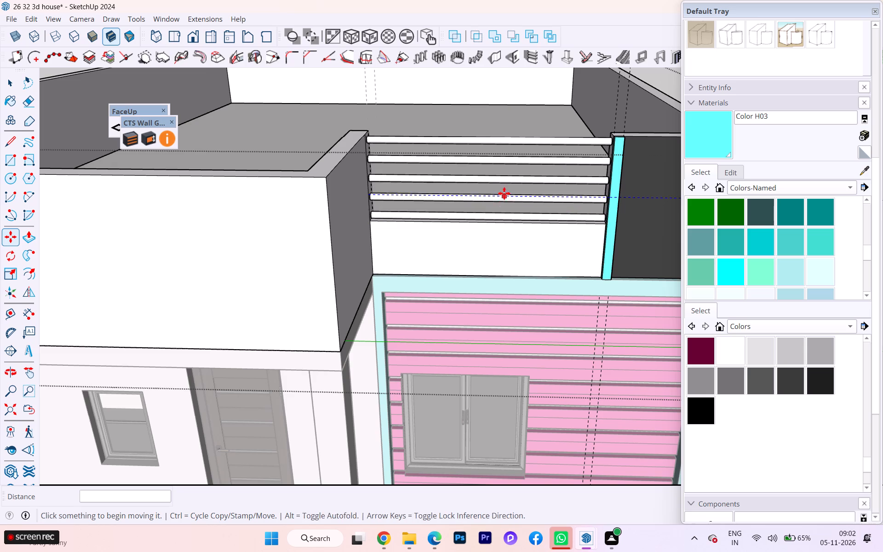
click(16, 77)
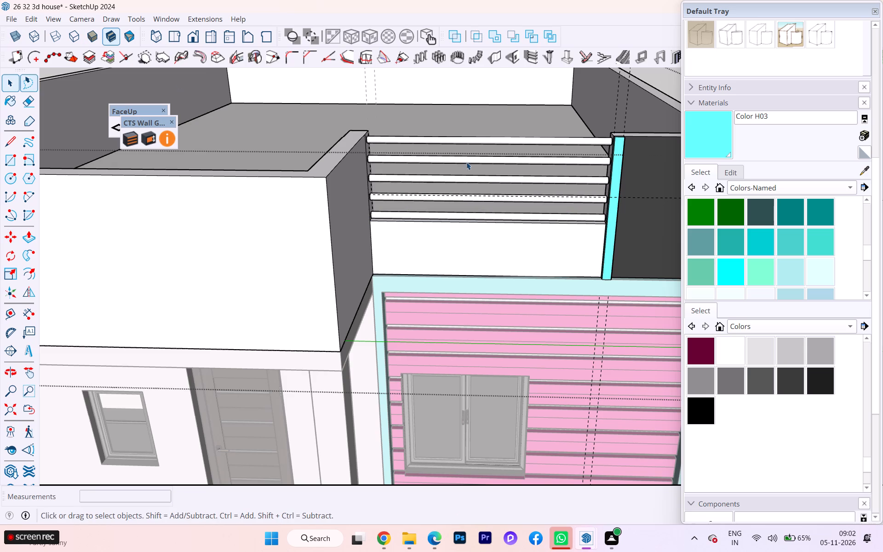
click(493, 140)
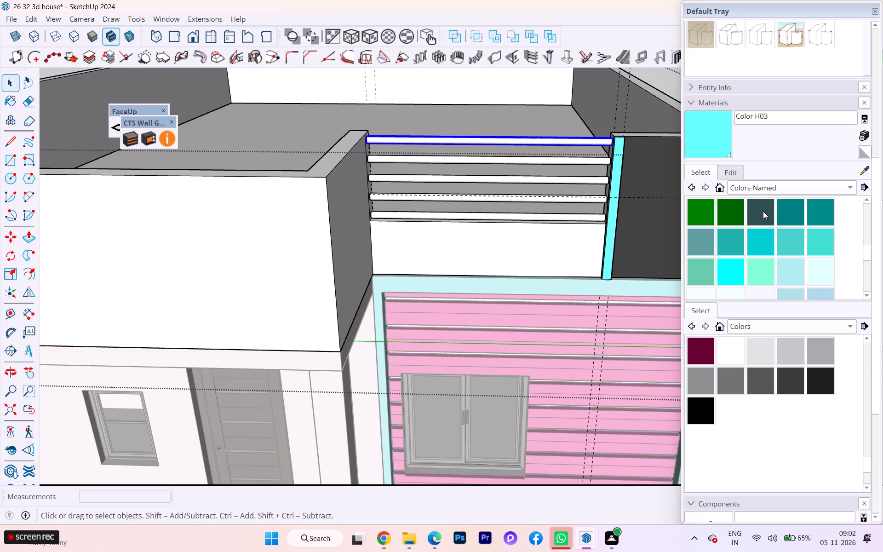
click(763, 211)
click(539, 143)
click(533, 160)
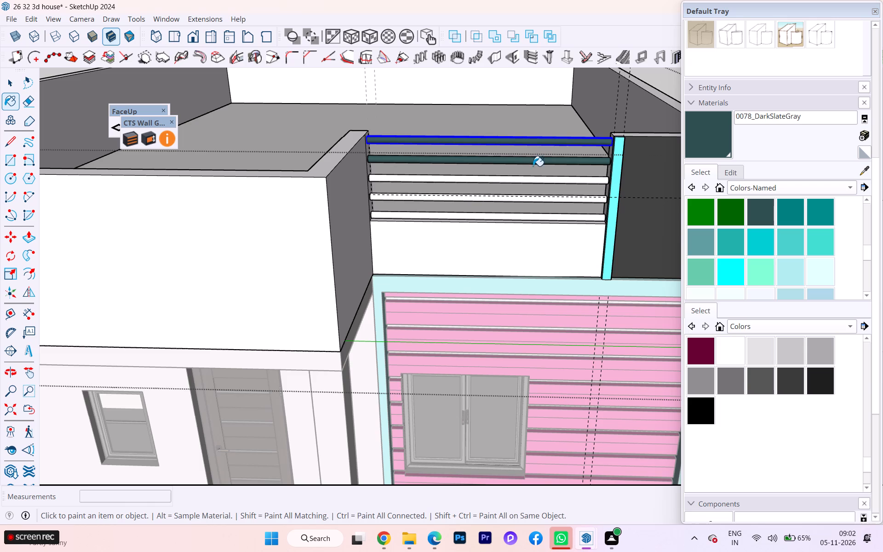
click(530, 185)
click(539, 183)
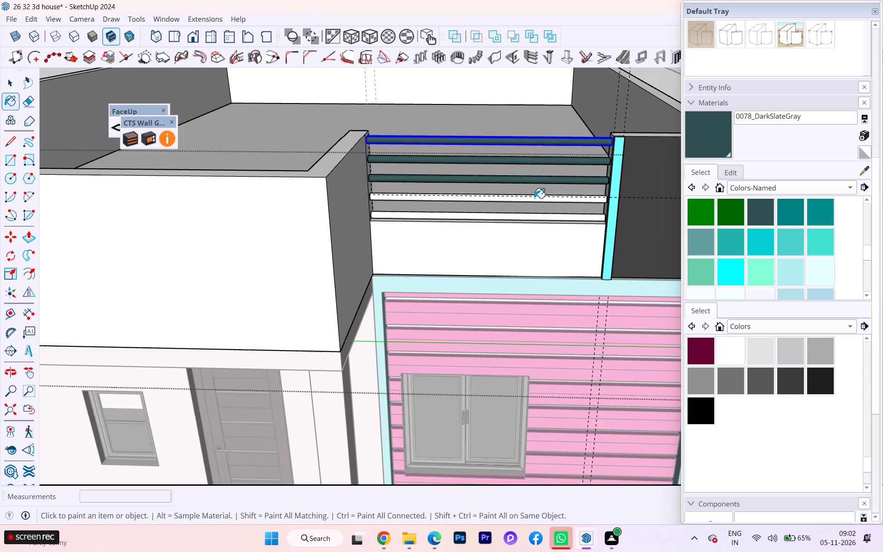
click(533, 201)
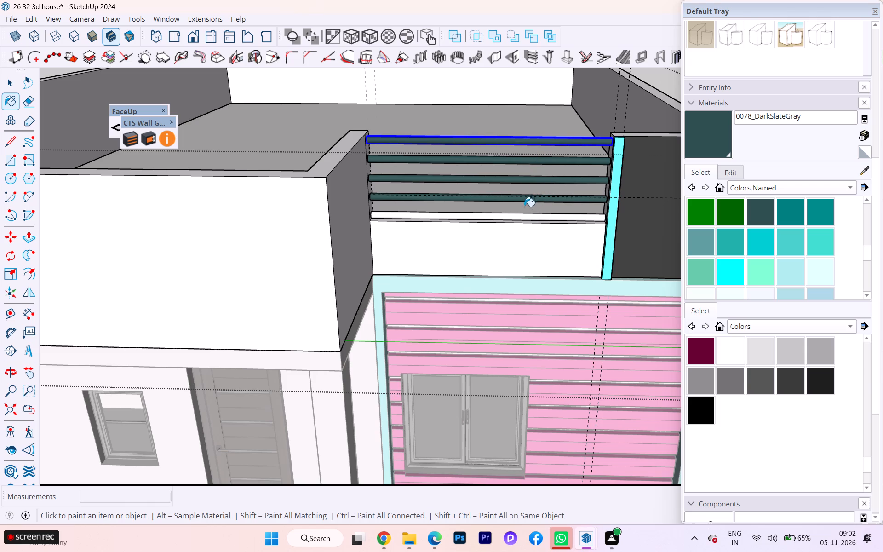
click(514, 218)
scroll(556, 210, down, 2)
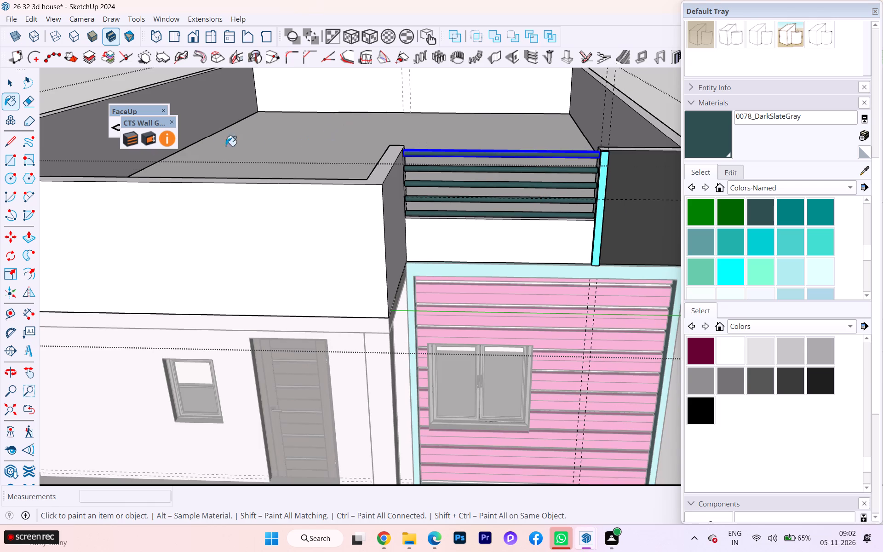
click(13, 85)
scroll(427, 190, down, 1)
scroll(432, 194, up, 3)
scroll(433, 195, down, 6)
scroll(470, 195, up, 1)
scroll(470, 195, down, 3)
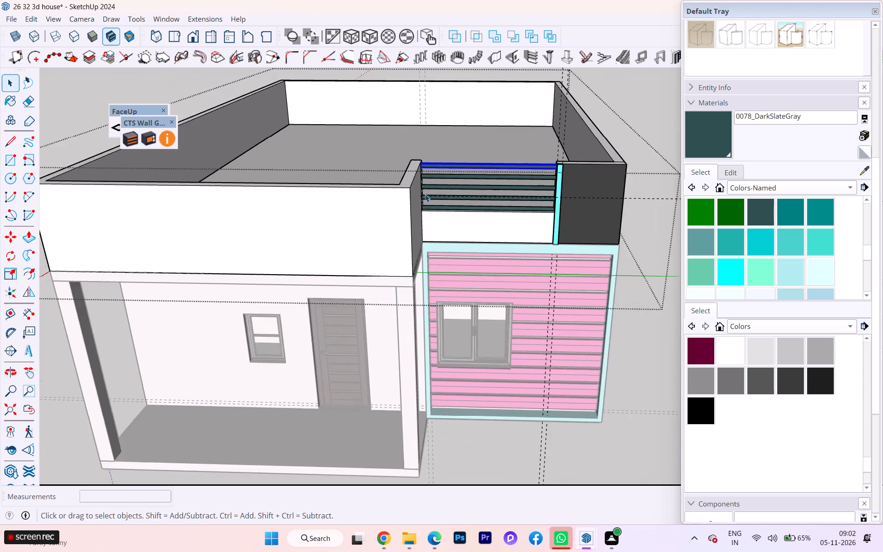
scroll(425, 194, down, 2)
click(595, 301)
Delete all construction guides from the model.
scroll(544, 205, up, 7)
scroll(481, 181, up, 2)
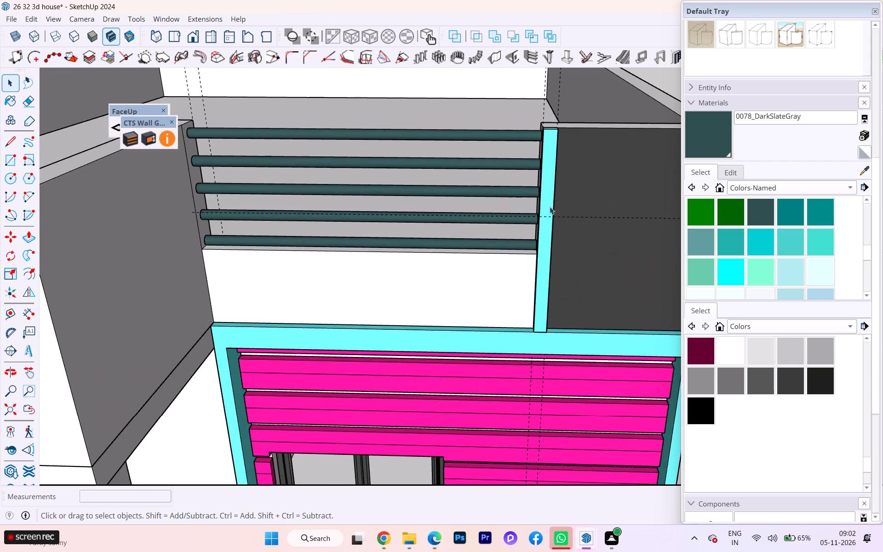
scroll(520, 208, down, 2)
scroll(470, 201, up, 1)
scroll(417, 195, down, 2)
click(28, 17)
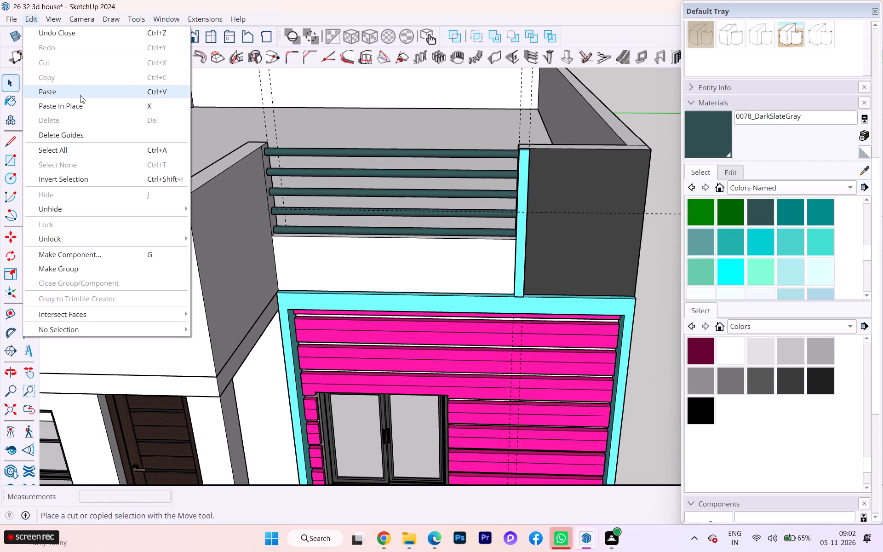
click(77, 135)
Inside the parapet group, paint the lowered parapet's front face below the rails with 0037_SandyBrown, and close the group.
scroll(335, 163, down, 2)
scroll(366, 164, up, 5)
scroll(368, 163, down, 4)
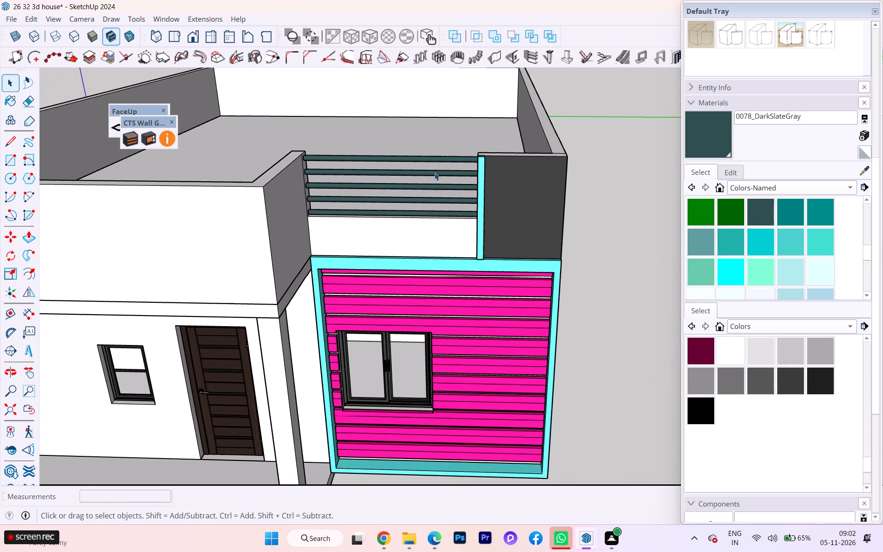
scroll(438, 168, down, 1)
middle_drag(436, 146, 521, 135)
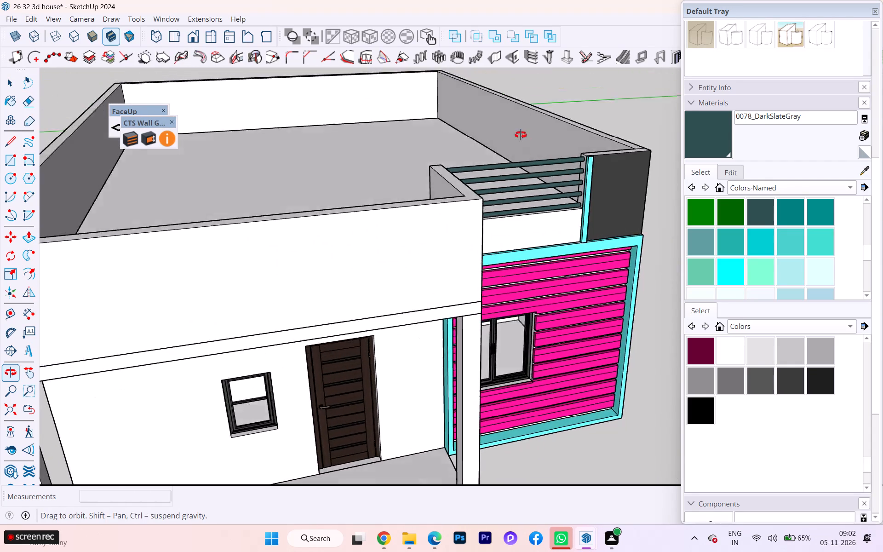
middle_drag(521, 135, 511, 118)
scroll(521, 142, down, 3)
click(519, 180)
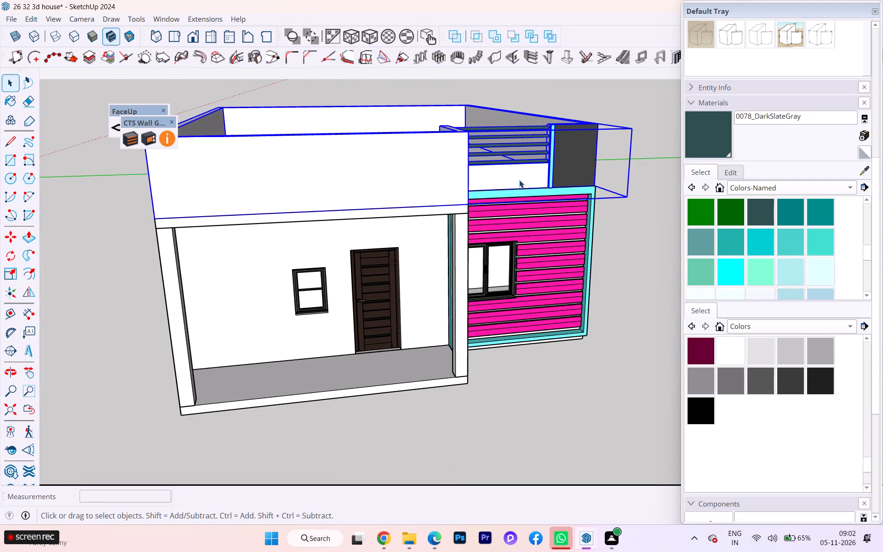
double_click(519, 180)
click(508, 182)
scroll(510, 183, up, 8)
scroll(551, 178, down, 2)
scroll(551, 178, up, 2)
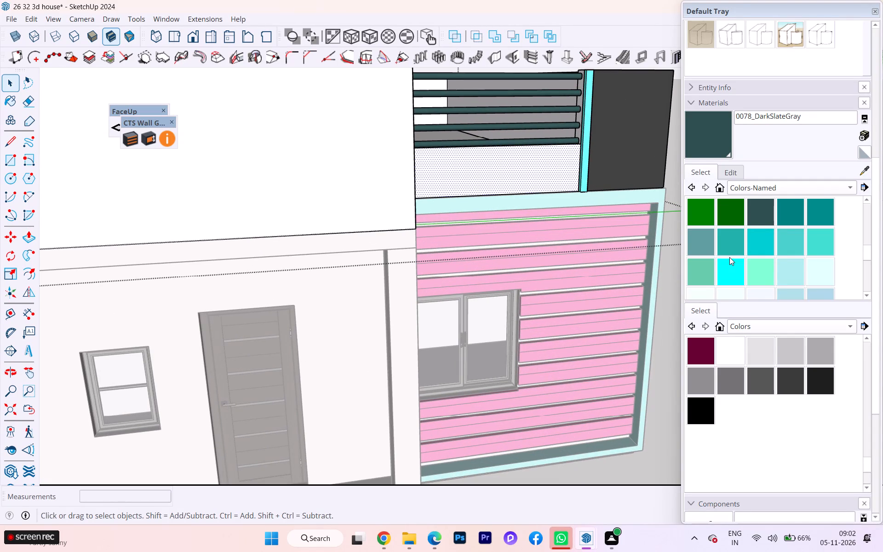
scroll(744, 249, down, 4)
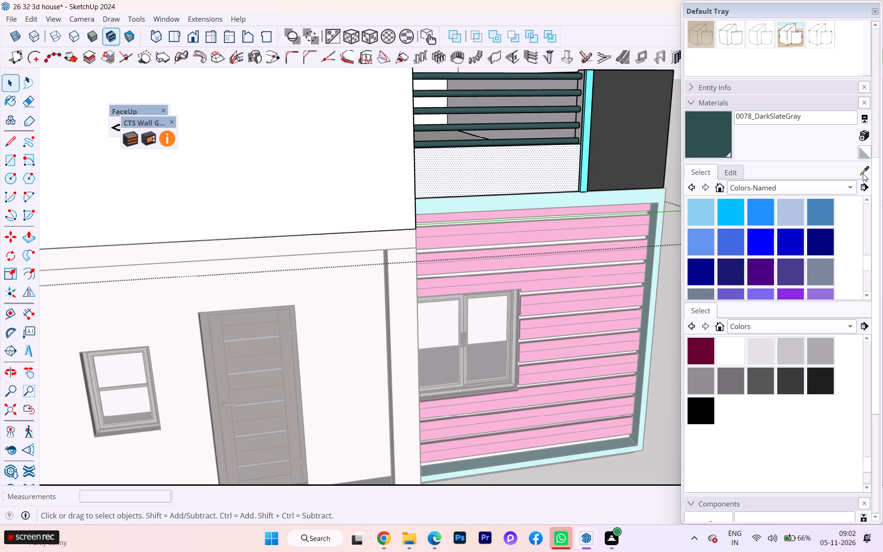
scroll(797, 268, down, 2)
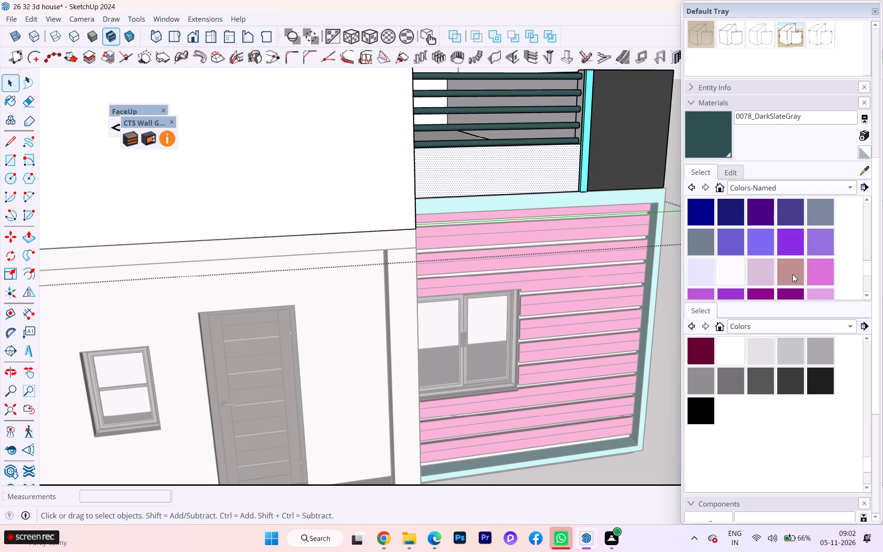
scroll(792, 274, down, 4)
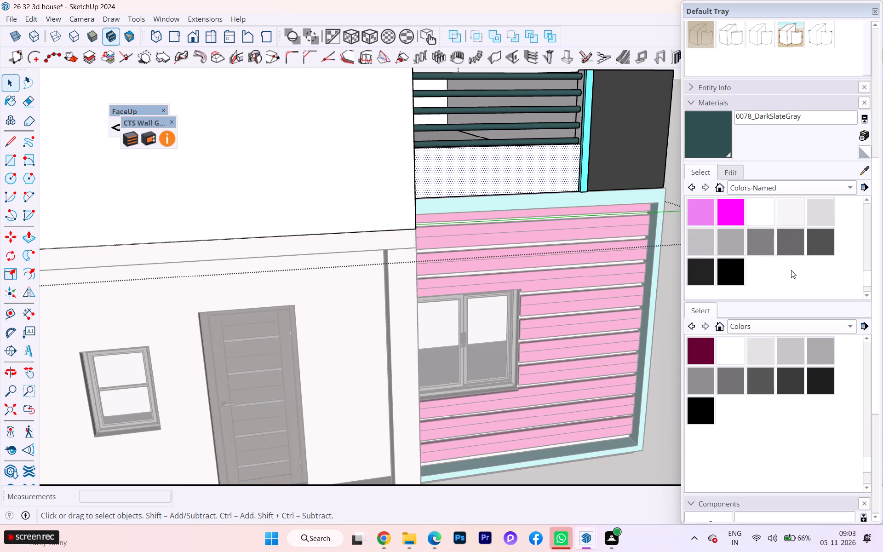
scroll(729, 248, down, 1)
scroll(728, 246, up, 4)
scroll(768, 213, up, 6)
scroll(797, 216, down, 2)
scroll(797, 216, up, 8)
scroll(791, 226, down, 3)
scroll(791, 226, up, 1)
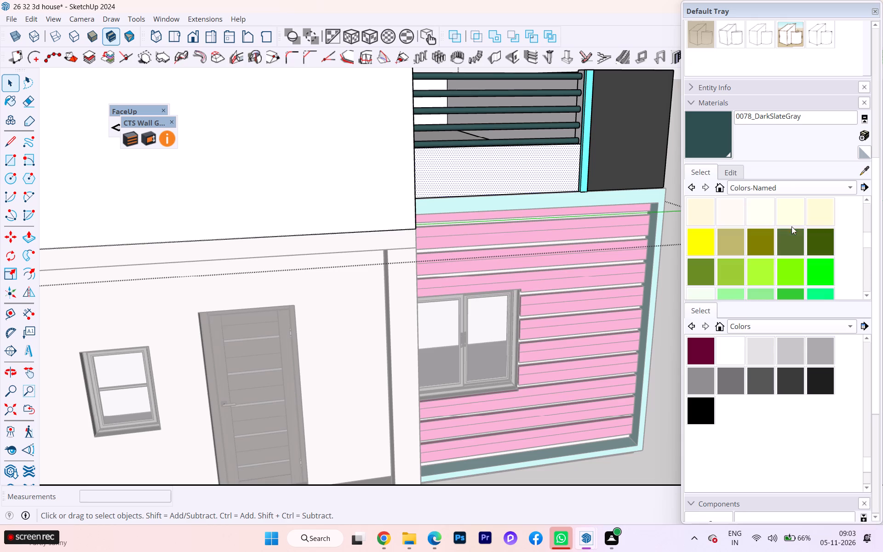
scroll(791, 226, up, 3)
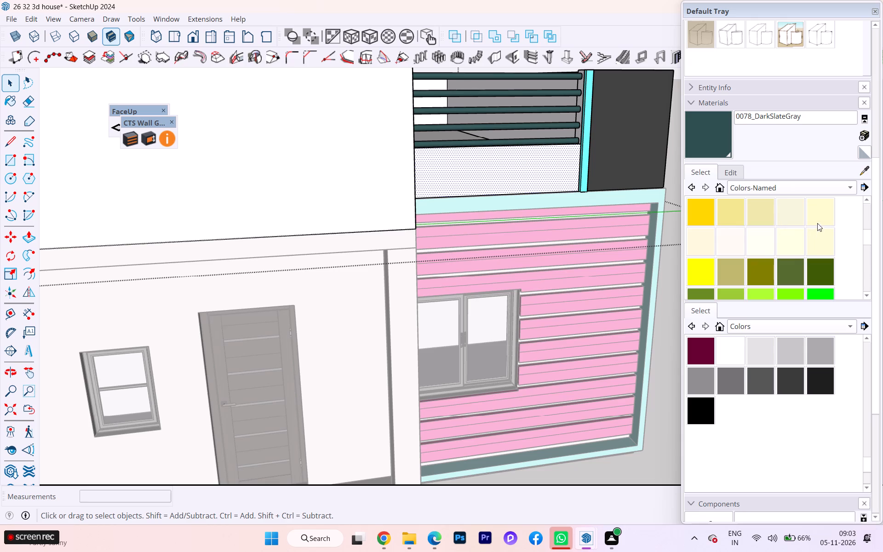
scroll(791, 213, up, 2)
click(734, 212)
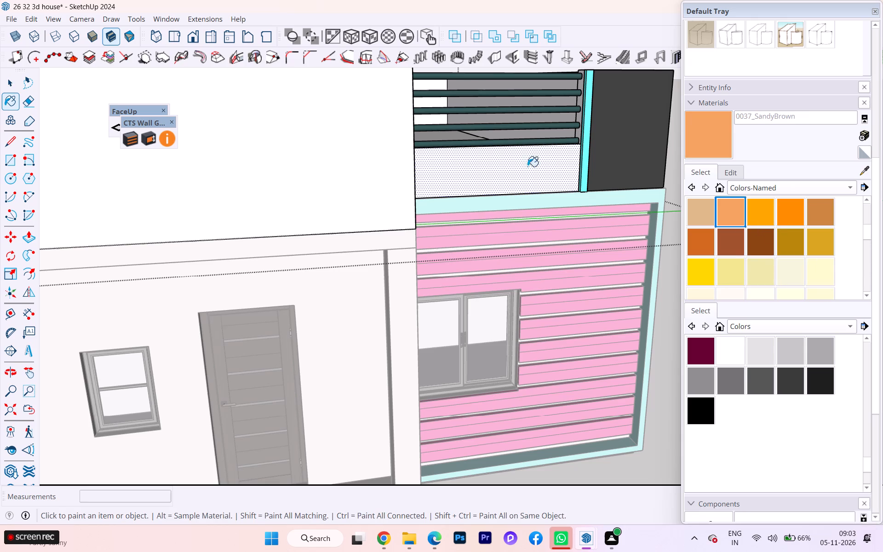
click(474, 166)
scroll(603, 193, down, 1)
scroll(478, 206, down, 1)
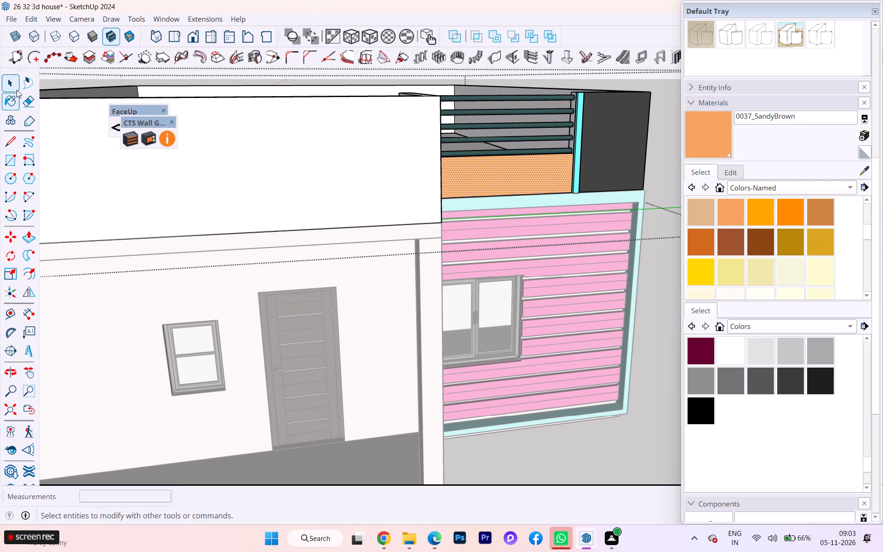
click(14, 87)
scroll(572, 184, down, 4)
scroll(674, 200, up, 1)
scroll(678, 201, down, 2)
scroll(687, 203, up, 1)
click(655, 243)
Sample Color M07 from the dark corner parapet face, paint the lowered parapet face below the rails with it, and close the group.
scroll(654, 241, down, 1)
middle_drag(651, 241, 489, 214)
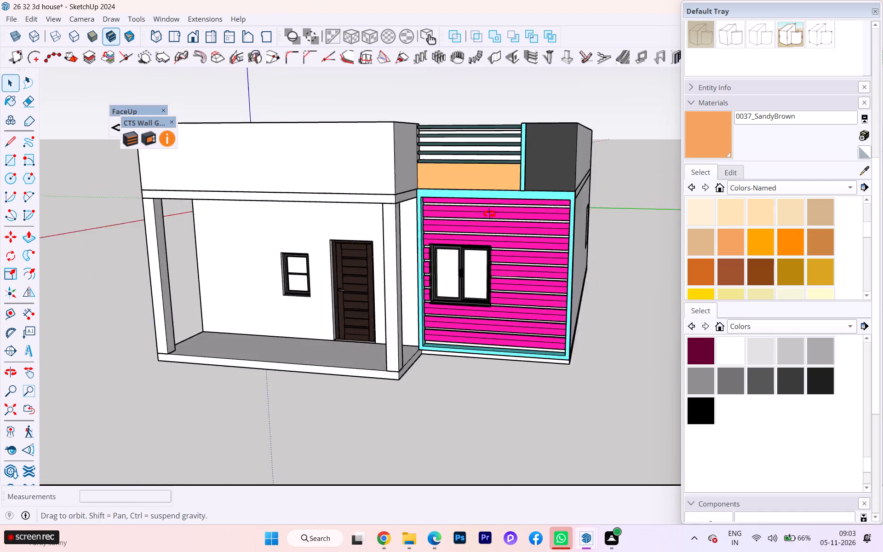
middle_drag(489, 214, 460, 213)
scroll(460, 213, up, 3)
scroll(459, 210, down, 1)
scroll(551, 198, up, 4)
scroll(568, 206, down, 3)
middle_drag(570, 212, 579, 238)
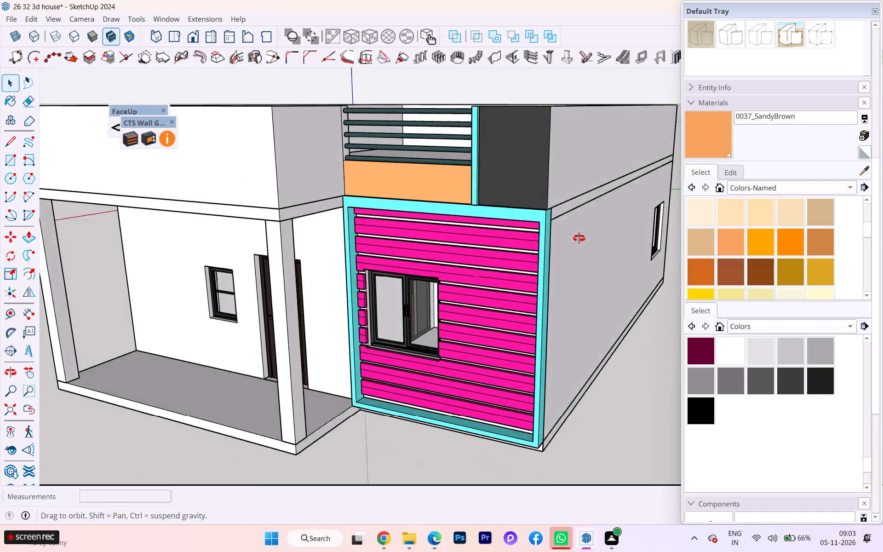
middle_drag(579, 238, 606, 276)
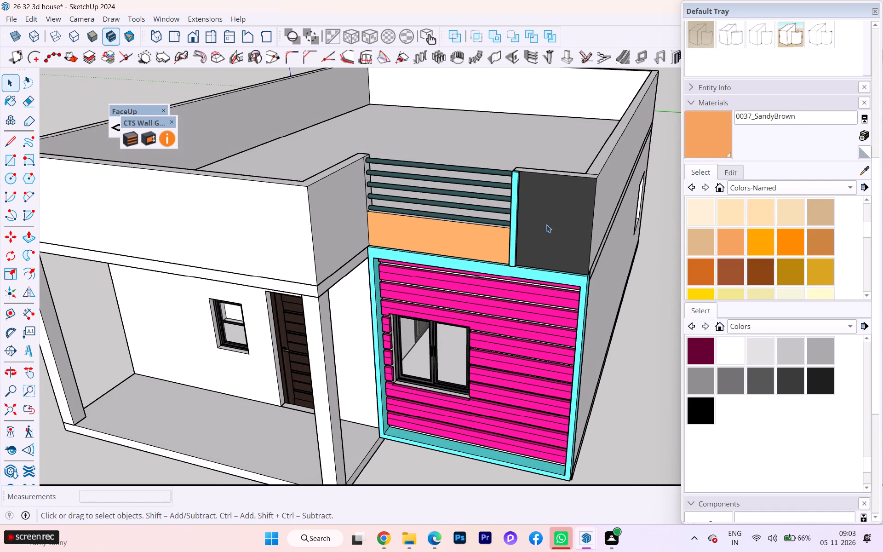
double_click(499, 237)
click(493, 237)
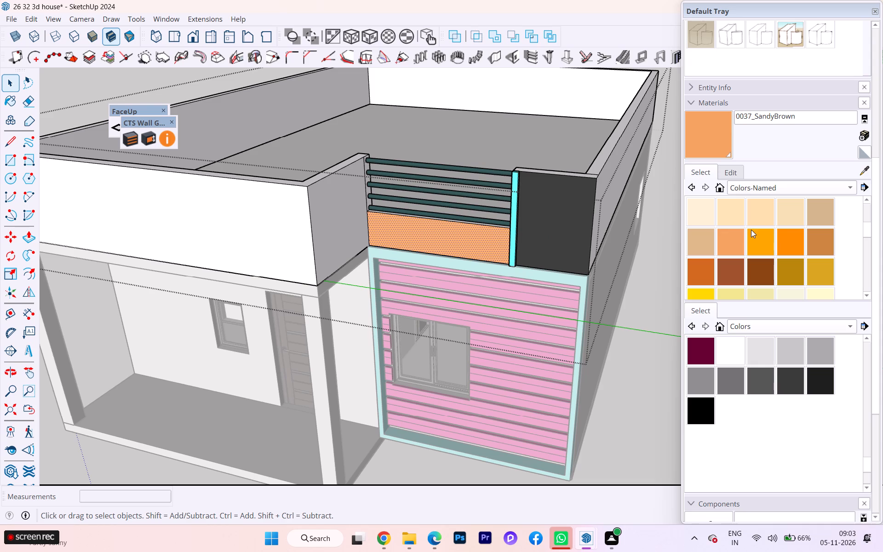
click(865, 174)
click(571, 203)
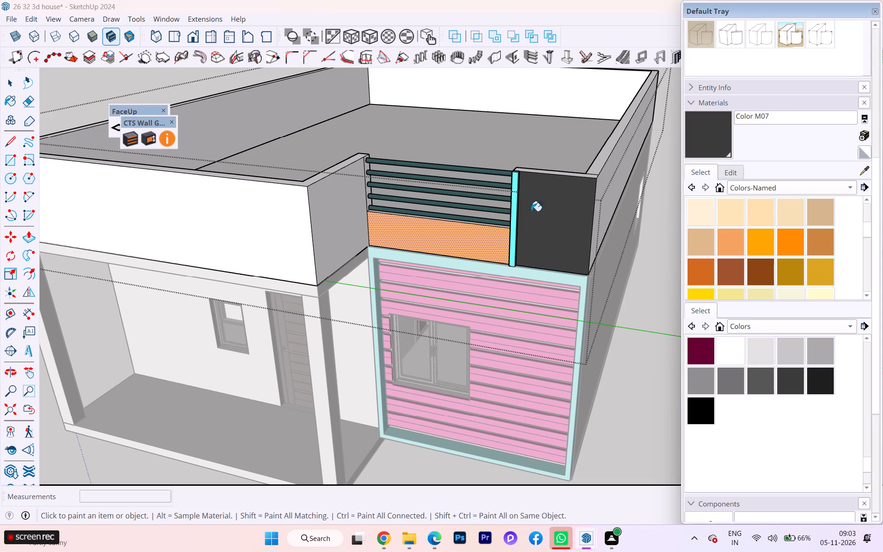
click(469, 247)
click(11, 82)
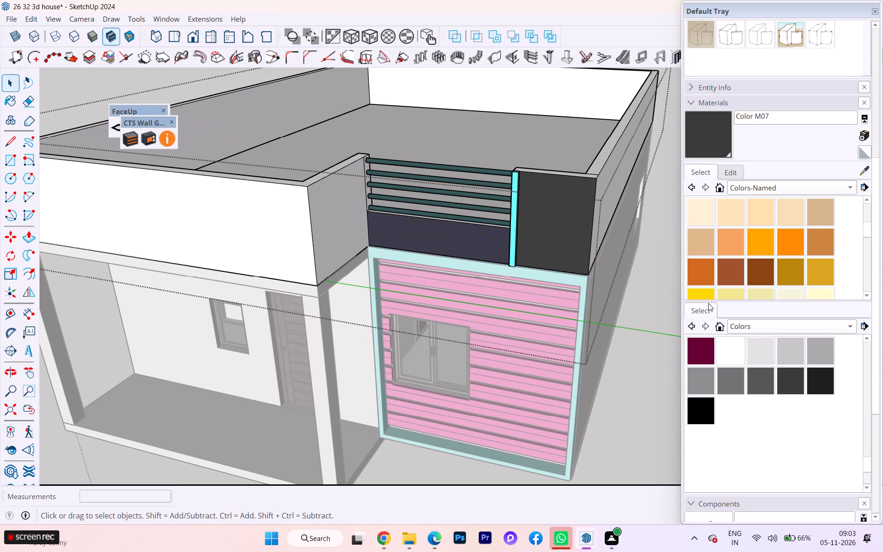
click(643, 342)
Select all connected parapet wall faces inside their group, paint them with 0035_Tan, and close the group.
scroll(644, 340, down, 1)
middle_drag(644, 335, 539, 230)
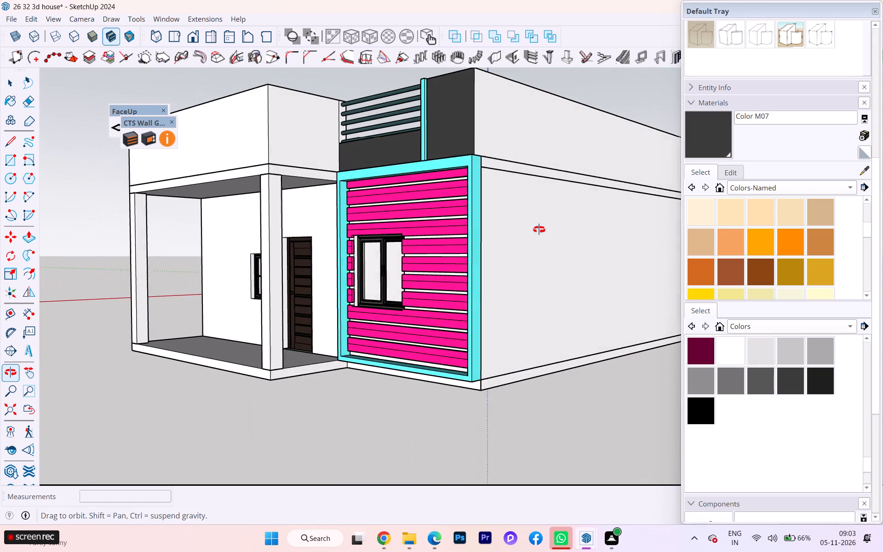
middle_drag(539, 230, 617, 333)
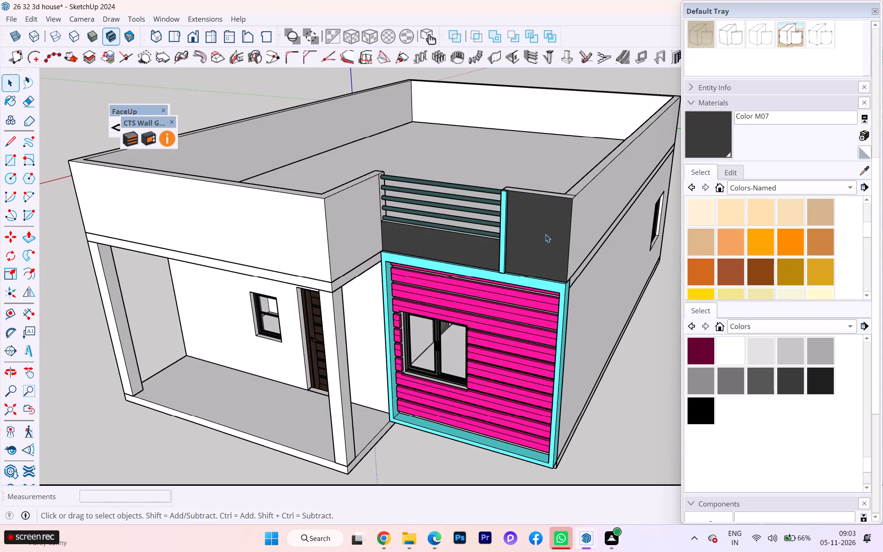
click(543, 235)
double_click(541, 235)
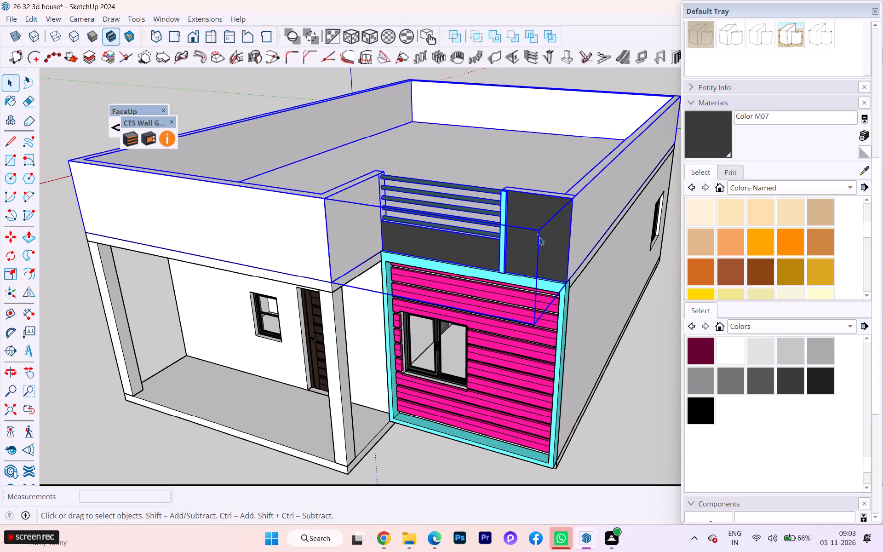
double_click(545, 241)
click(545, 241)
scroll(765, 260, up, 1)
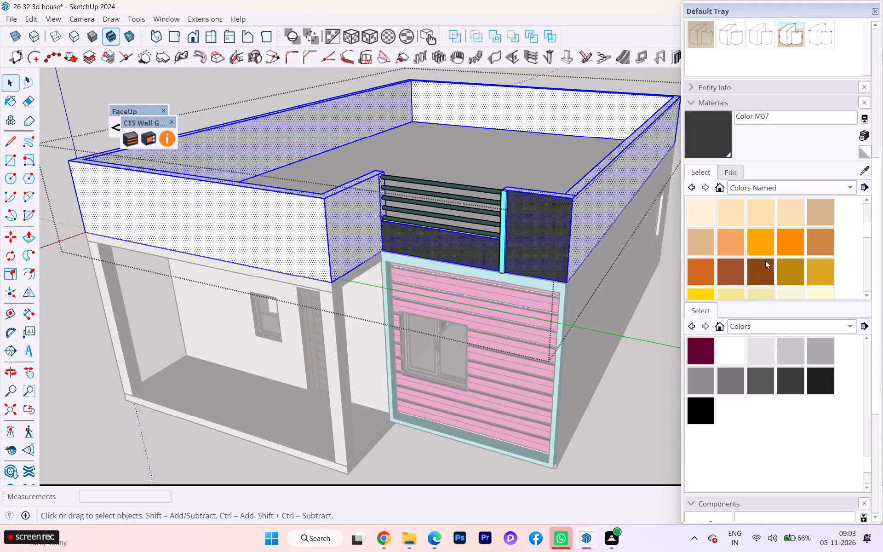
scroll(765, 260, up, 1)
scroll(773, 263, down, 2)
scroll(748, 245, up, 1)
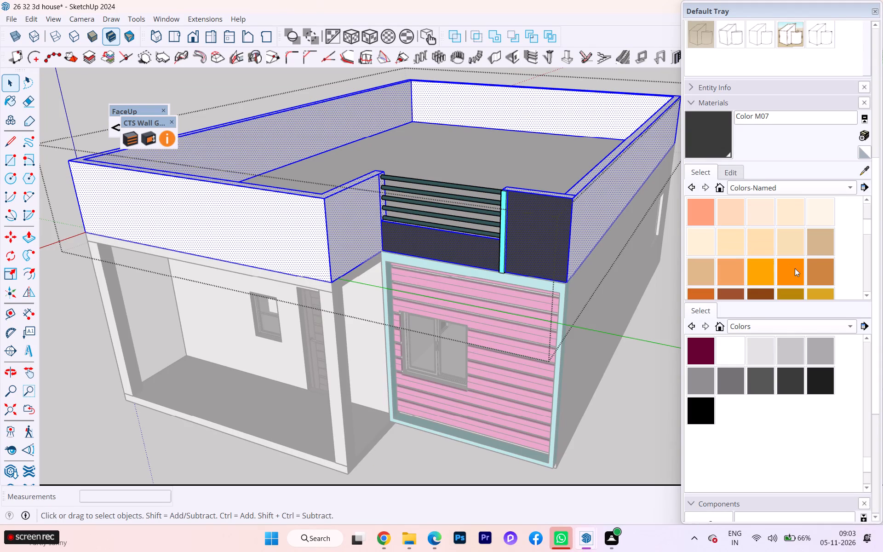
click(817, 244)
click(527, 242)
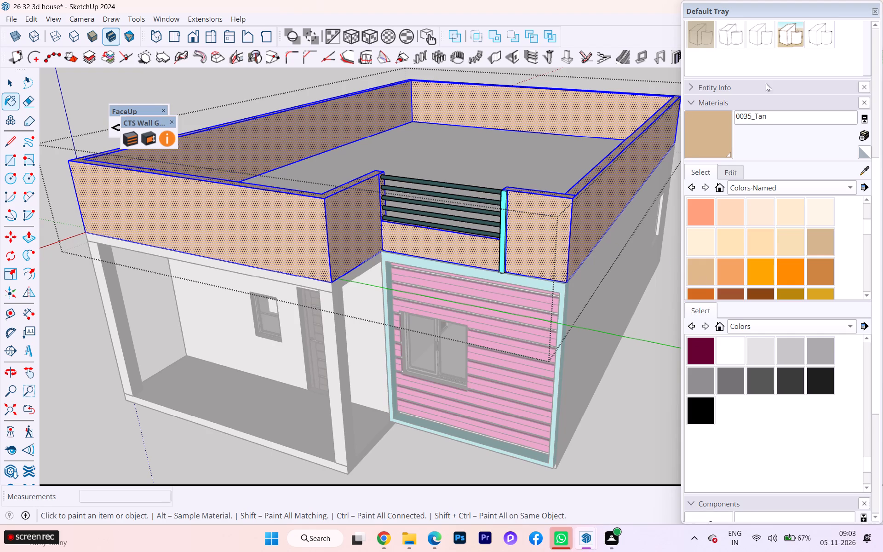
click(11, 76)
click(74, 350)
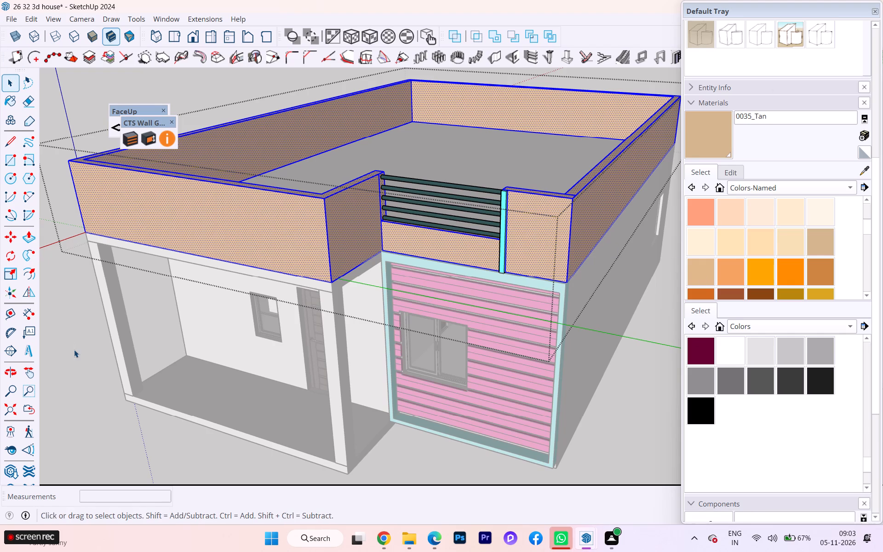
Inside the parapet group, paint all five horizontal rails with 0136_Charcoal, and close the group.
scroll(256, 333, down, 1)
middle_drag(281, 314, 489, 259)
scroll(470, 260, up, 1)
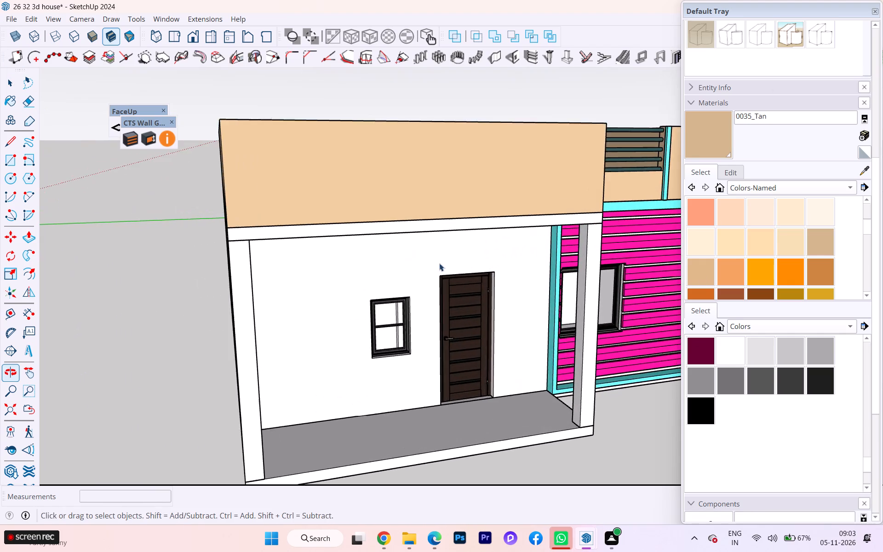
scroll(347, 264, down, 3)
scroll(576, 204, up, 3)
scroll(594, 198, down, 1)
middle_drag(461, 249, 435, 255)
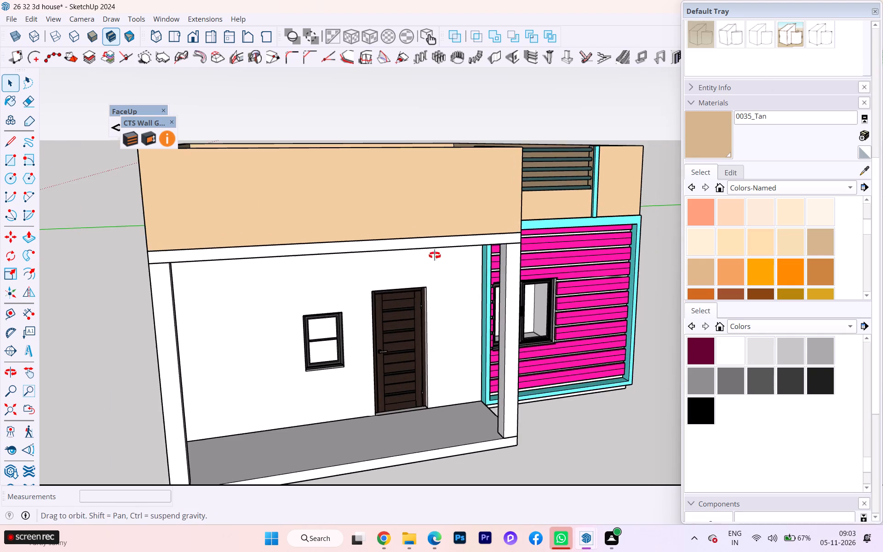
middle_drag(435, 255, 339, 270)
scroll(478, 178, up, 5)
click(483, 168)
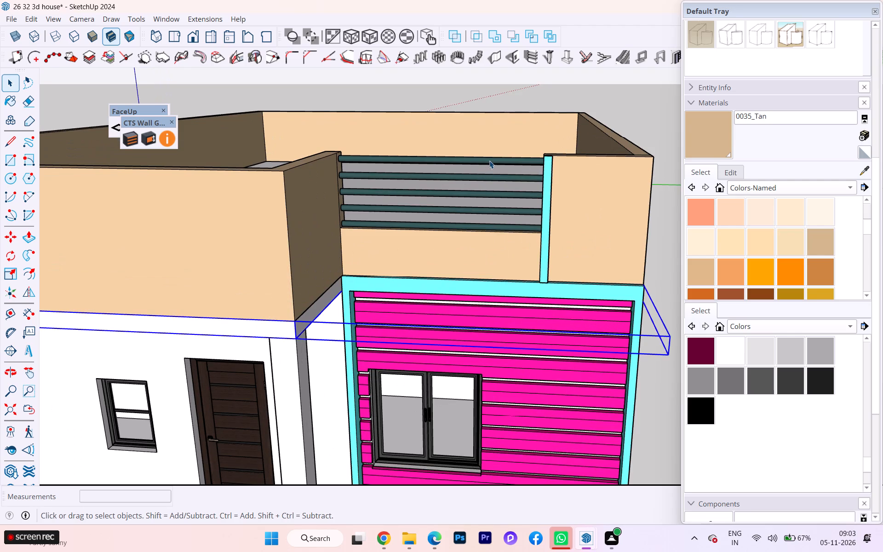
click(489, 161)
triple_click(489, 161)
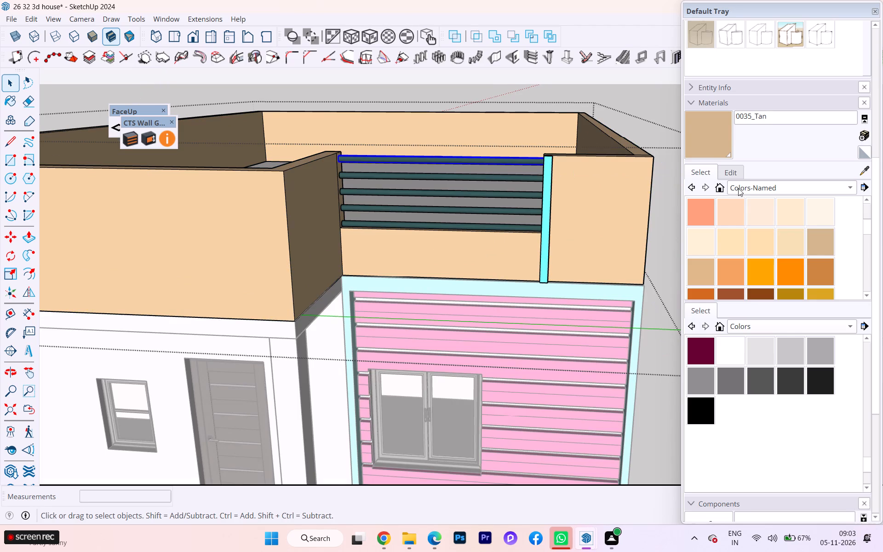
scroll(771, 237, up, 2)
scroll(759, 283, down, 7)
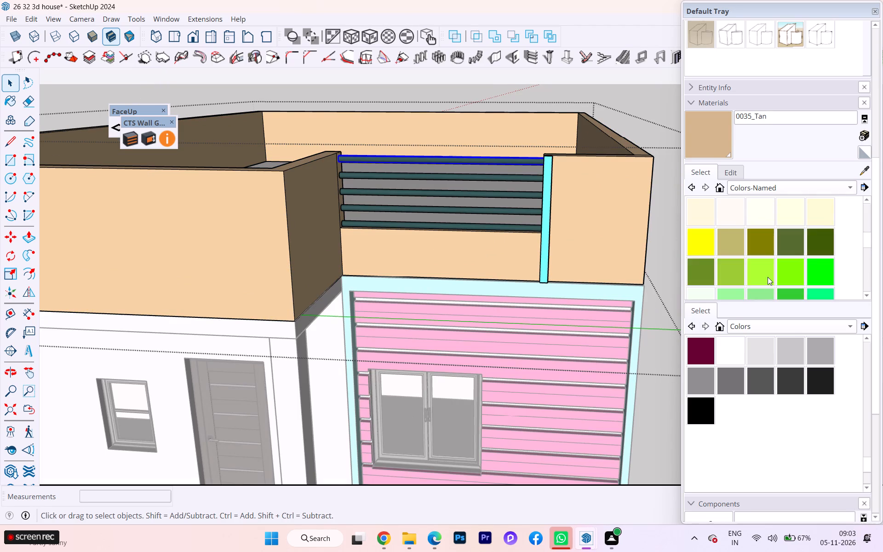
scroll(768, 277, down, 2)
scroll(768, 276, up, 1)
scroll(768, 276, down, 1)
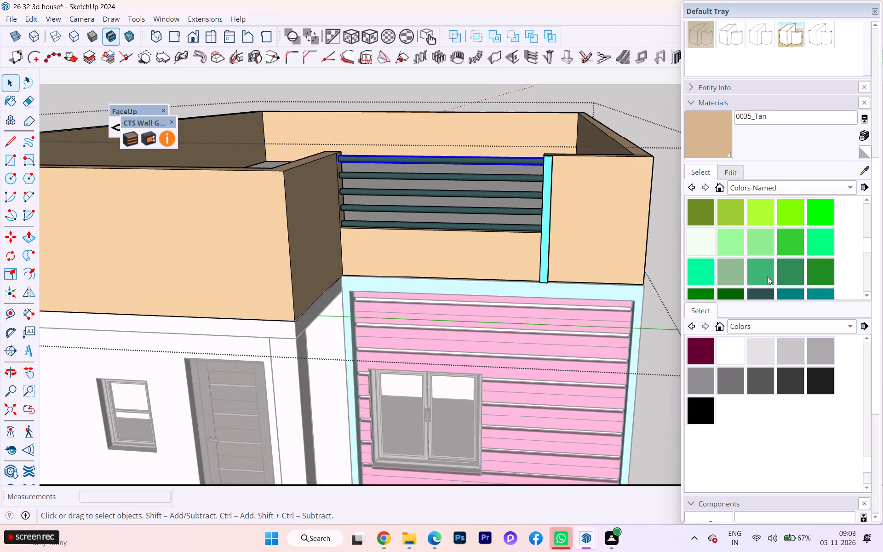
scroll(768, 276, down, 3)
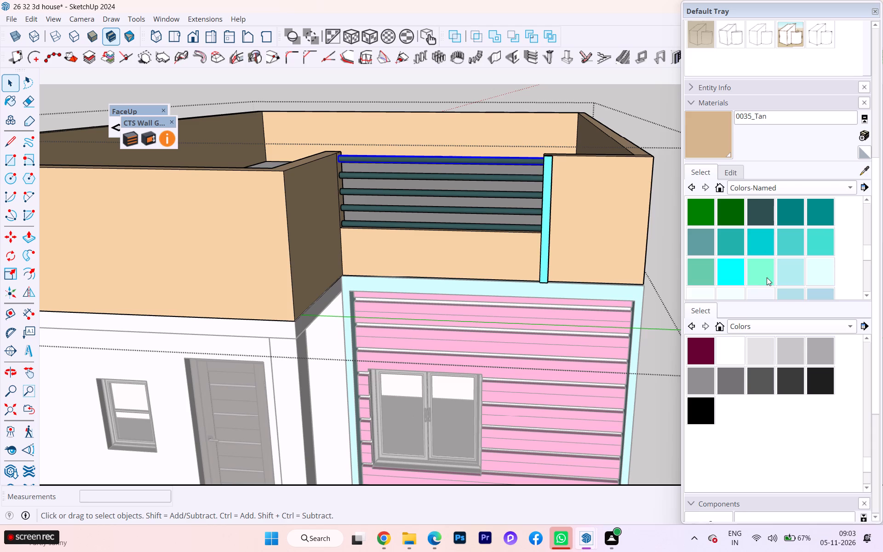
scroll(781, 256, down, 2)
scroll(781, 256, up, 1)
scroll(781, 256, down, 2)
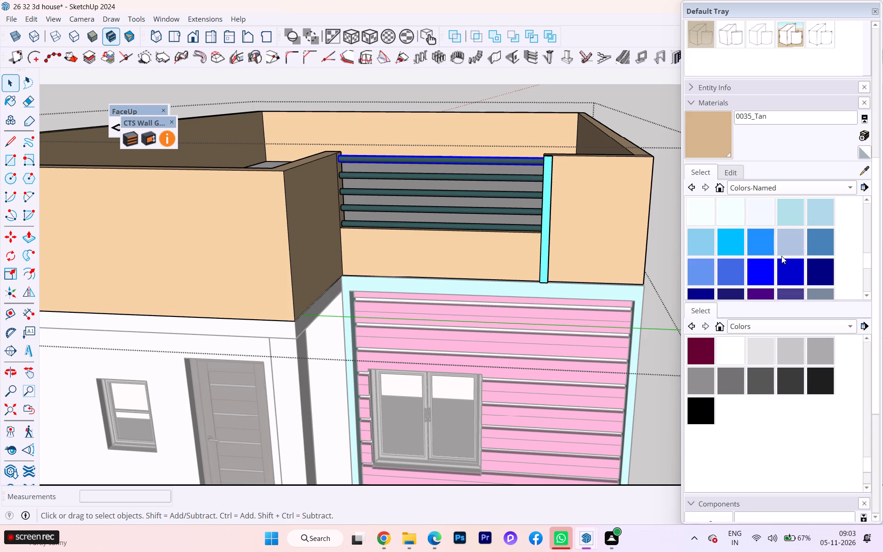
scroll(781, 256, down, 1)
scroll(781, 256, up, 1)
scroll(781, 256, down, 2)
scroll(781, 256, up, 1)
scroll(781, 256, down, 5)
scroll(781, 256, up, 1)
scroll(781, 256, down, 3)
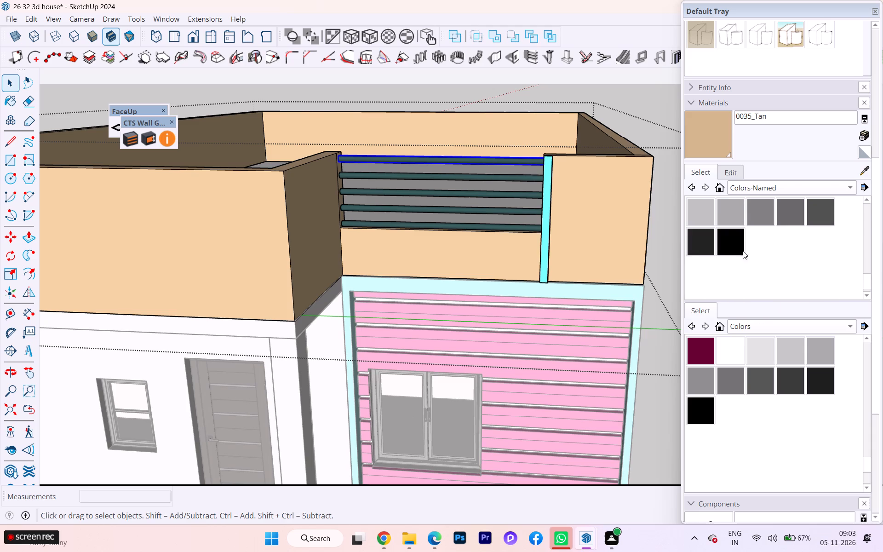
click(706, 245)
click(486, 157)
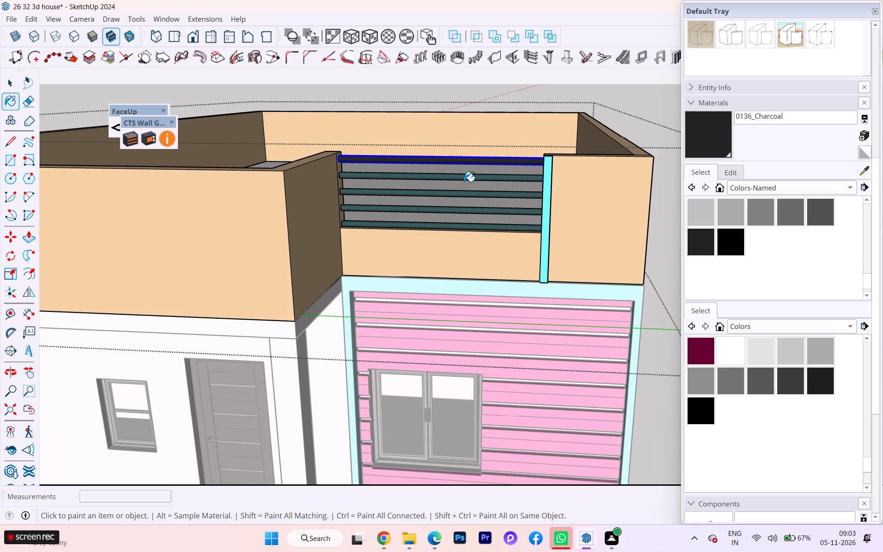
click(467, 179)
click(470, 195)
click(475, 210)
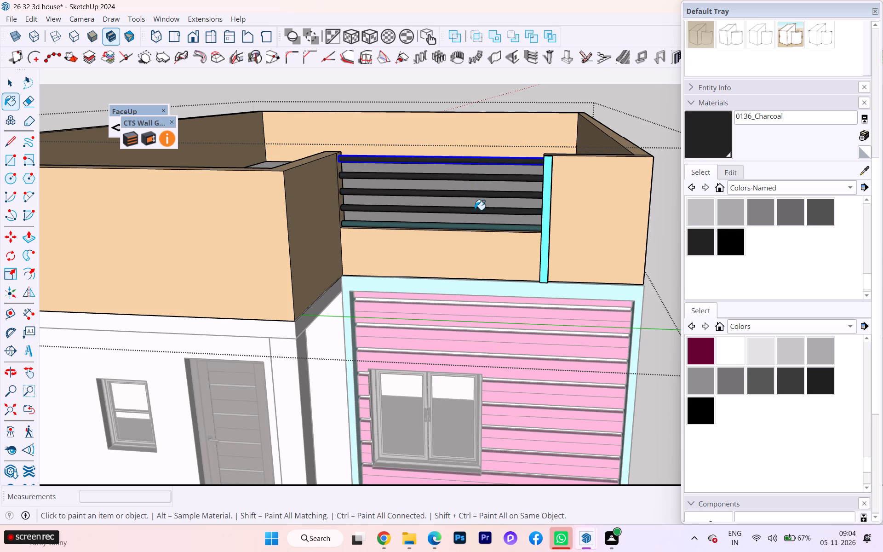
click(475, 229)
scroll(531, 184, down, 3)
scroll(502, 180, up, 2)
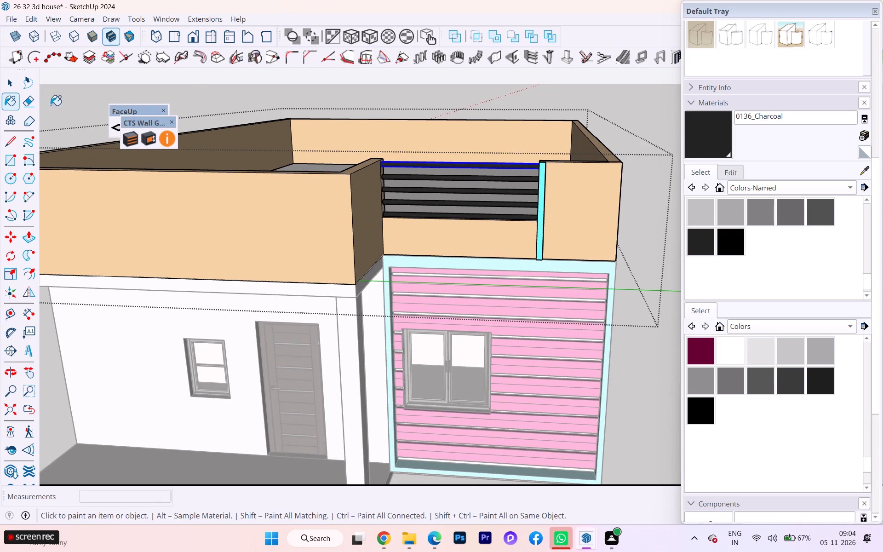
click(11, 80)
drag(657, 358, 653, 358)
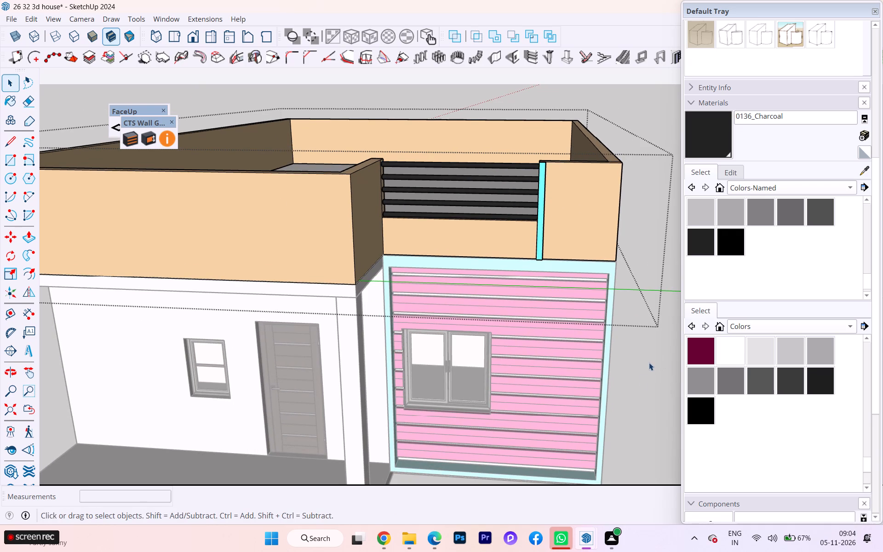
click(643, 385)
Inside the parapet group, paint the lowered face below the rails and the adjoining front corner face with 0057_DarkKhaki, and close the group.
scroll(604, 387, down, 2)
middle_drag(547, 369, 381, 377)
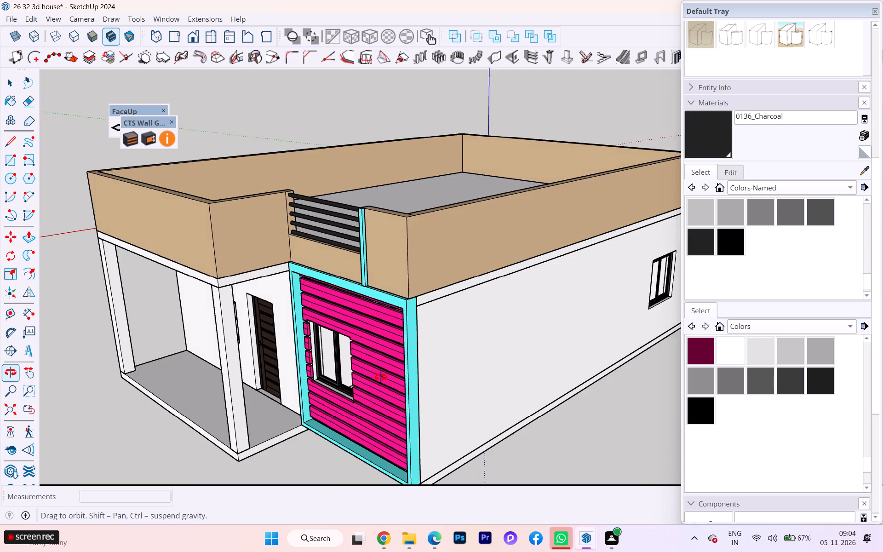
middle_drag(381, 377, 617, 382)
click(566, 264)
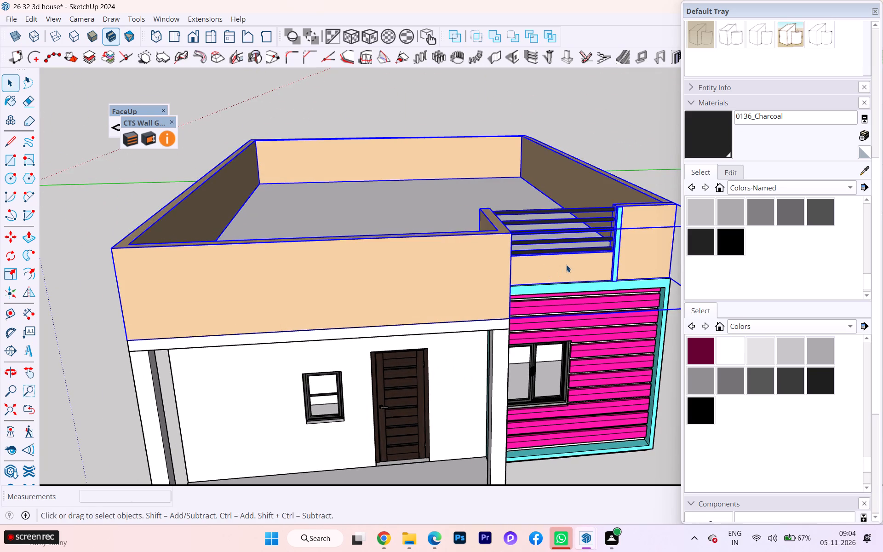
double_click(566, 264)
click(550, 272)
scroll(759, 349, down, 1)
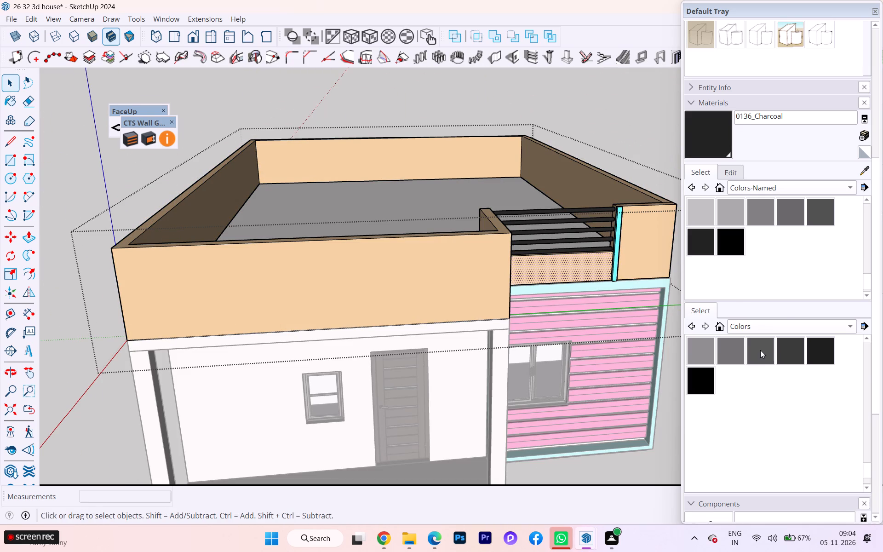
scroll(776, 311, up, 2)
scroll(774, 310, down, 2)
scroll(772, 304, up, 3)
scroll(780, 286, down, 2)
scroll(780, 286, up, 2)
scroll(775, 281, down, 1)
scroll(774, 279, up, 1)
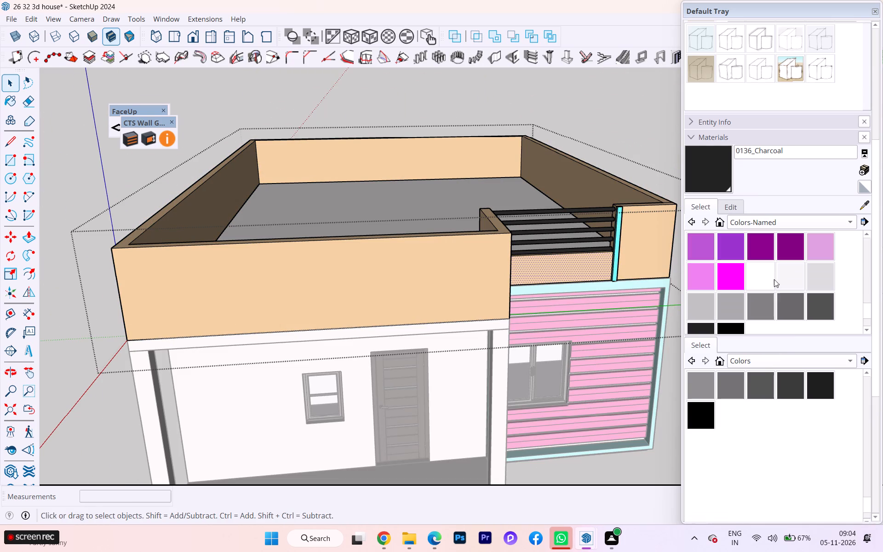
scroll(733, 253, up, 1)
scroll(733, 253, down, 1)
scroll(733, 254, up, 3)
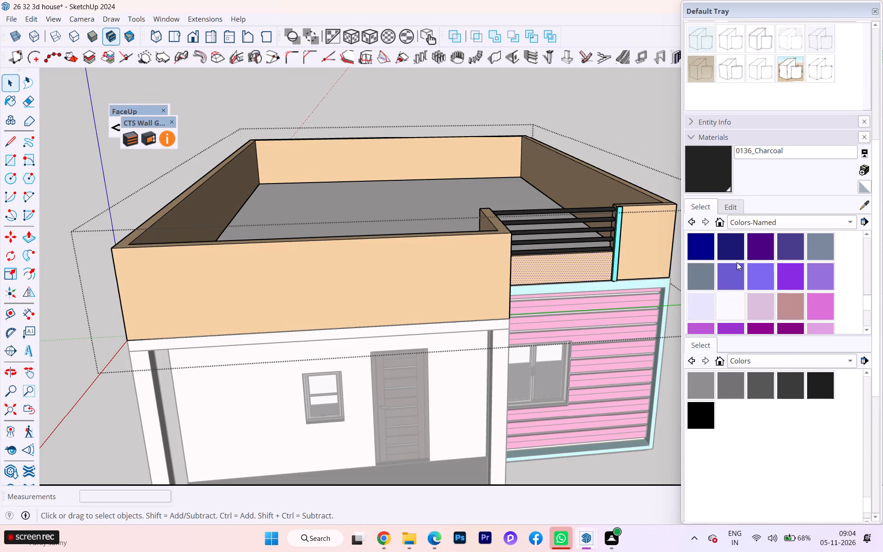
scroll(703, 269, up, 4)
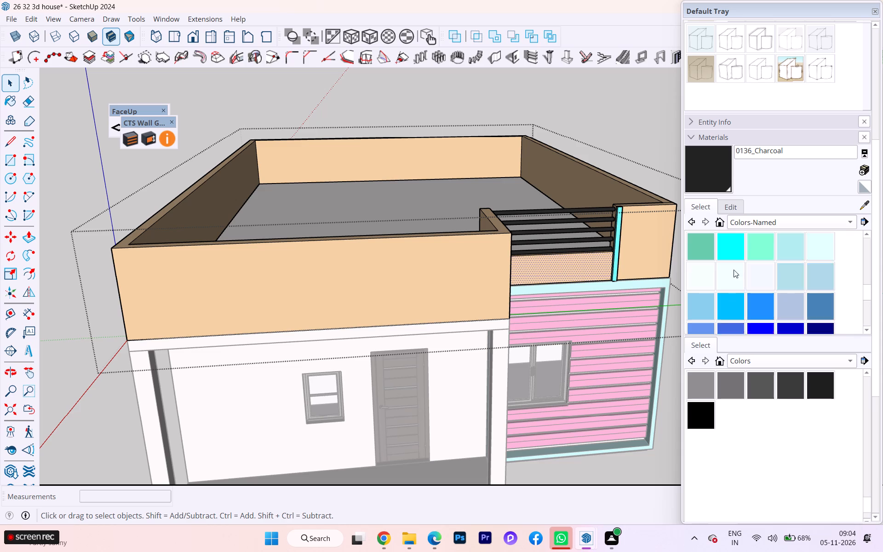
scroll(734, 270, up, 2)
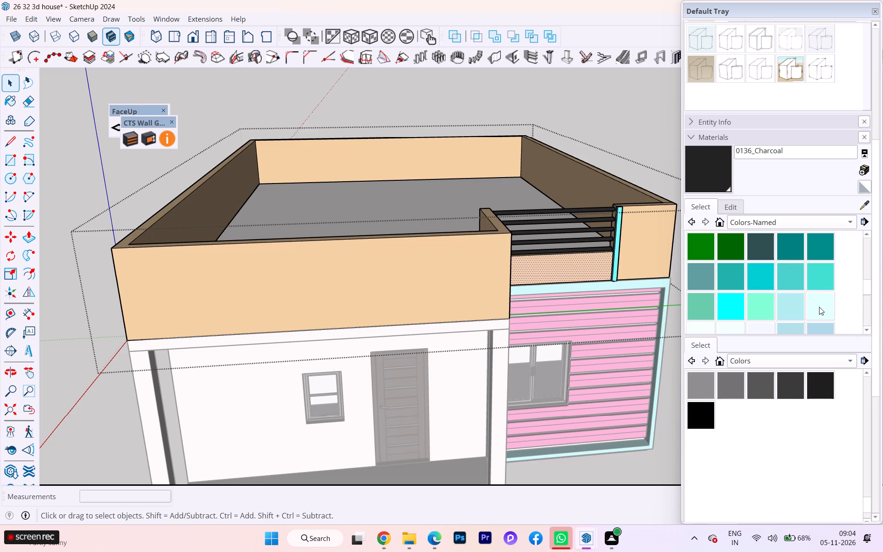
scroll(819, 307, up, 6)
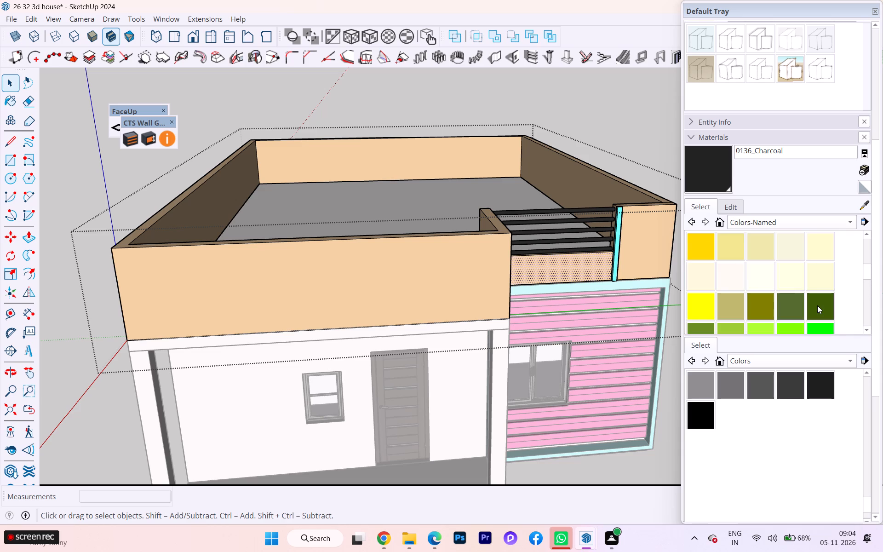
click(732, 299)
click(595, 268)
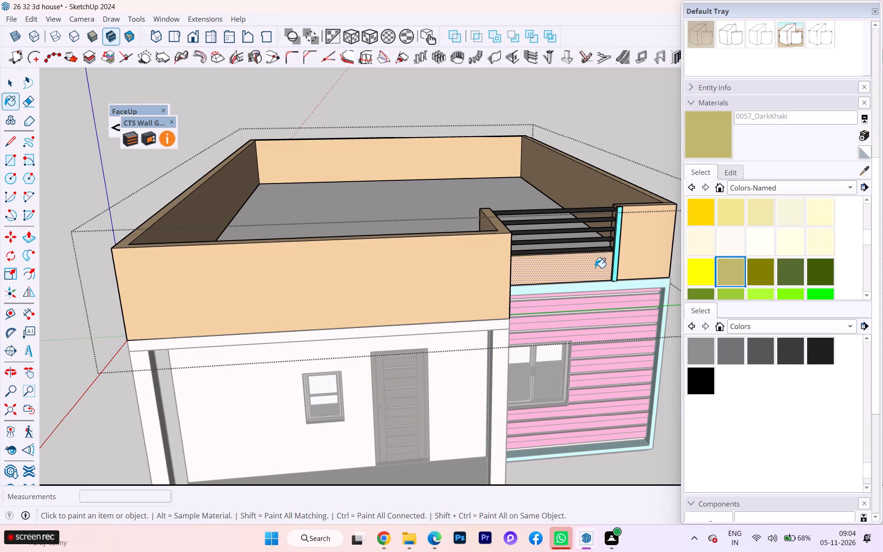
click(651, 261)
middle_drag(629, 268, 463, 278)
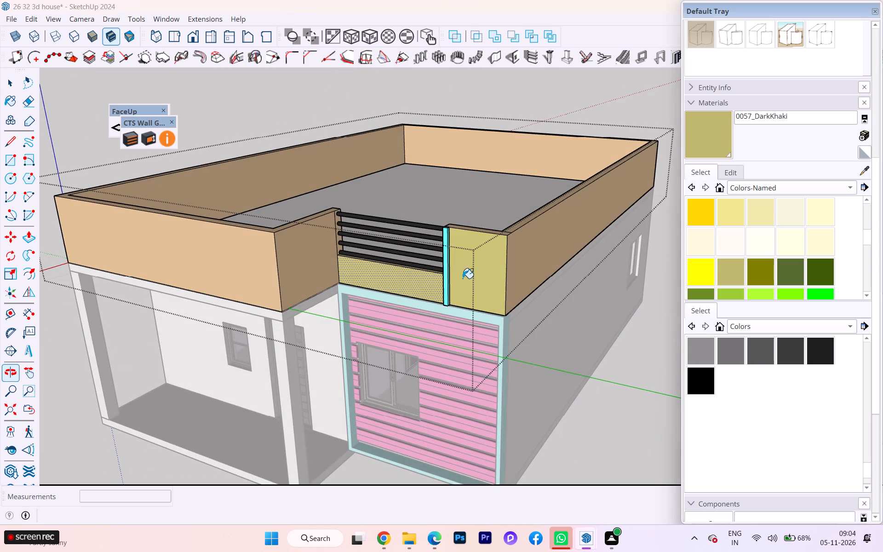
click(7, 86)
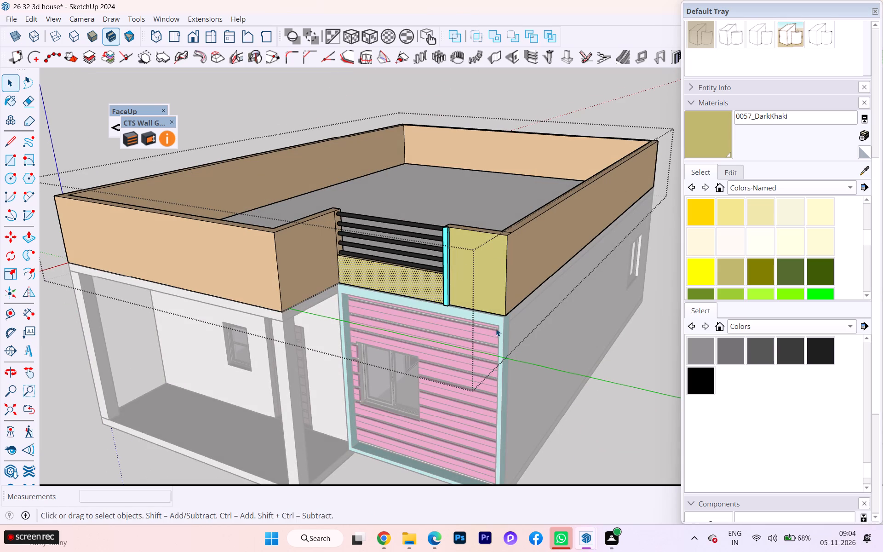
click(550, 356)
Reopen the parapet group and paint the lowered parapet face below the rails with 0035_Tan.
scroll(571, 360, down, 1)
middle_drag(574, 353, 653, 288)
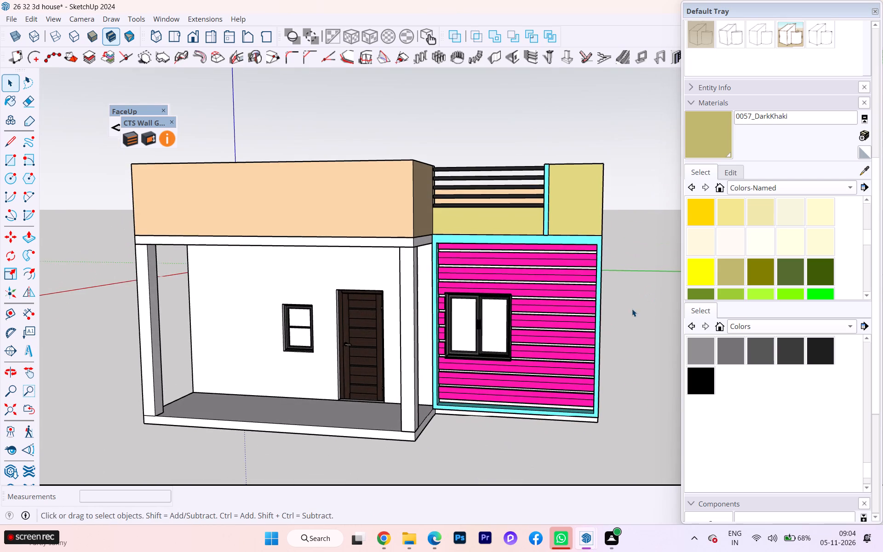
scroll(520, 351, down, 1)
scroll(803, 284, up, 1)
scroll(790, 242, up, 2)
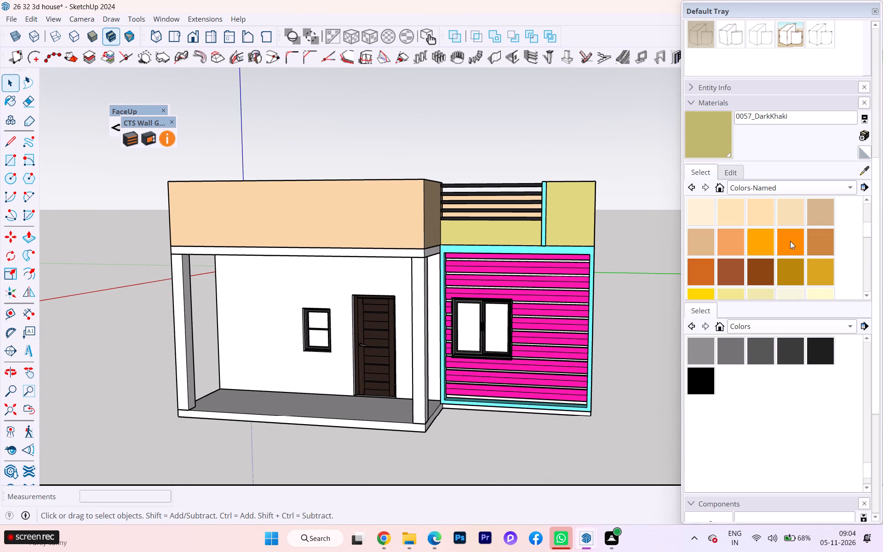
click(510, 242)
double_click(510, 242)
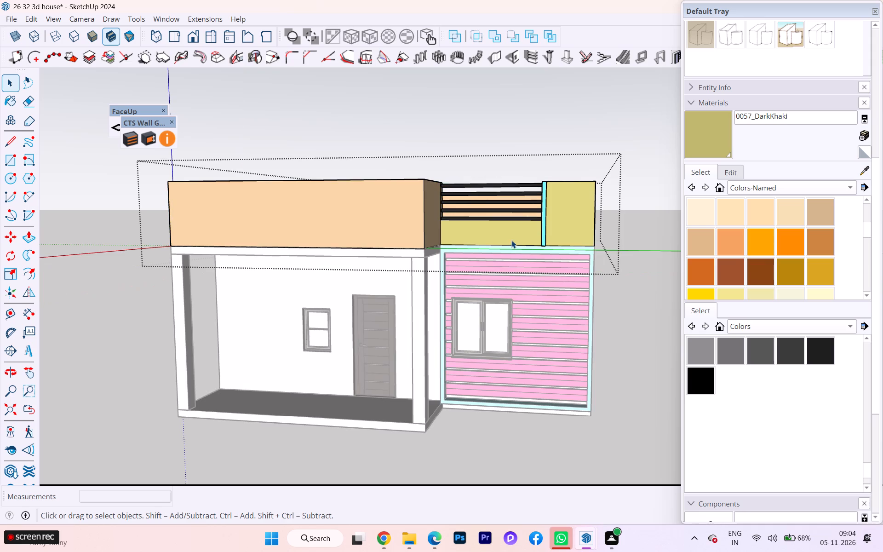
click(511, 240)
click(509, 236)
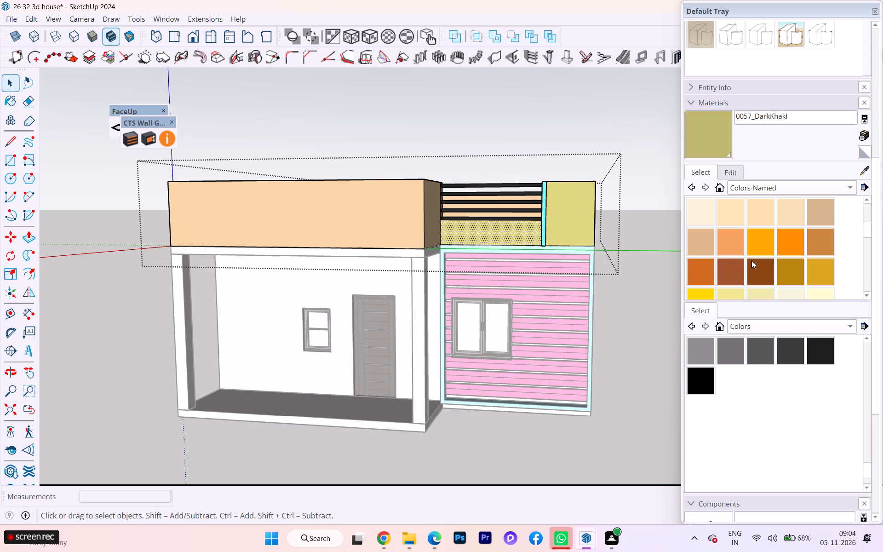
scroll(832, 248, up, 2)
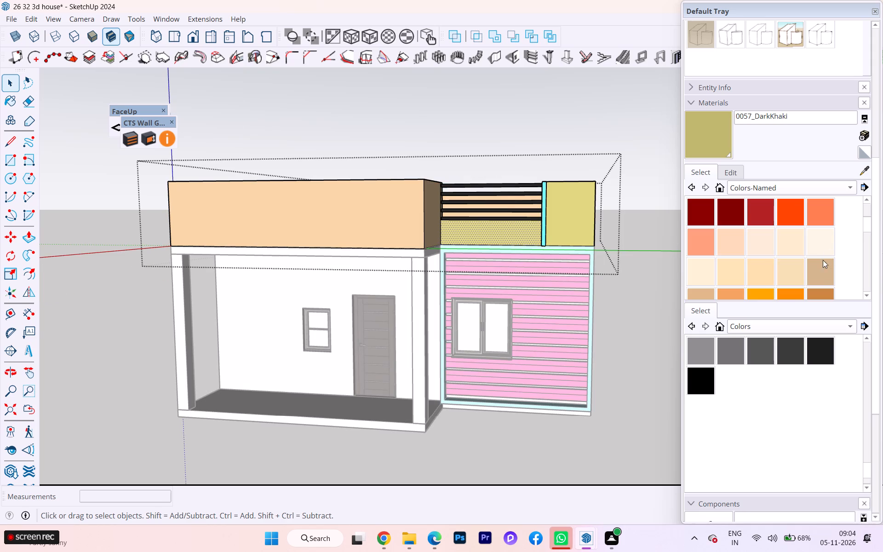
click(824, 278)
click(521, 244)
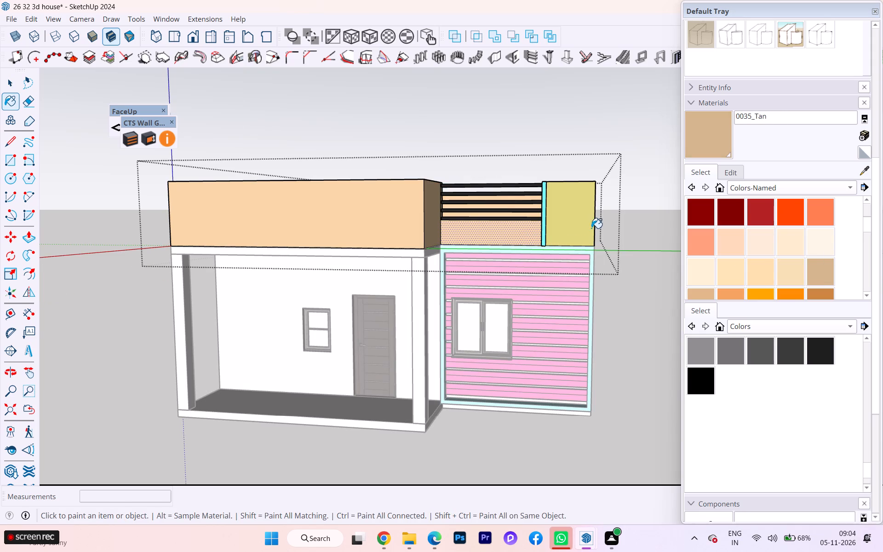
Paint the lowered parapet face below the rails and the adjoining front corner face with 0017_IndianRed, and close the group.
scroll(819, 265, up, 2)
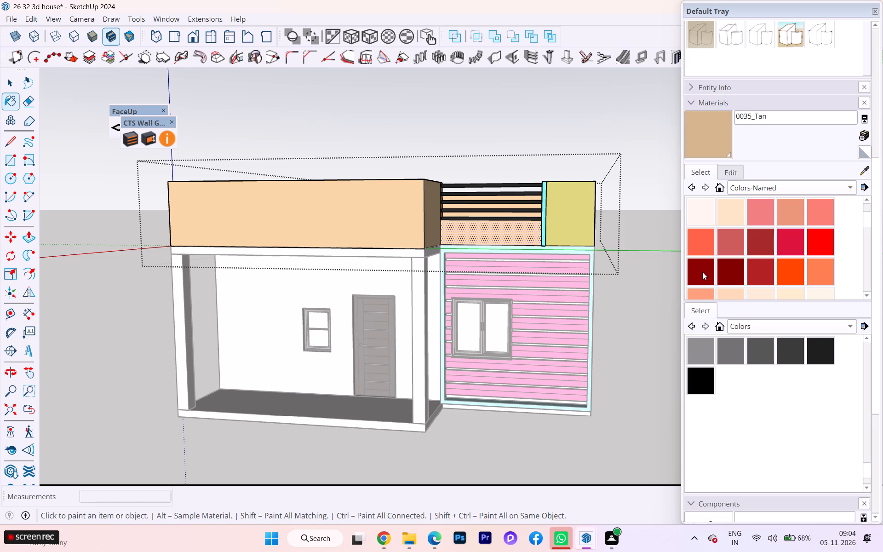
click(725, 239)
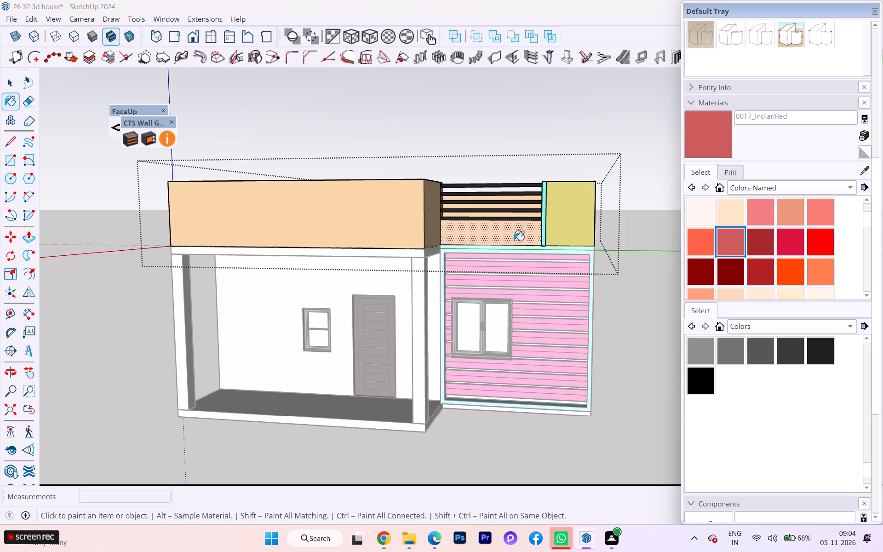
click(512, 236)
click(579, 231)
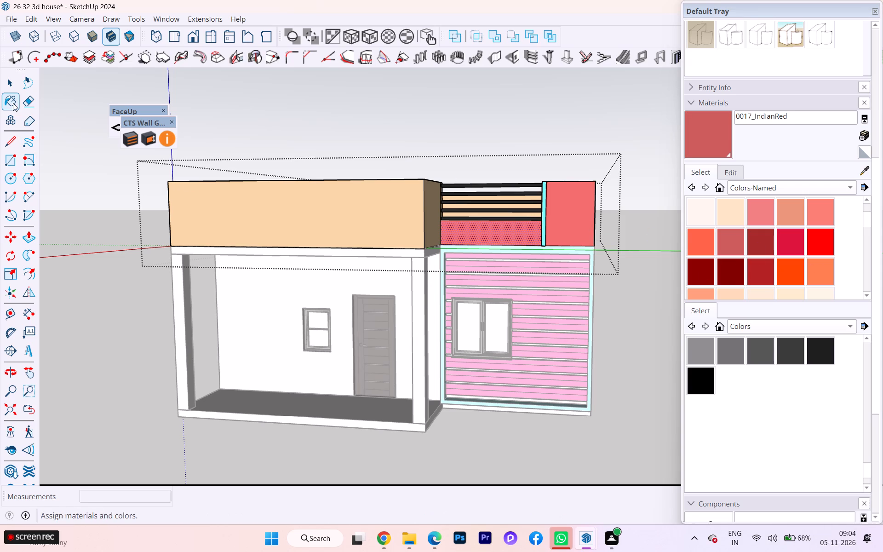
click(6, 82)
click(99, 241)
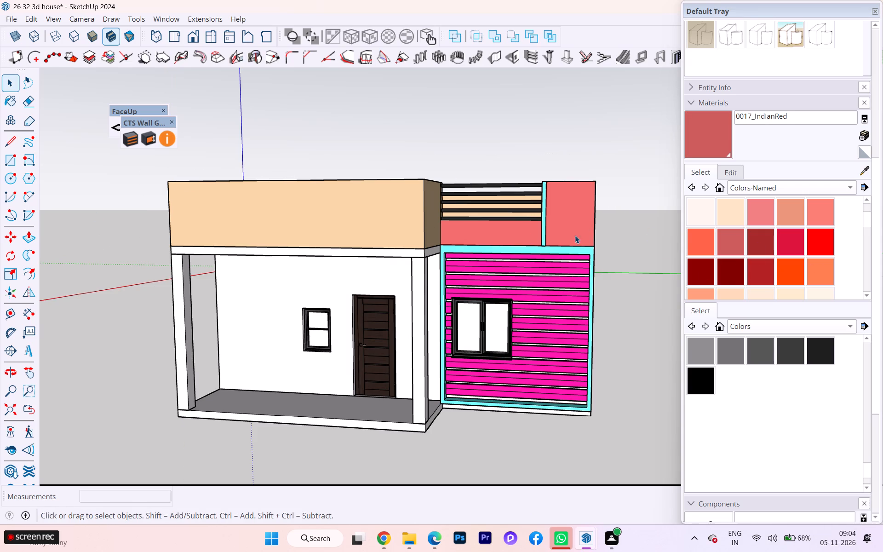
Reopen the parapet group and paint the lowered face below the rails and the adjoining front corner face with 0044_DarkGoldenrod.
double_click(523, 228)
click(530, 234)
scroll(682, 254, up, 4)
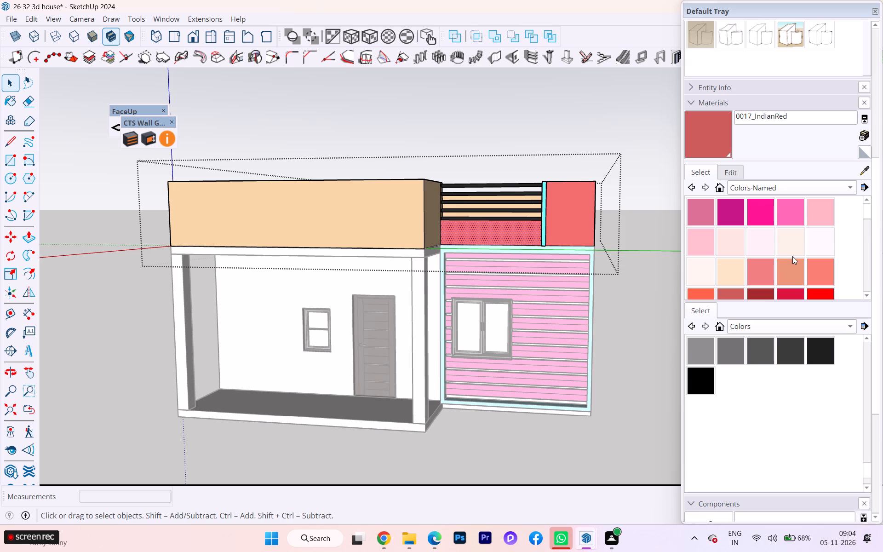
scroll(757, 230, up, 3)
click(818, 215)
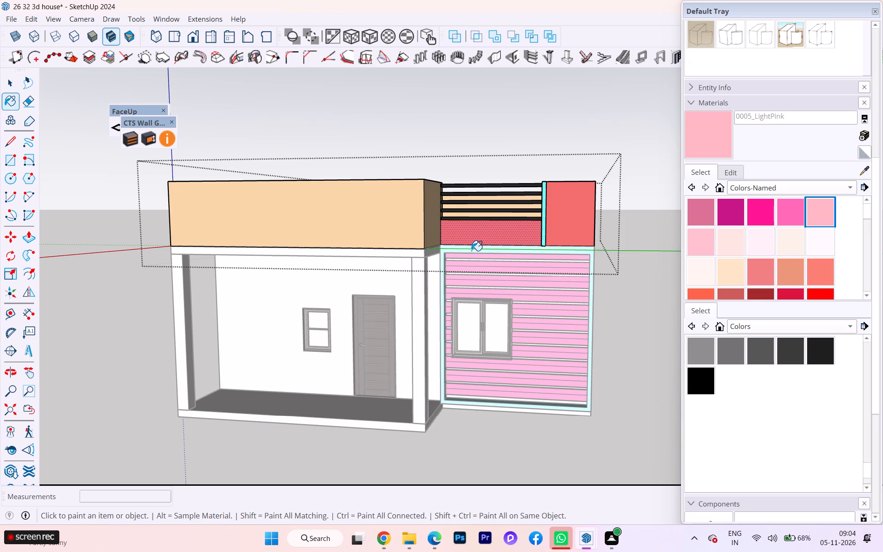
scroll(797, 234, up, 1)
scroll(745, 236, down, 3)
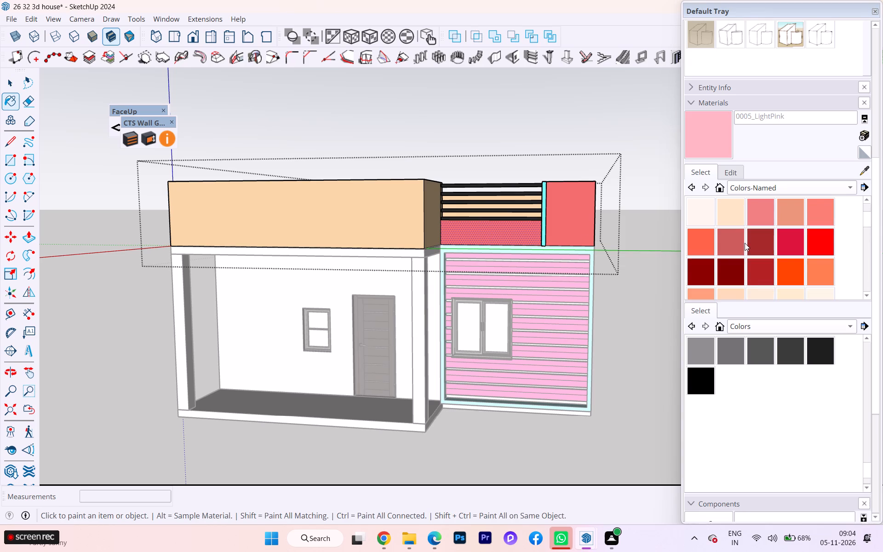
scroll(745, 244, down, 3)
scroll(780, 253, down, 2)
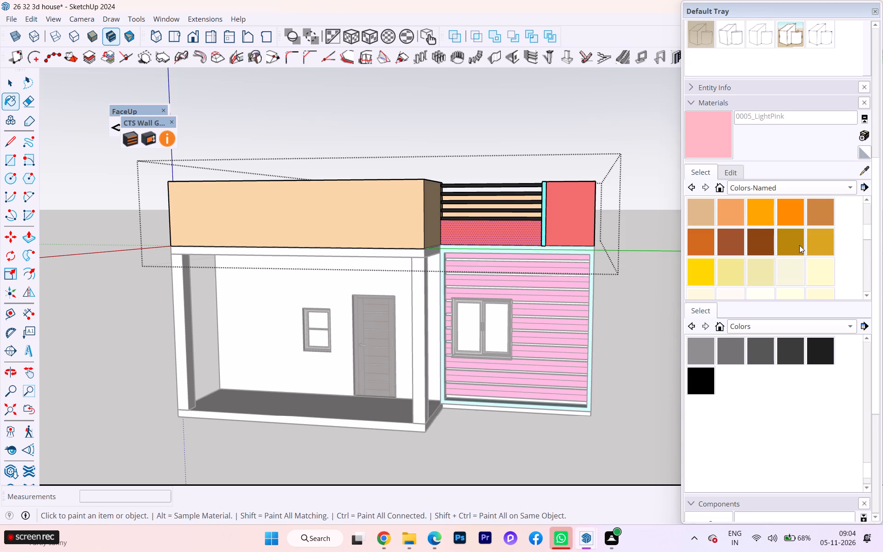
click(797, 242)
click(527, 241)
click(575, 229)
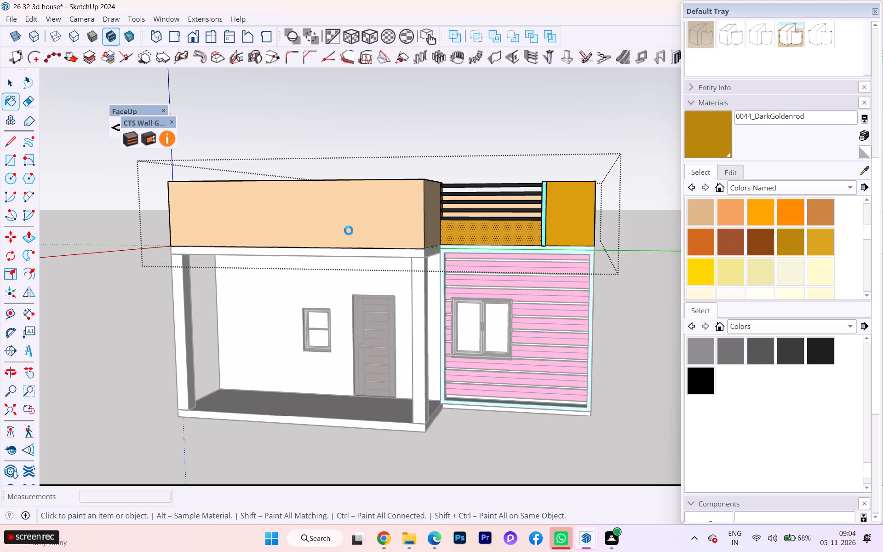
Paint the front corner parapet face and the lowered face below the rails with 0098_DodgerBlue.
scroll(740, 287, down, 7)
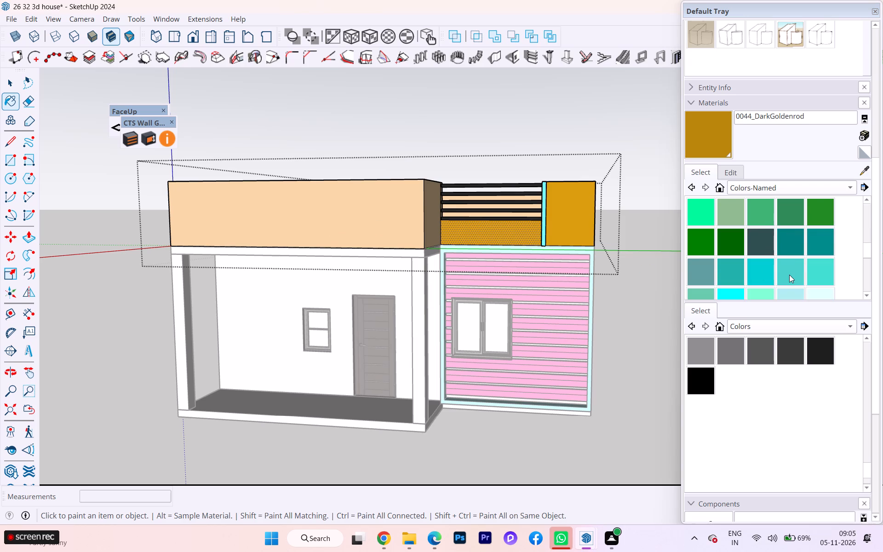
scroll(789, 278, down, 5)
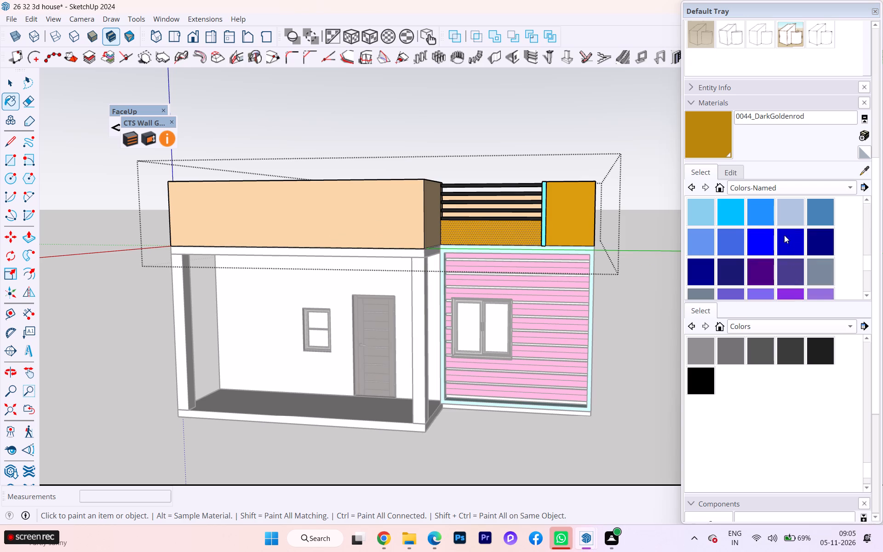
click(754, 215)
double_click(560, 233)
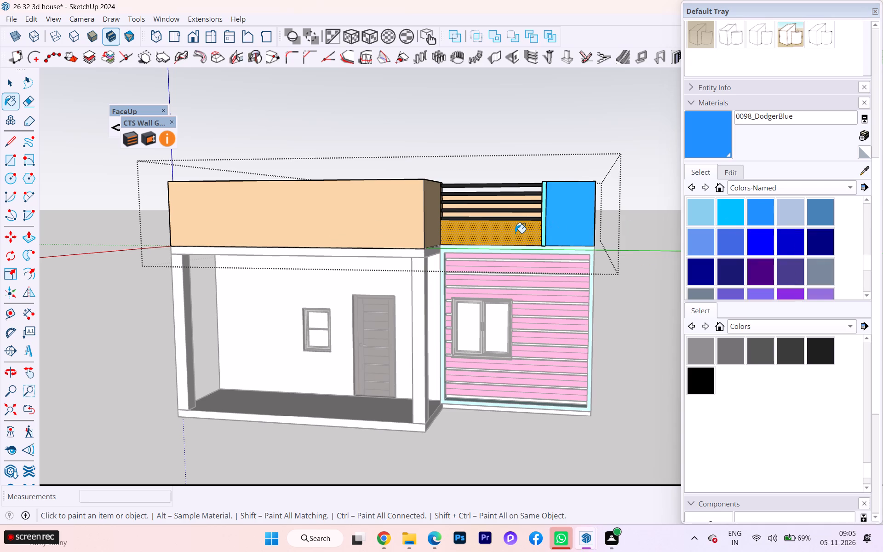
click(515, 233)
Paint the front corner parapet face and the lowered face below the rails with 0100_SteelBlue, and close the group.
click(820, 208)
click(563, 216)
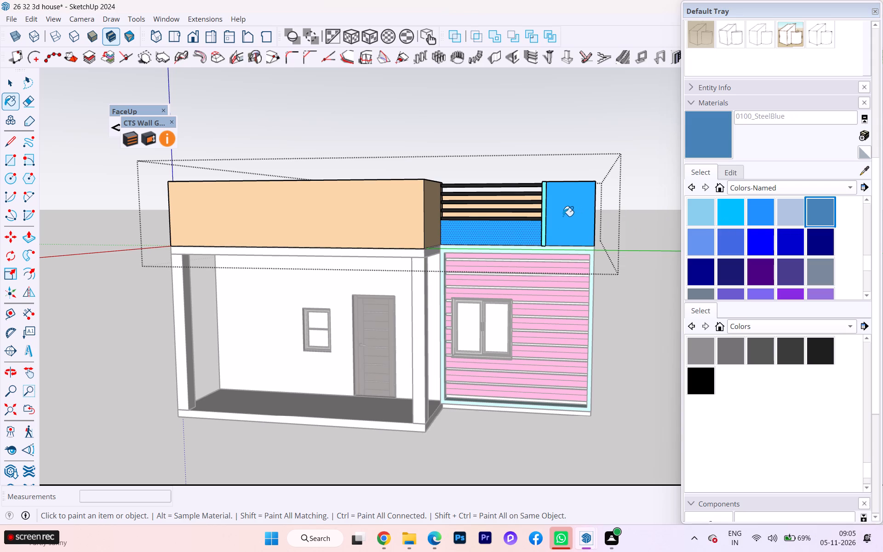
click(476, 234)
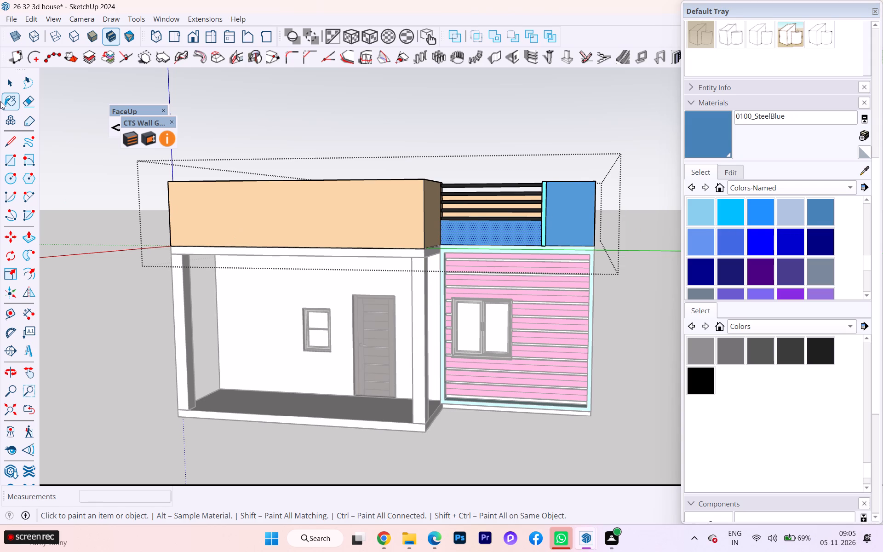
click(18, 67)
click(13, 80)
click(108, 207)
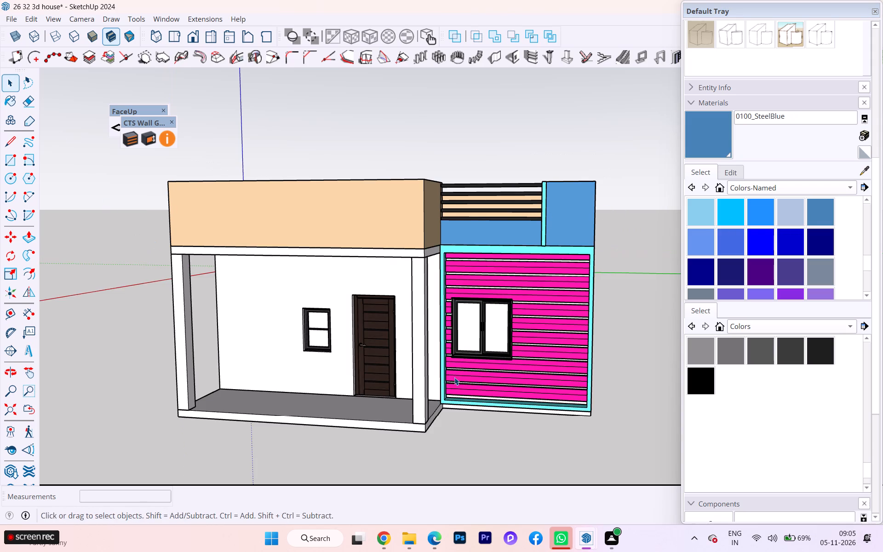
Examine the house's parapet colours, rails and front walls from the side, from above and close up.
middle_drag(495, 404, 543, 418)
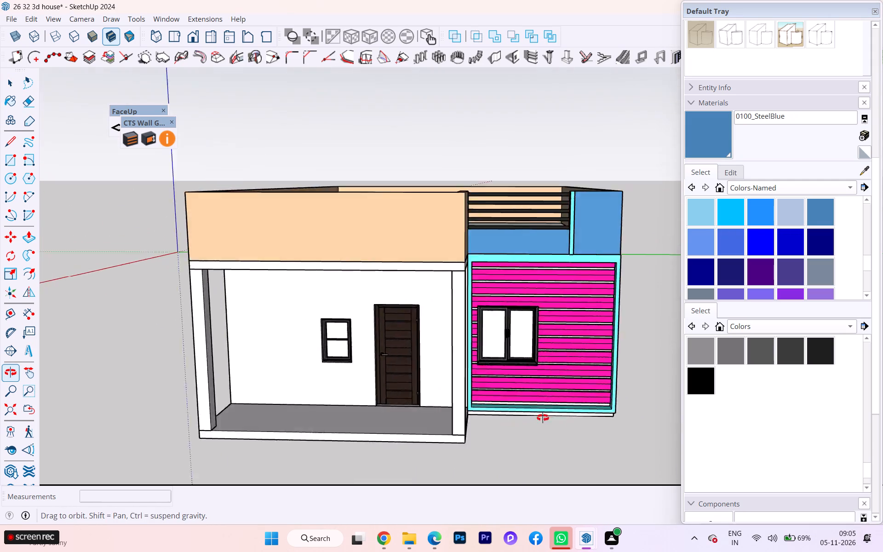
middle_drag(543, 418, 664, 417)
scroll(394, 417, down, 6)
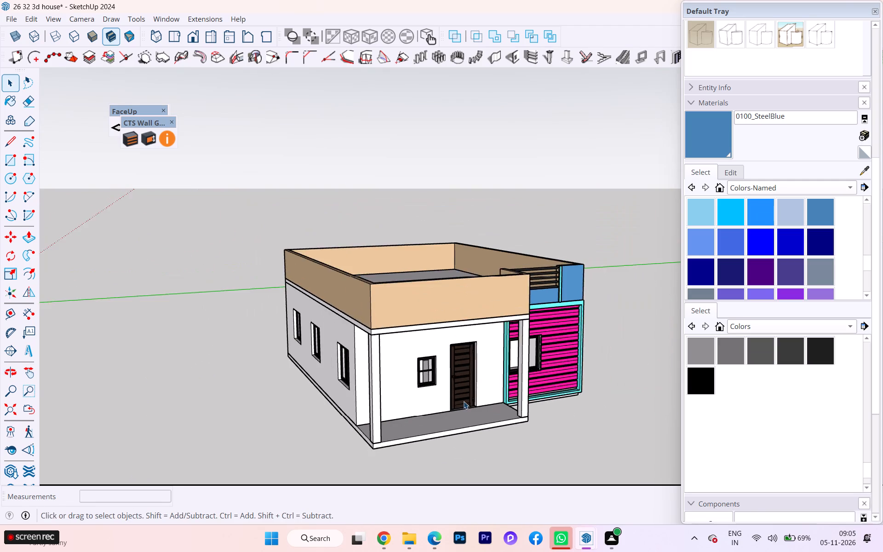
scroll(464, 401, down, 1)
middle_drag(467, 399, 312, 473)
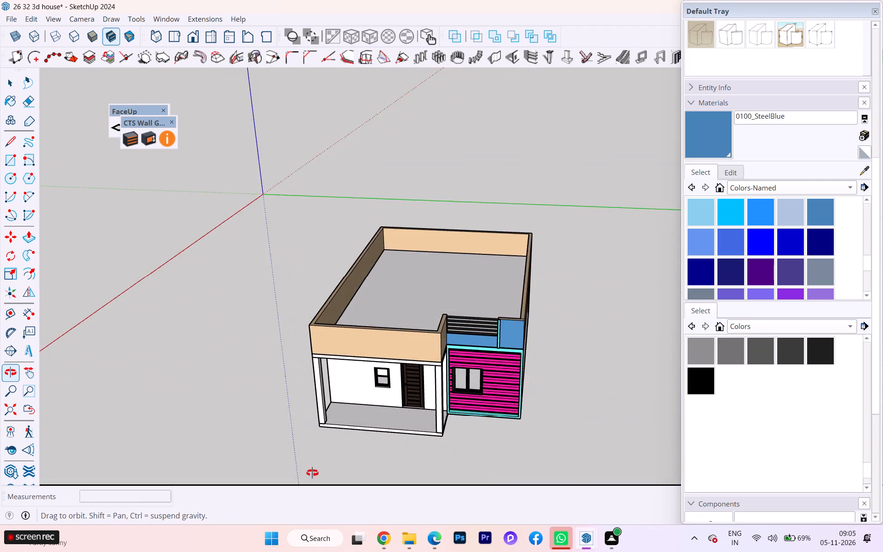
middle_drag(312, 473, 459, 455)
scroll(648, 362, up, 3)
scroll(514, 411, up, 2)
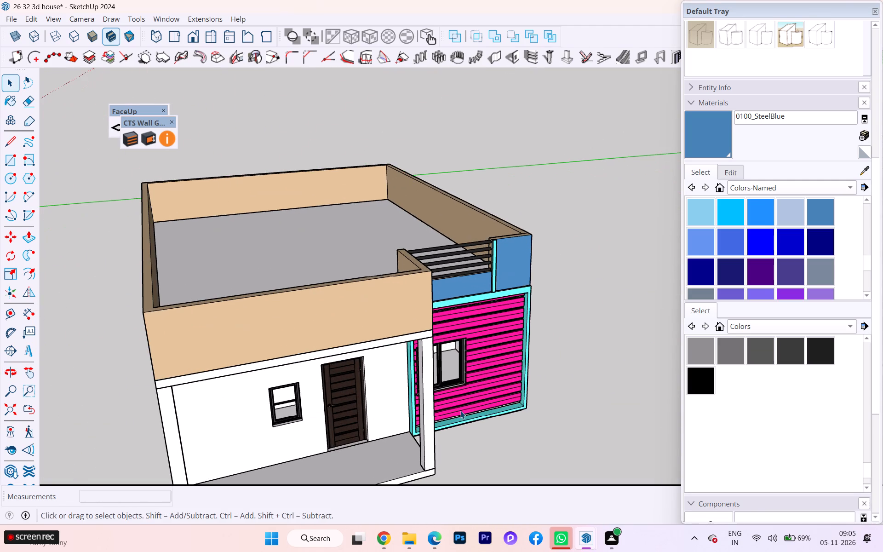
scroll(476, 441, up, 3)
scroll(476, 441, down, 1)
scroll(476, 441, up, 1)
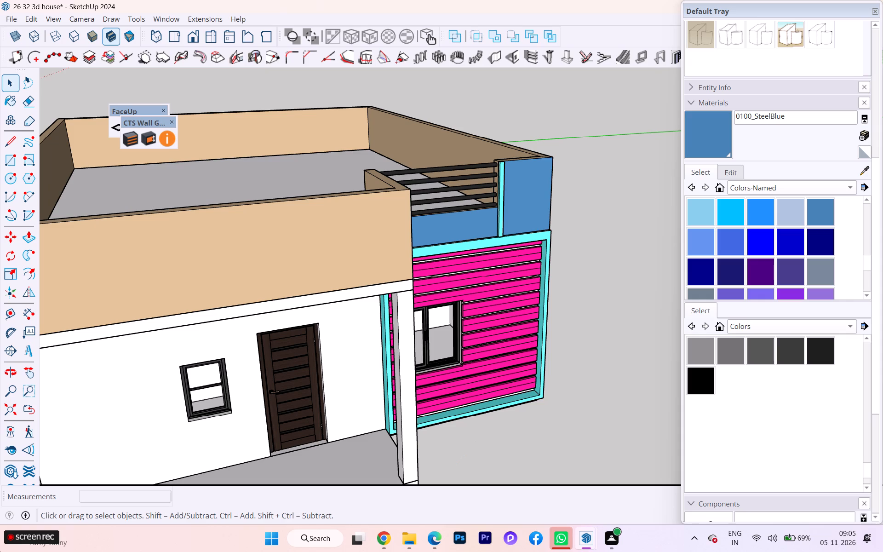
drag(0, 550, 64, 521)
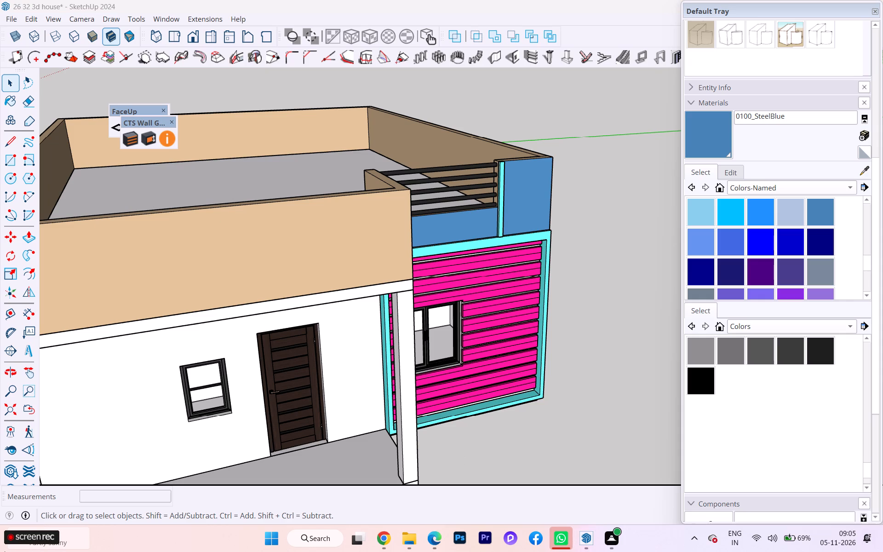
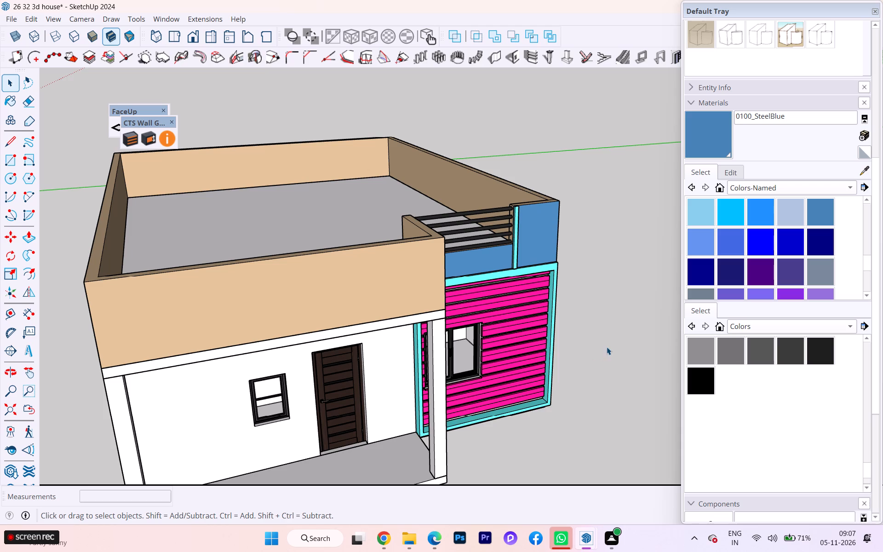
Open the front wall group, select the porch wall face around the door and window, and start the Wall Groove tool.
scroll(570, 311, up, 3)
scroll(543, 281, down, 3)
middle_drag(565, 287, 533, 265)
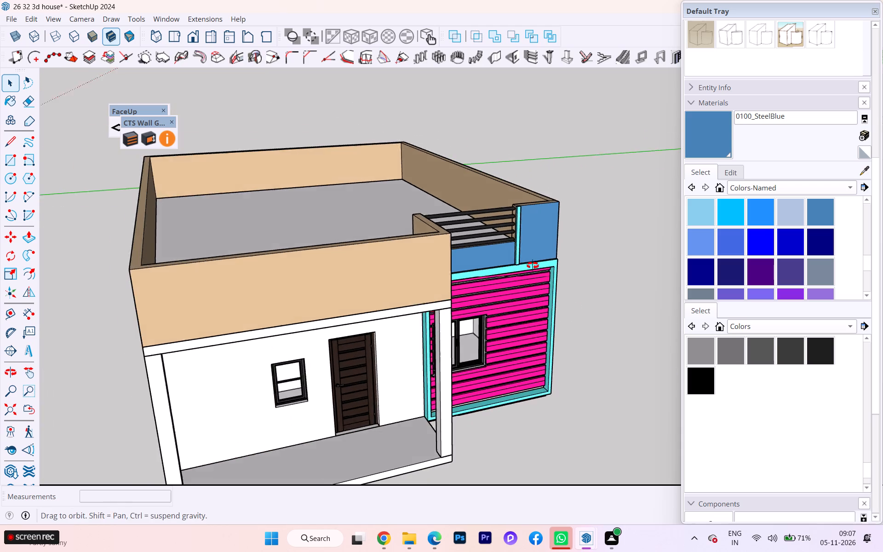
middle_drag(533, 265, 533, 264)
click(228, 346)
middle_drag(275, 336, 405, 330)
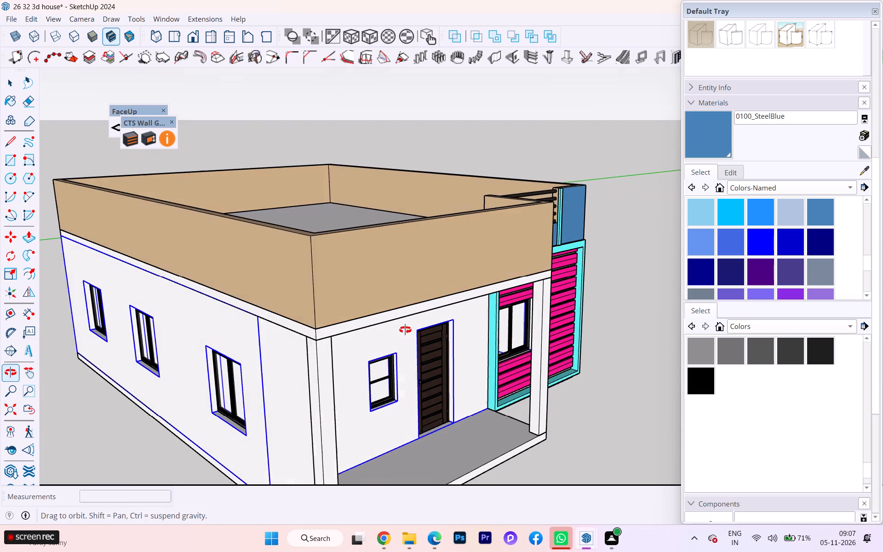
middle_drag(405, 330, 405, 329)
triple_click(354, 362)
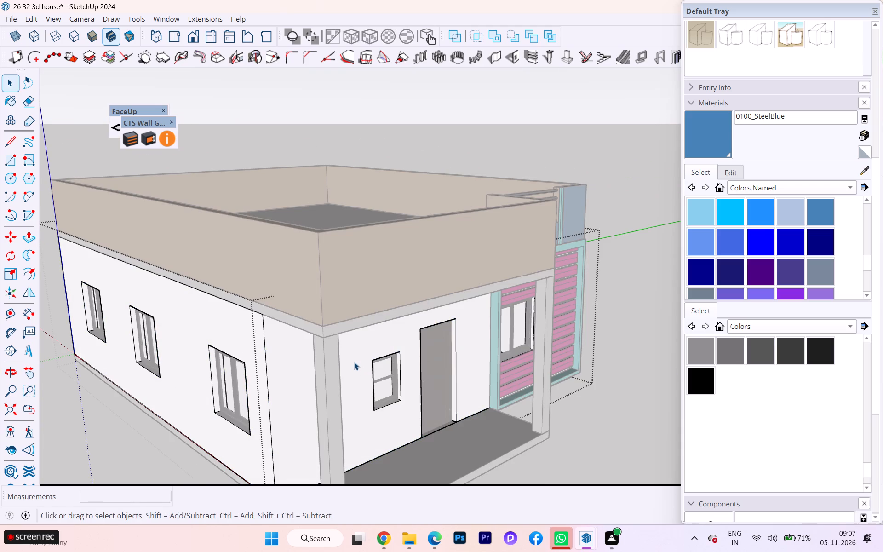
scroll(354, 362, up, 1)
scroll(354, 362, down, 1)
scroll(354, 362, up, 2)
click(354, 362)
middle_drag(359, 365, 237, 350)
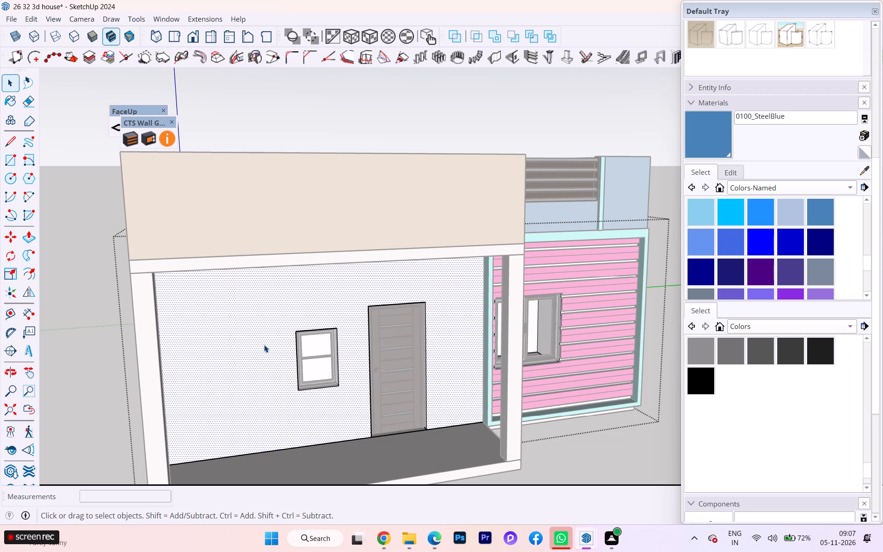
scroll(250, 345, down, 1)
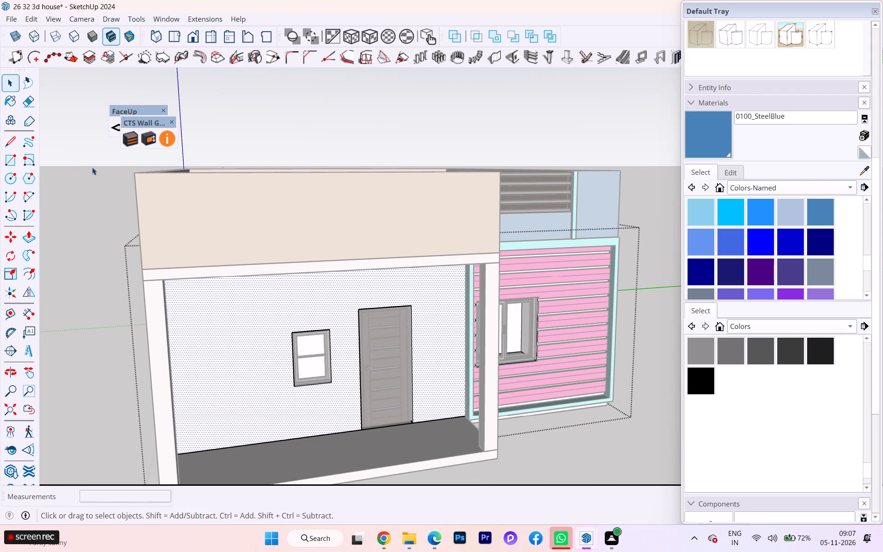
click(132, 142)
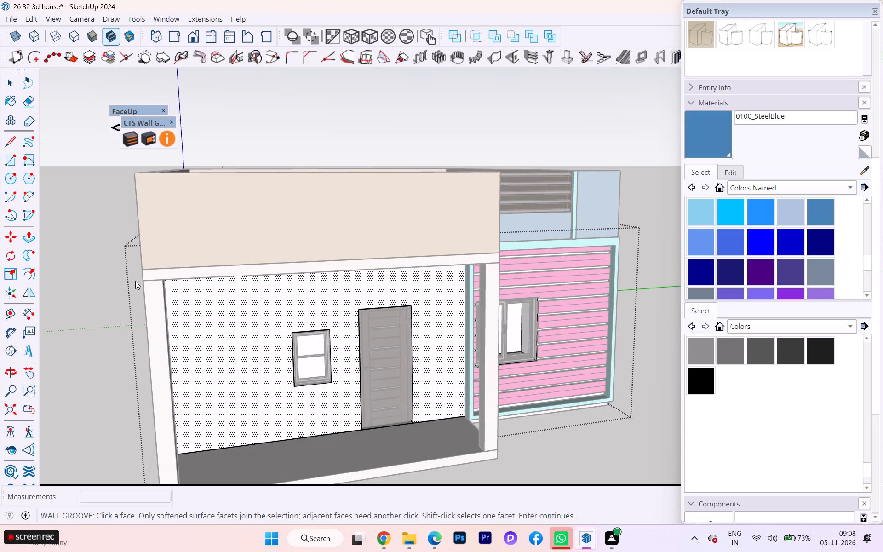
Examine the porch wall face with its window and door from the front and from slightly above and below.
scroll(231, 230, down, 4)
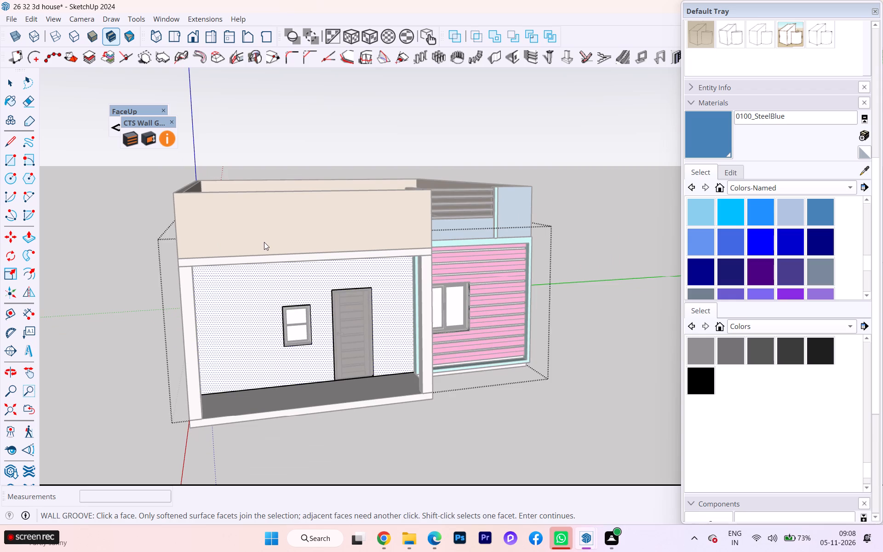
scroll(189, 343, up, 2)
scroll(330, 331, down, 1)
middle_drag(338, 330, 344, 330)
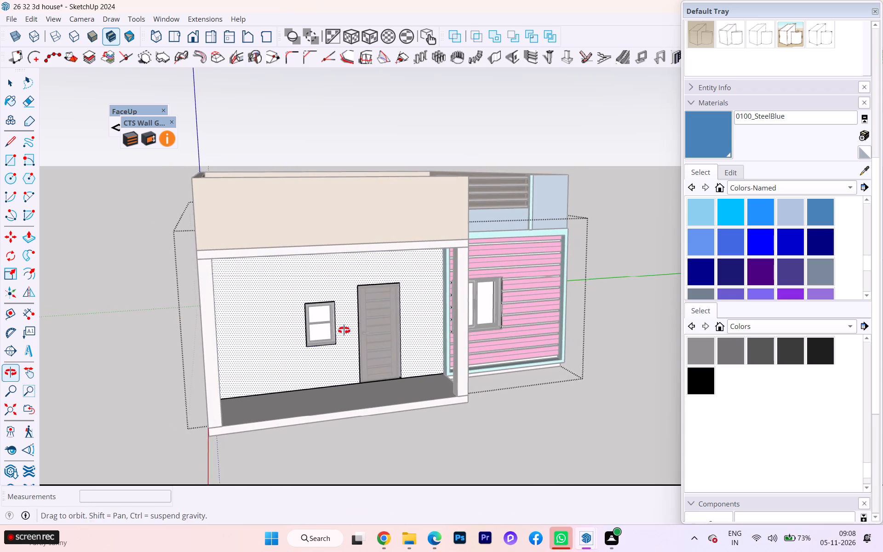
middle_drag(344, 330, 346, 330)
scroll(240, 289, up, 2)
middle_drag(238, 276, 235, 248)
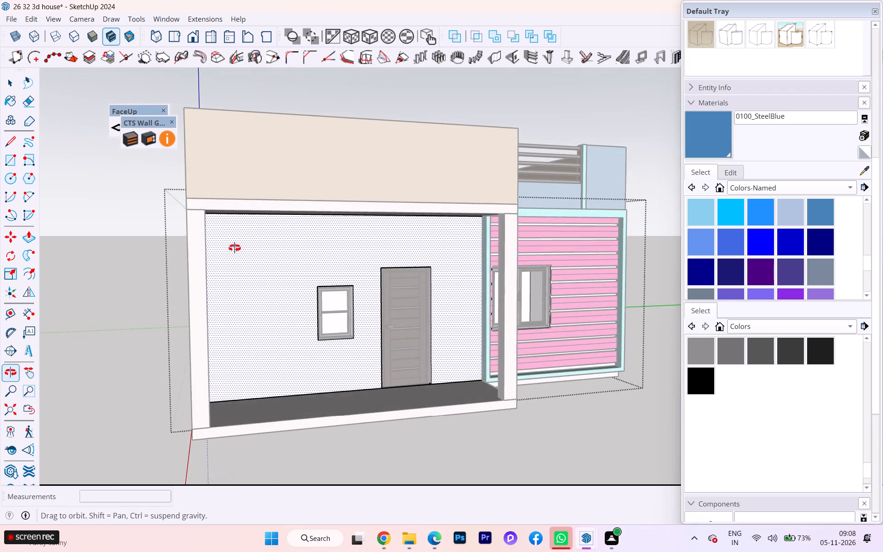
middle_drag(235, 248, 215, 241)
scroll(215, 241, up, 2)
scroll(215, 241, down, 1)
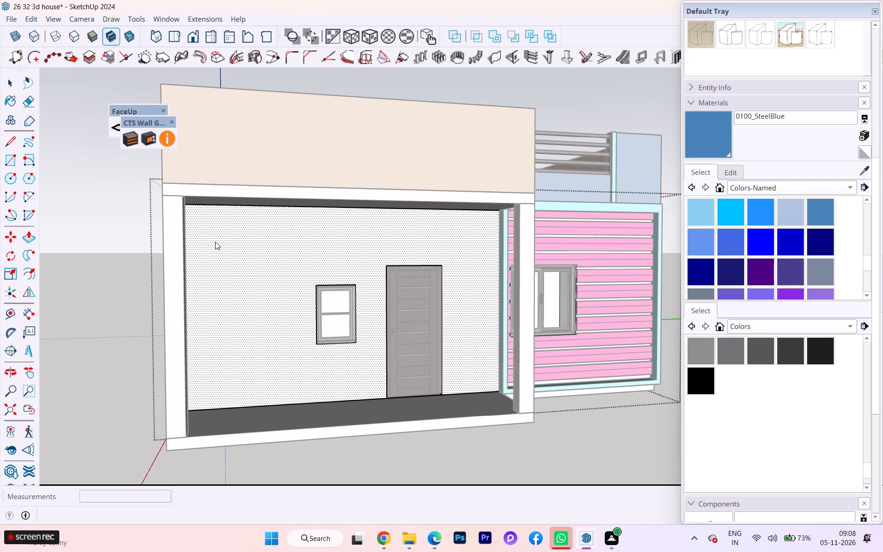
scroll(215, 241, down, 1)
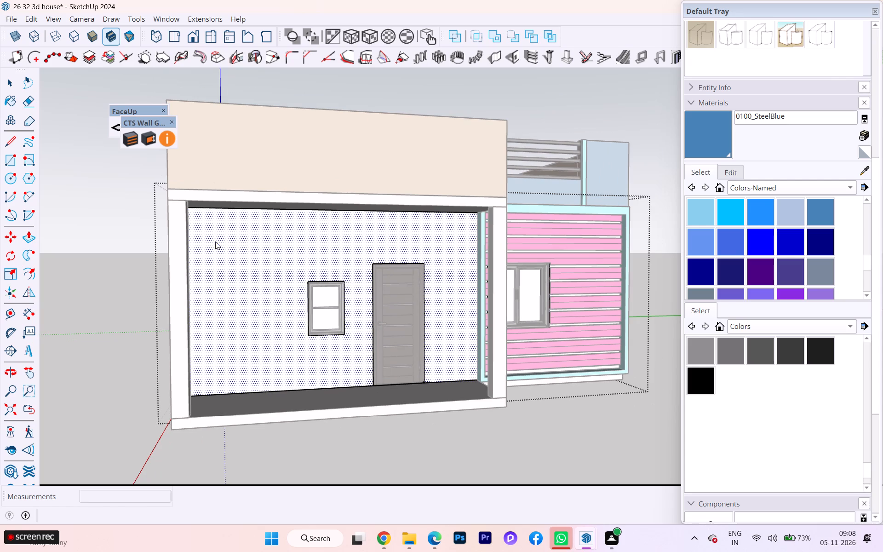
scroll(215, 241, up, 1)
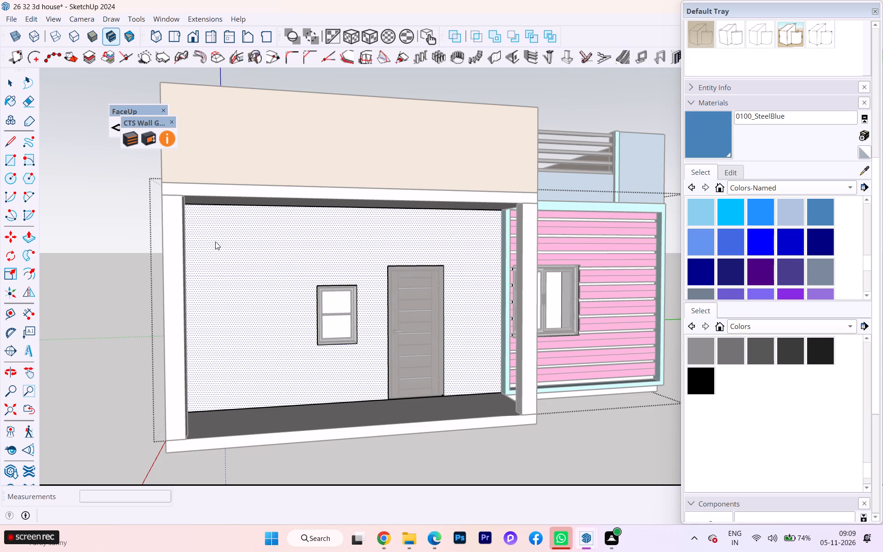
middle_drag(173, 248, 154, 251)
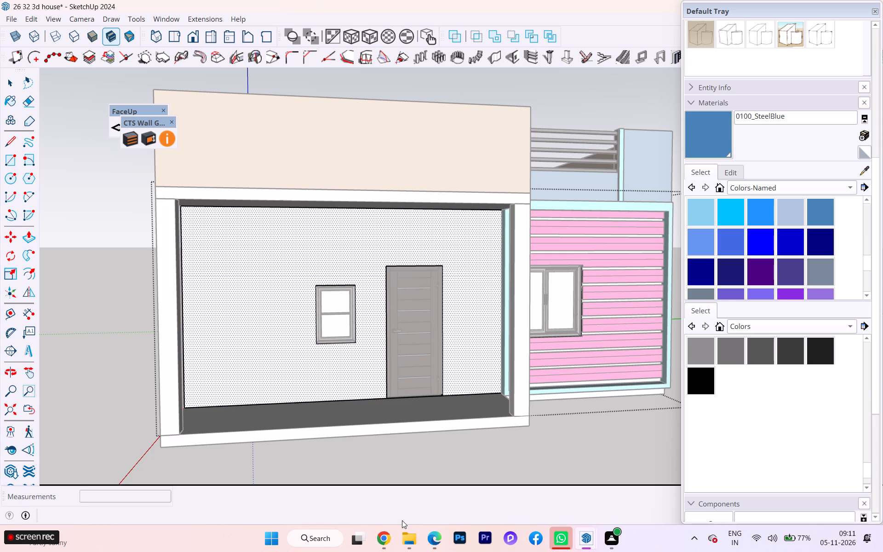
scroll(402, 521, down, 1)
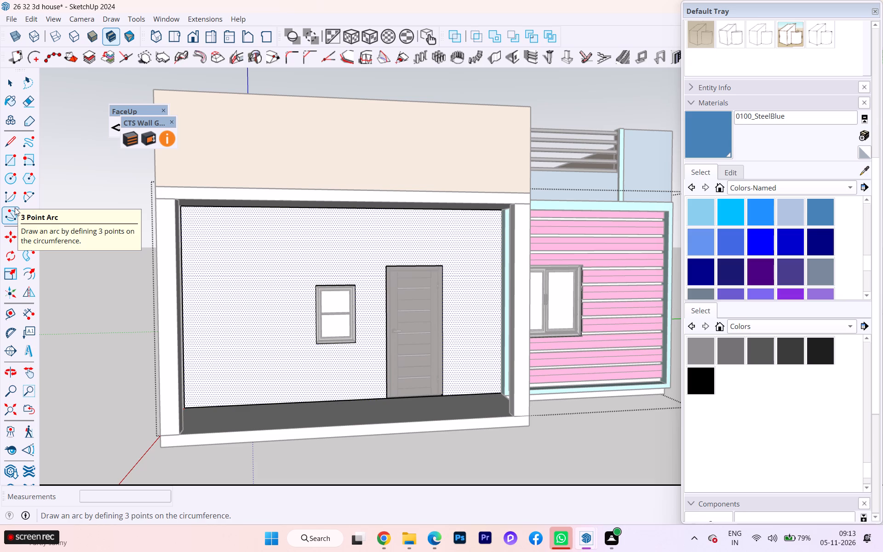
scroll(109, 230, up, 1)
scroll(113, 228, down, 1)
scroll(113, 228, up, 1)
scroll(214, 222, down, 1)
middle_drag(225, 233, 256, 250)
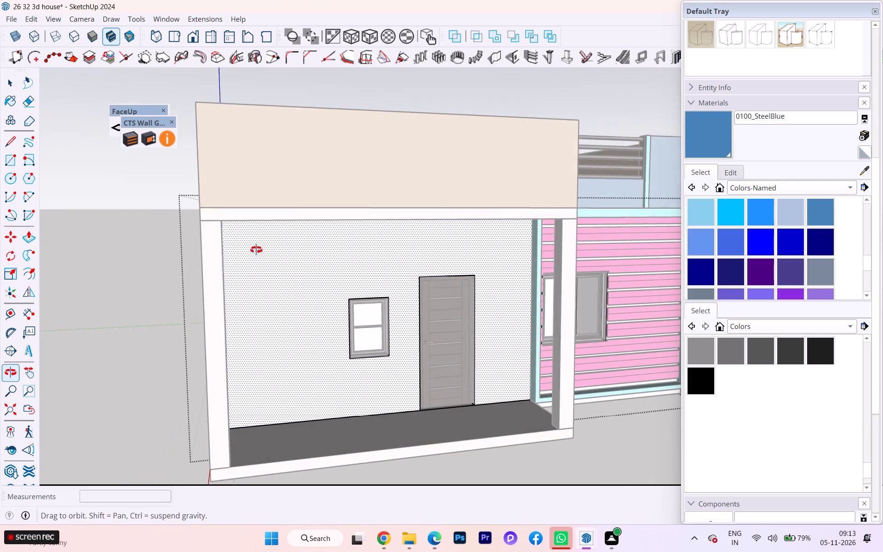
middle_drag(256, 250, 256, 250)
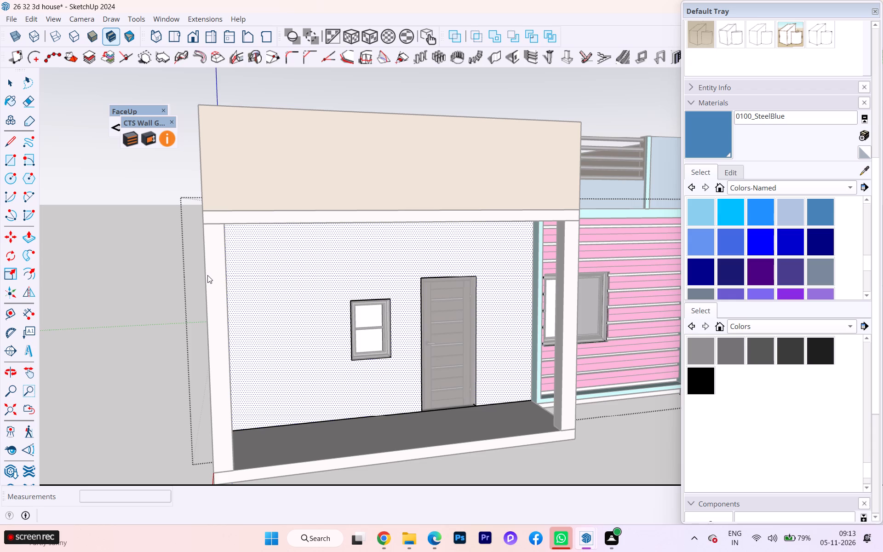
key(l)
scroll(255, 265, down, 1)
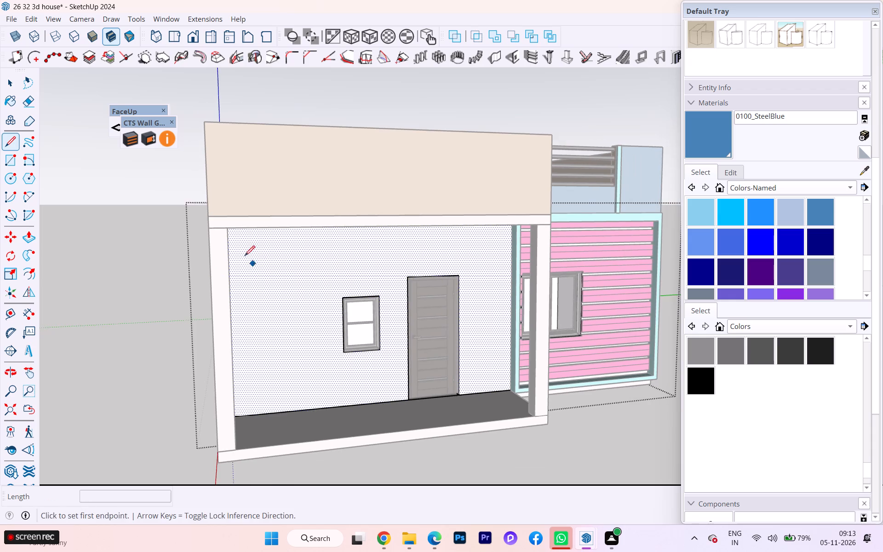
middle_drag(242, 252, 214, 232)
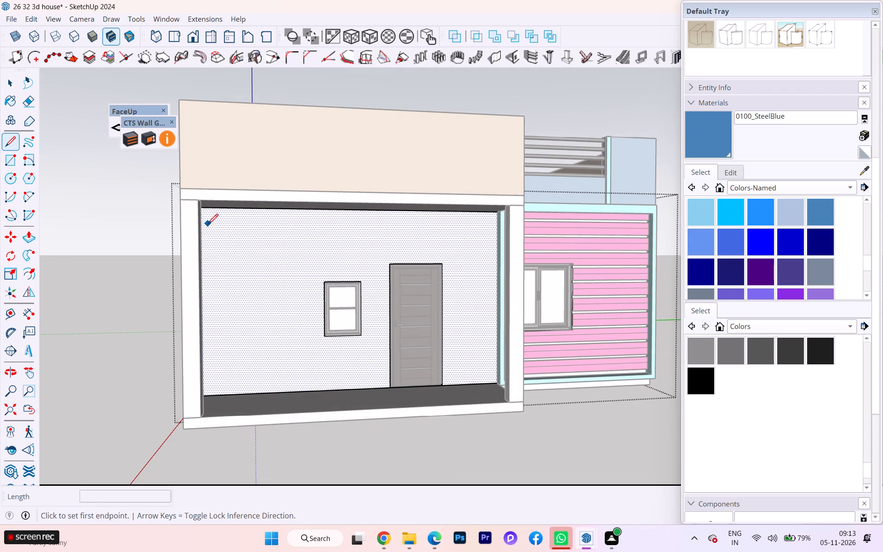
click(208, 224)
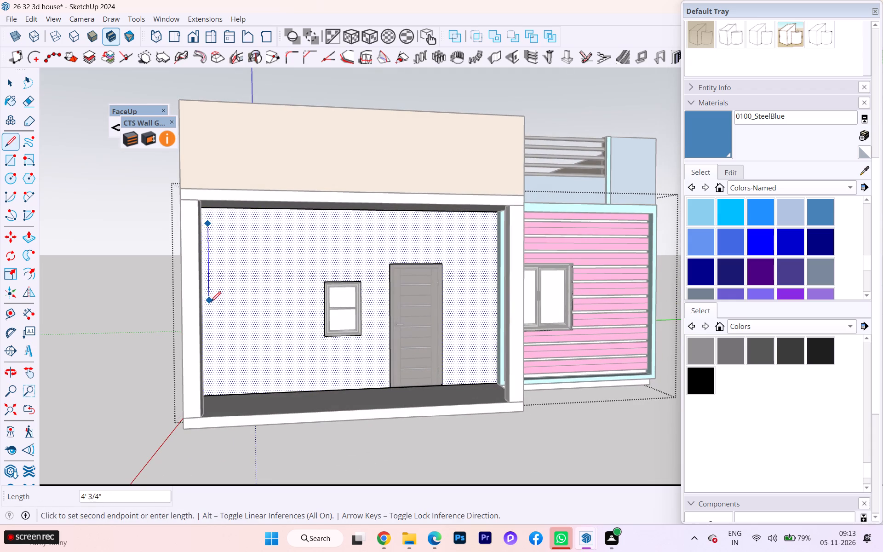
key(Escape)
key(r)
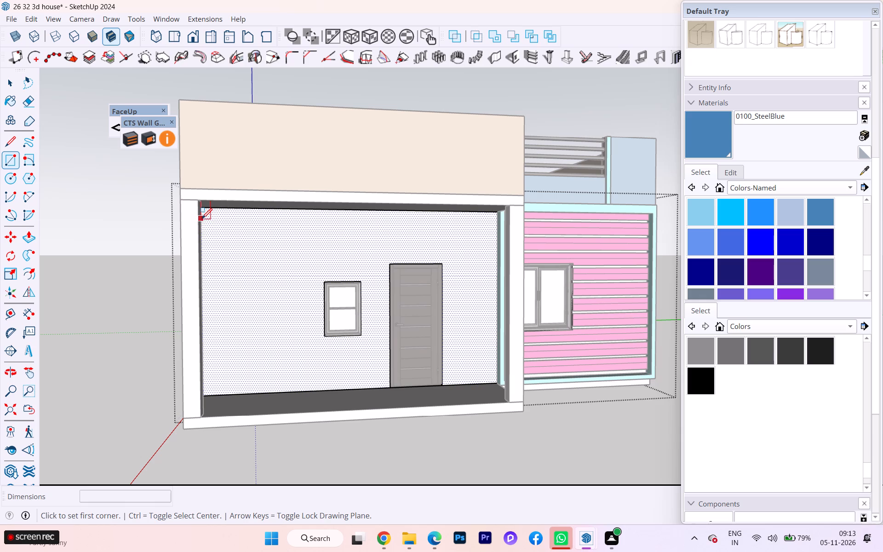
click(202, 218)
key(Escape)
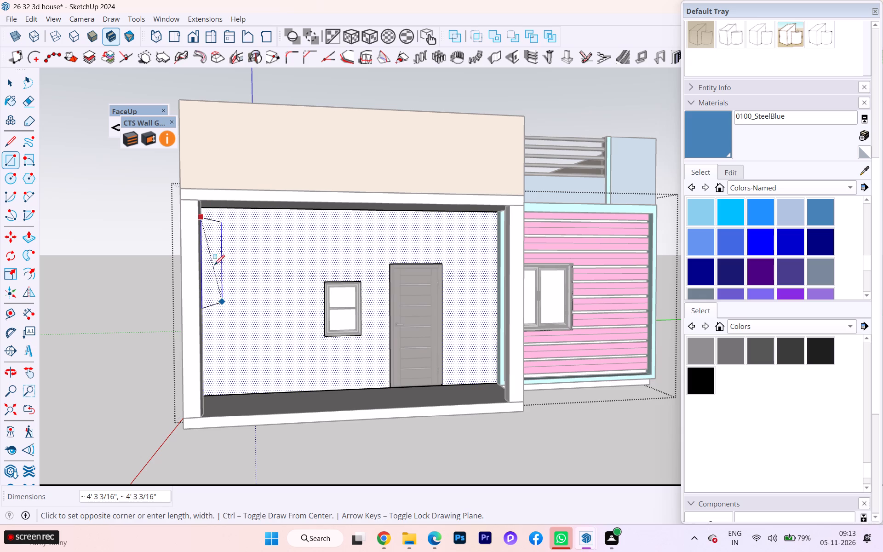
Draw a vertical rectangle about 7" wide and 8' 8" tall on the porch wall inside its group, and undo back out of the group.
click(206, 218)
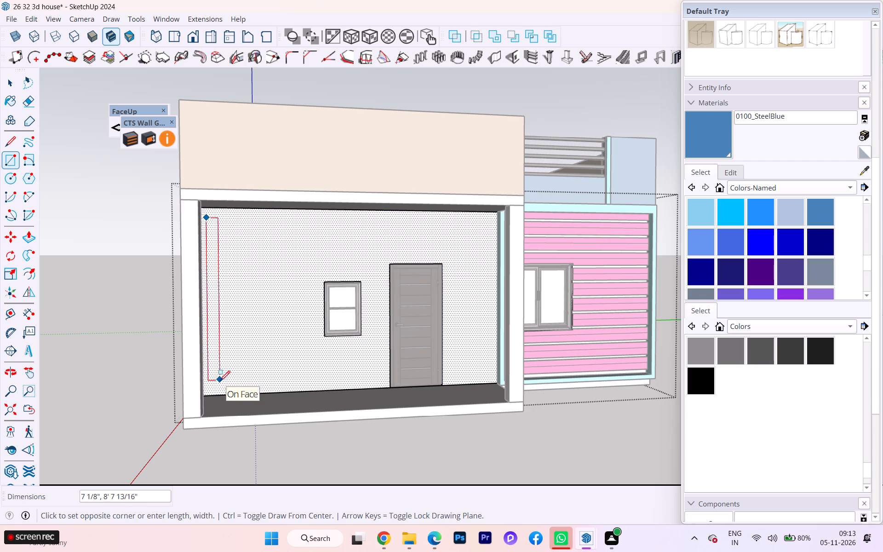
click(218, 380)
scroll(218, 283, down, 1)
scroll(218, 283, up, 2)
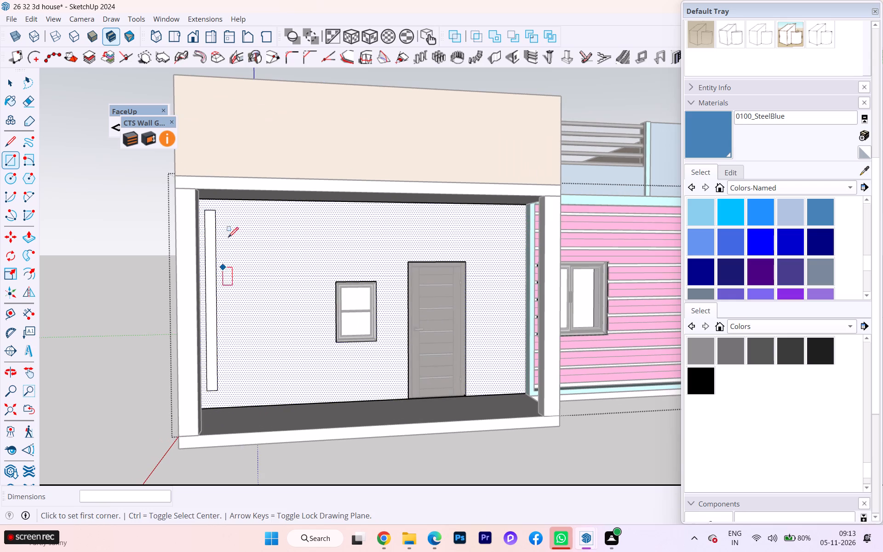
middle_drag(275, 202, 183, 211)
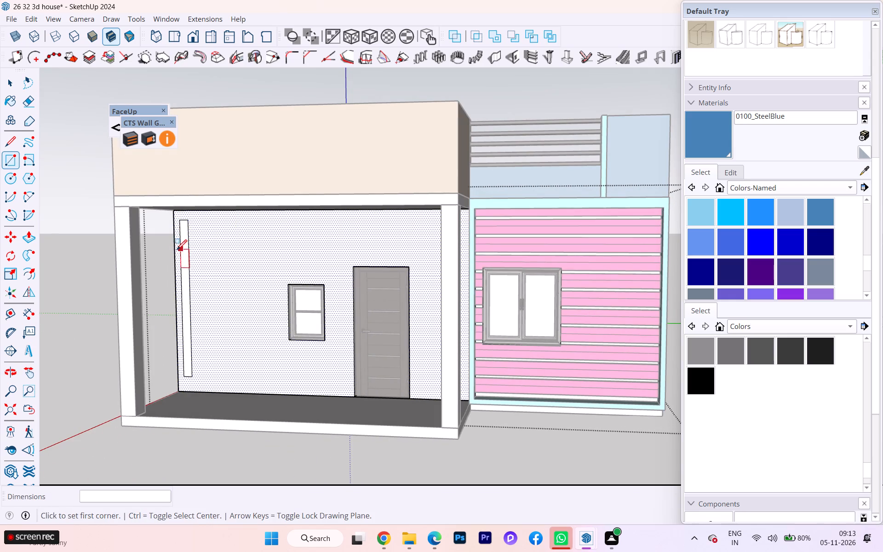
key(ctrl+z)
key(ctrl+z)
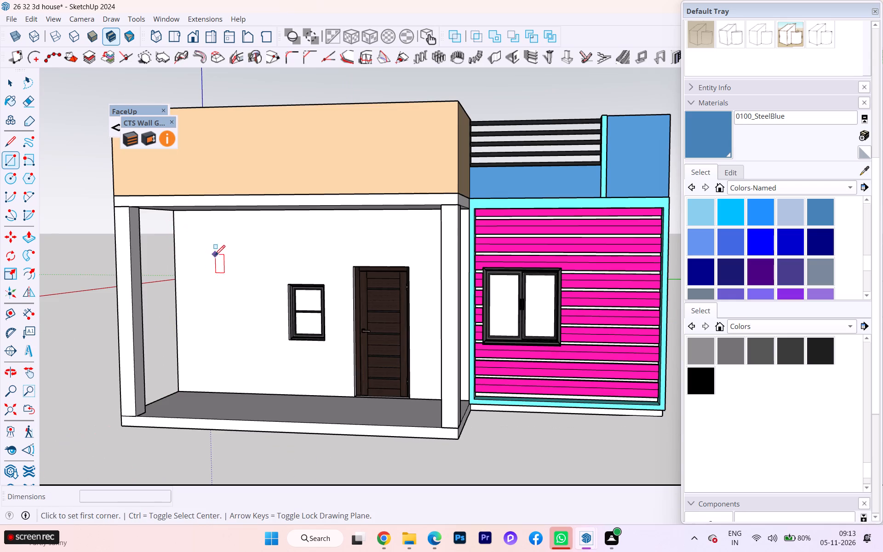
Draw a narrow vertical rectangle, about 6 7/16" wide and 8' 9 3/4" tall, on the porch wall near its outer corner, outside the wall group.
middle_drag(218, 250, 250, 240)
click(197, 210)
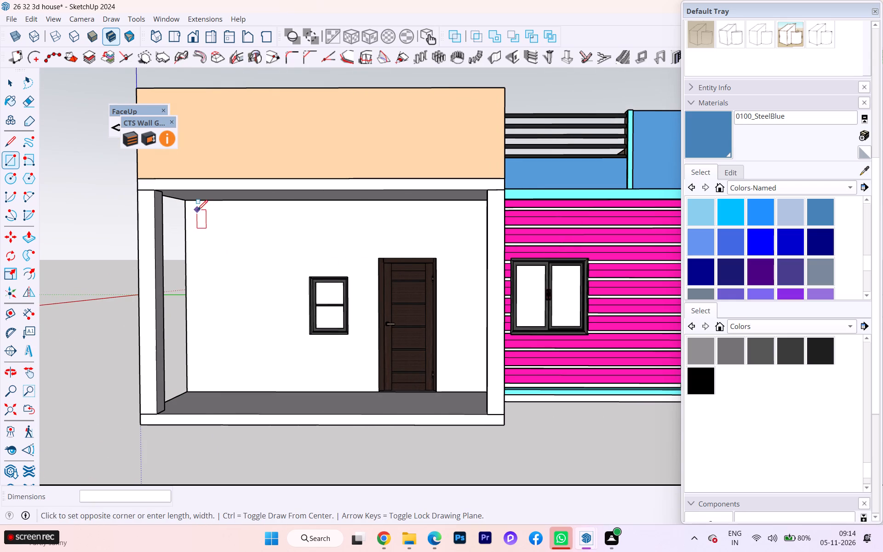
click(209, 380)
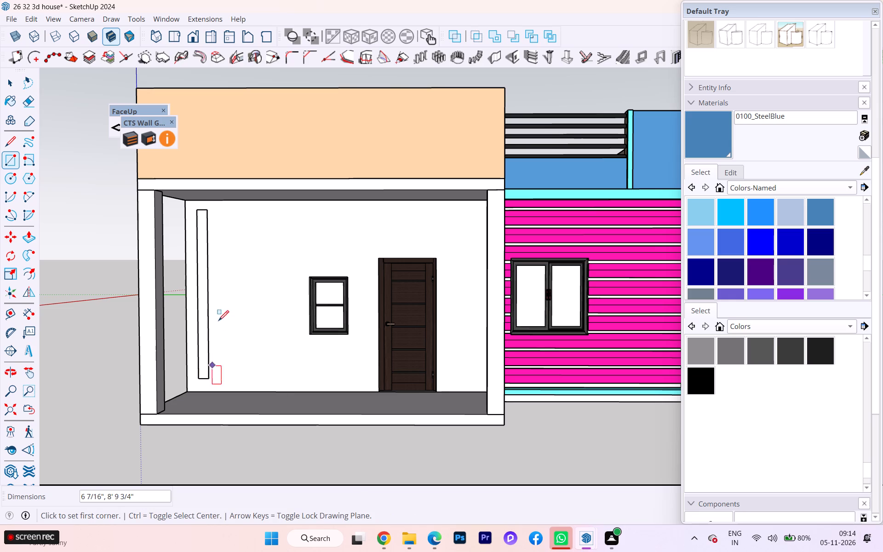
Push/Pull the narrow rectangle on the porch wall outward by 2".
click(12, 82)
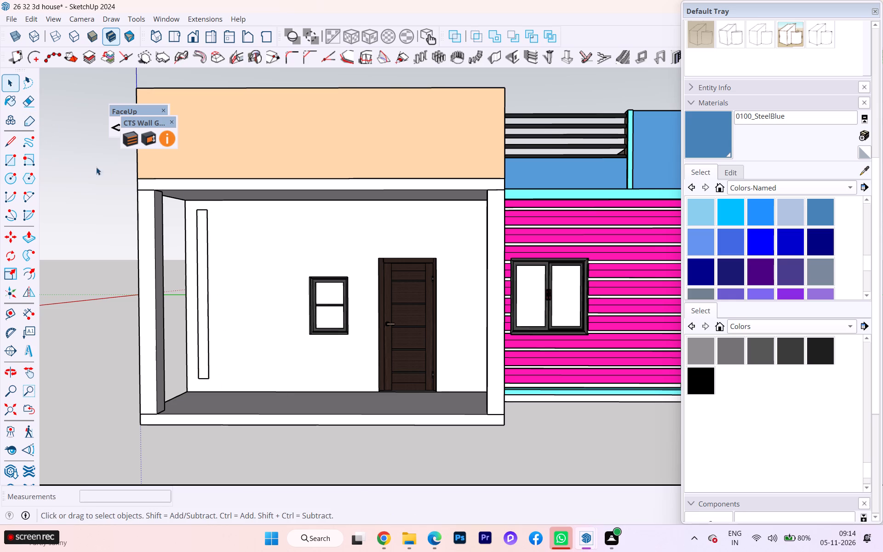
click(203, 294)
click(205, 307)
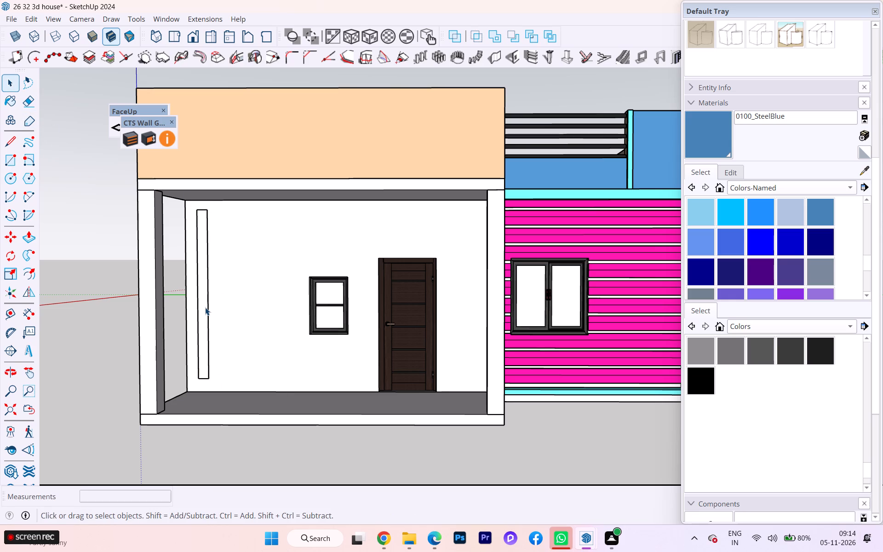
key(p)
click(205, 307)
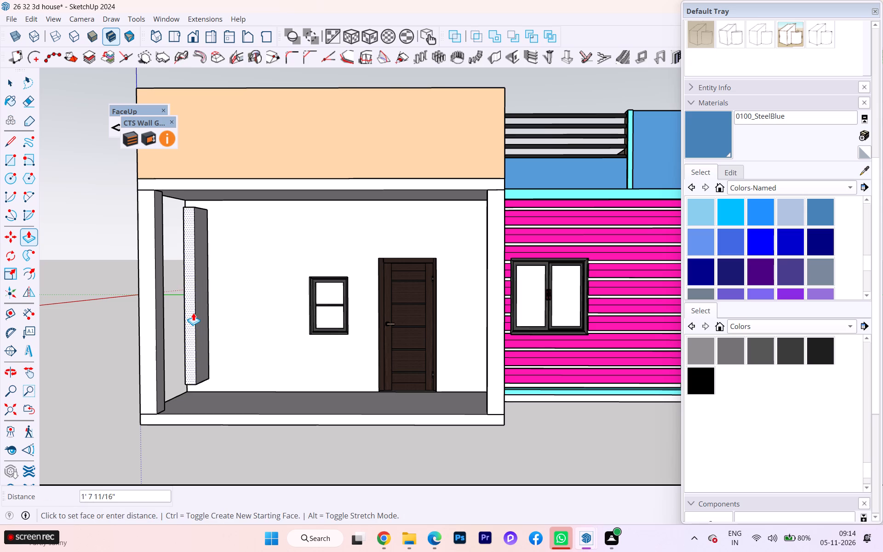
key(2)
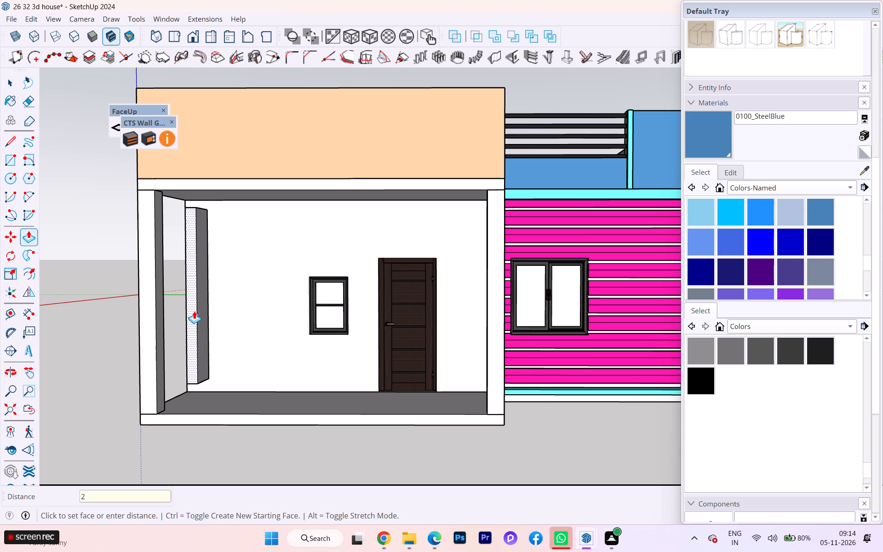
key(Return)
Select the whole raised vertical strip on the porch wall and make it a component.
scroll(194, 311, up, 2)
scroll(194, 311, down, 1)
scroll(194, 311, up, 4)
click(8, 81)
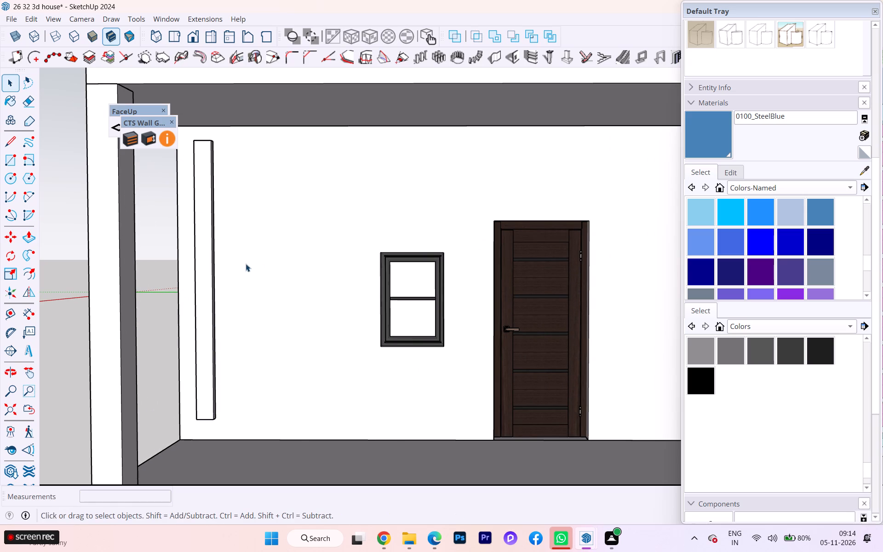
triple_click(202, 261)
right_click(202, 261)
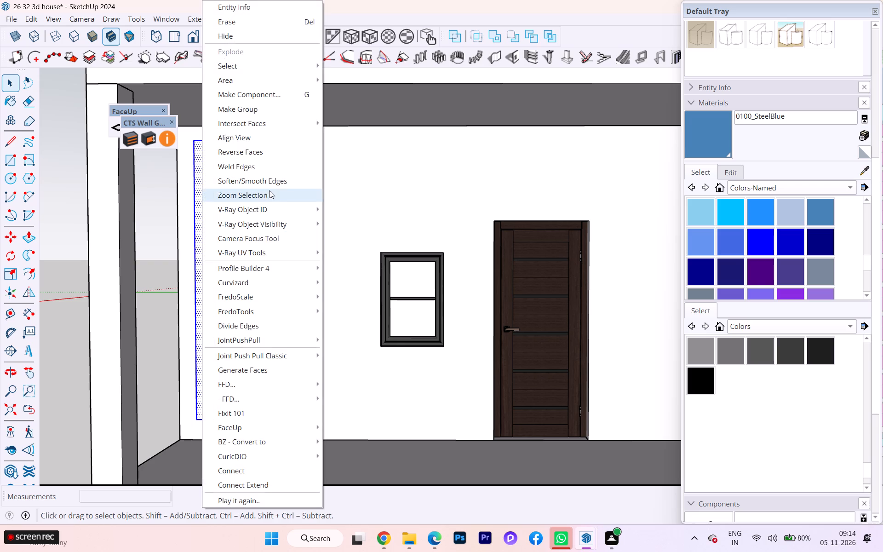
click(281, 95)
click(455, 409)
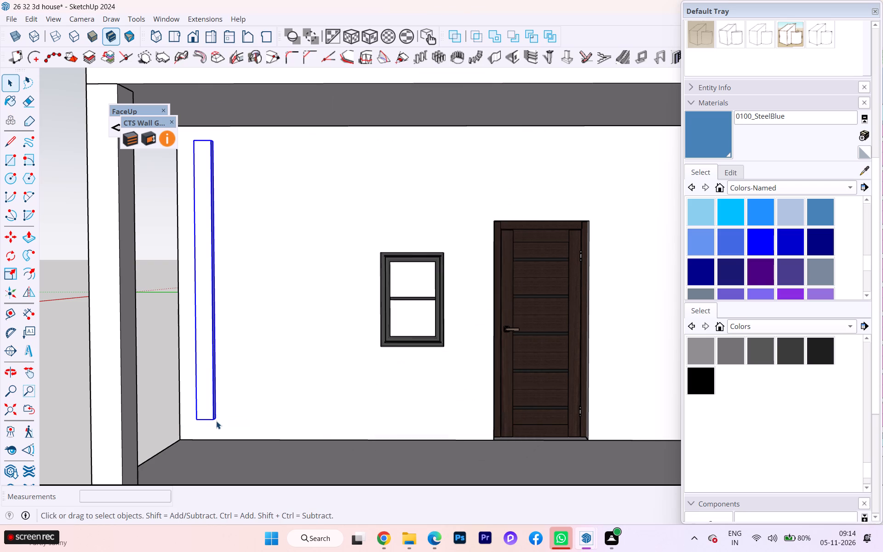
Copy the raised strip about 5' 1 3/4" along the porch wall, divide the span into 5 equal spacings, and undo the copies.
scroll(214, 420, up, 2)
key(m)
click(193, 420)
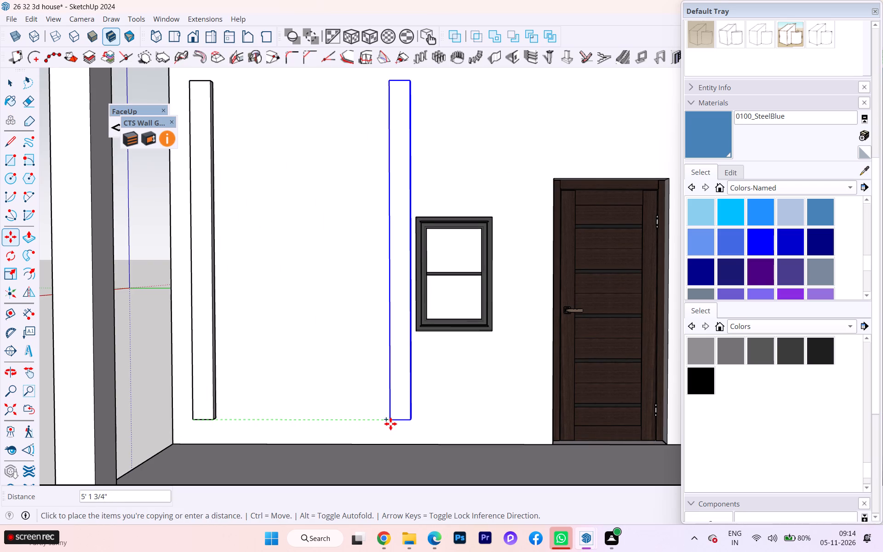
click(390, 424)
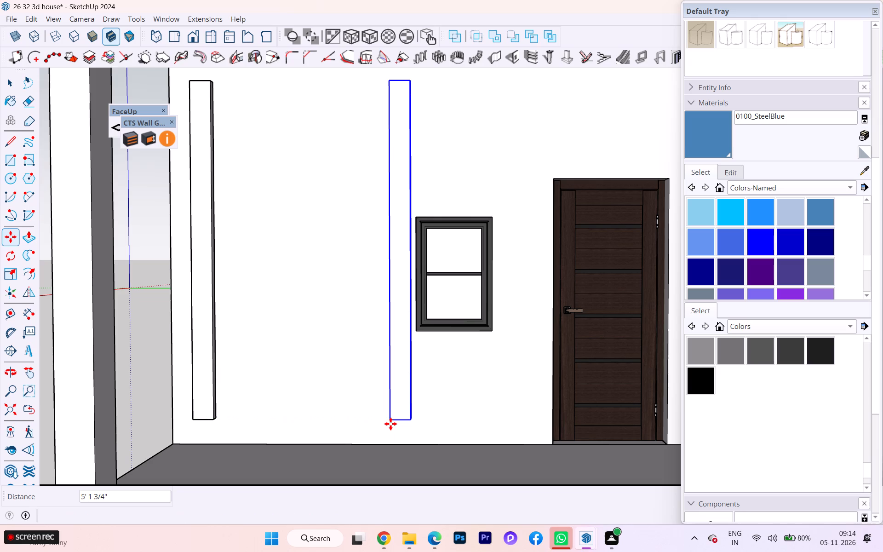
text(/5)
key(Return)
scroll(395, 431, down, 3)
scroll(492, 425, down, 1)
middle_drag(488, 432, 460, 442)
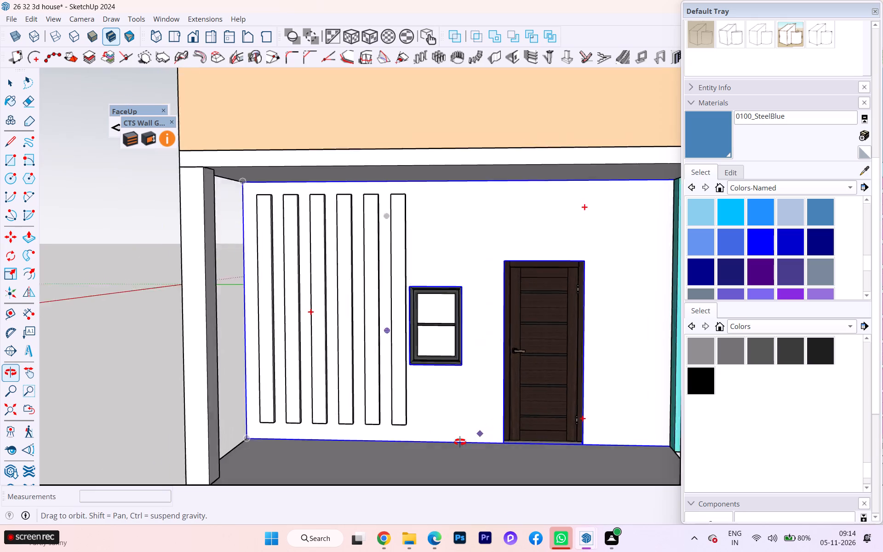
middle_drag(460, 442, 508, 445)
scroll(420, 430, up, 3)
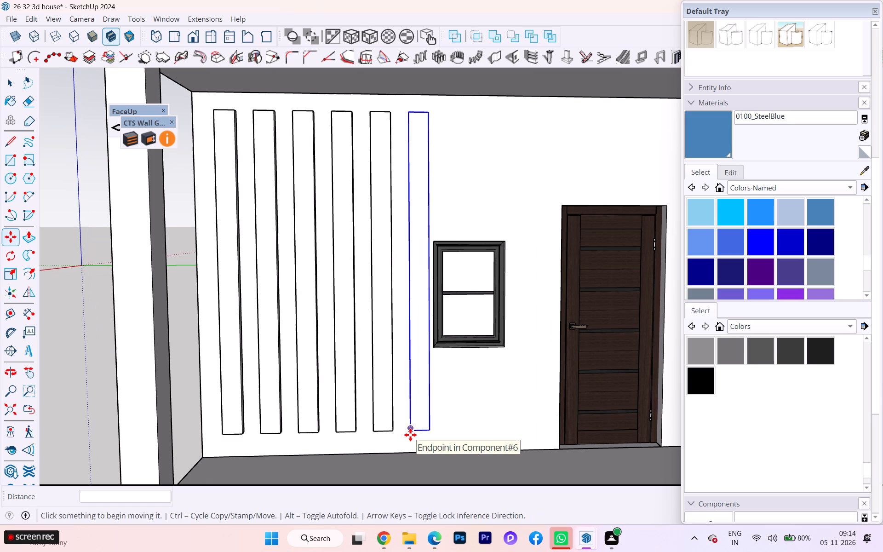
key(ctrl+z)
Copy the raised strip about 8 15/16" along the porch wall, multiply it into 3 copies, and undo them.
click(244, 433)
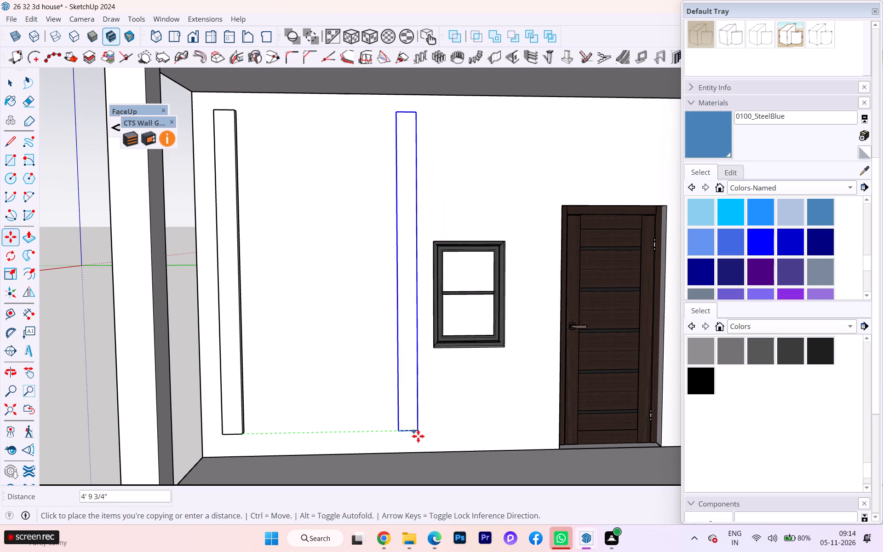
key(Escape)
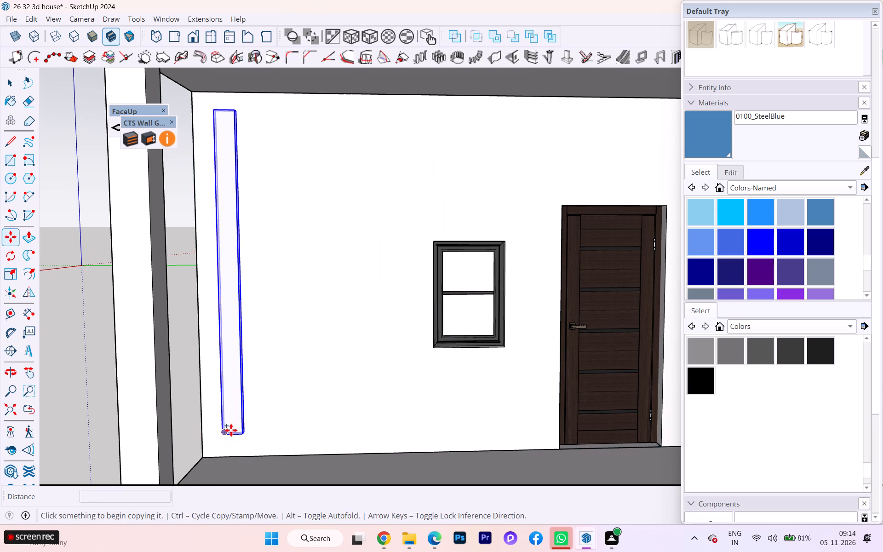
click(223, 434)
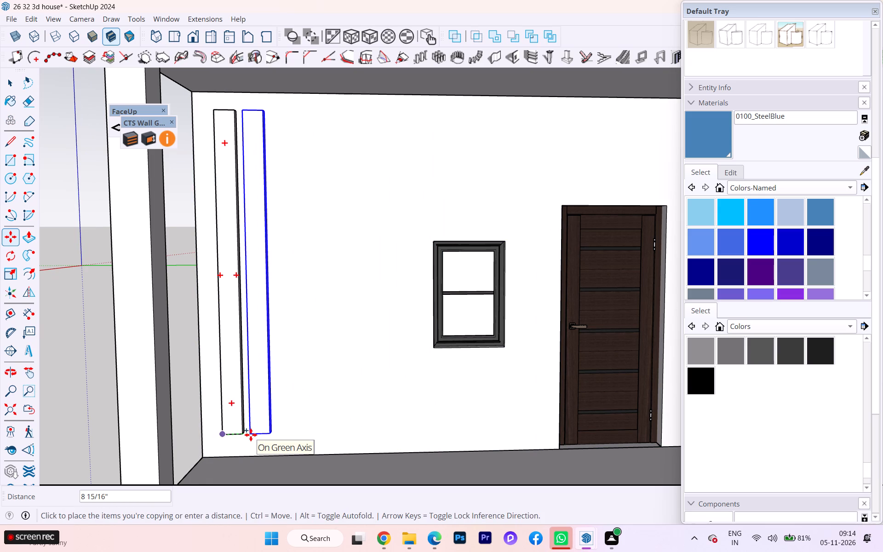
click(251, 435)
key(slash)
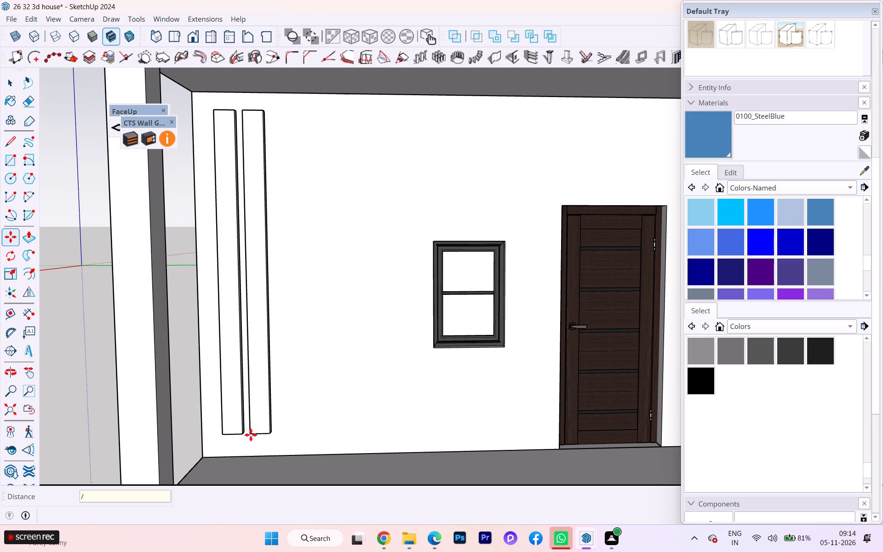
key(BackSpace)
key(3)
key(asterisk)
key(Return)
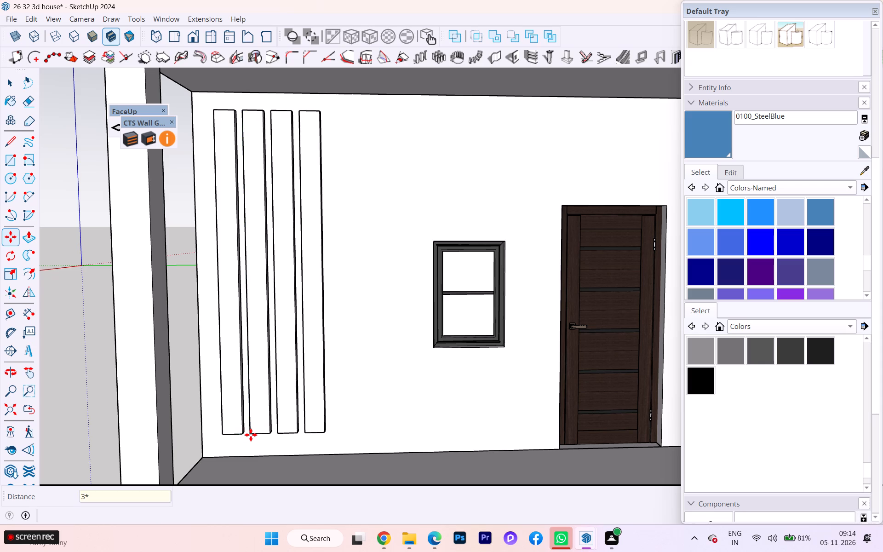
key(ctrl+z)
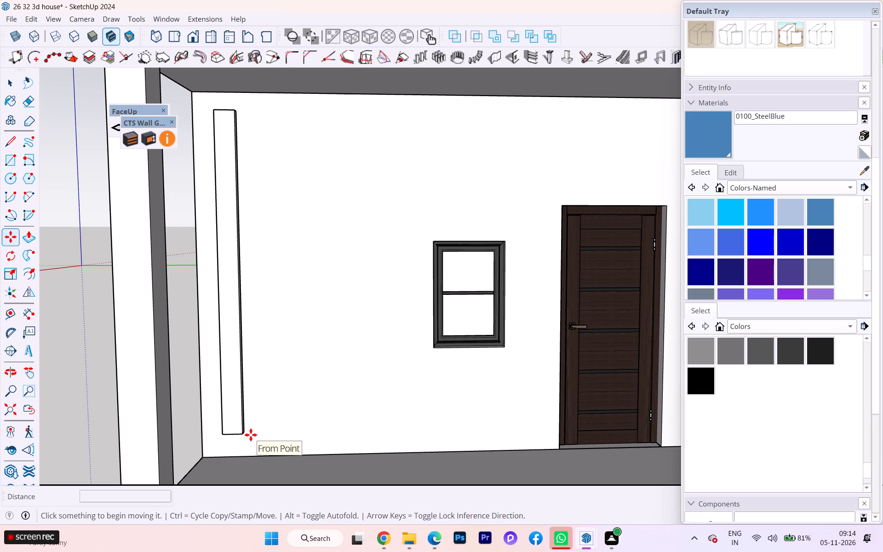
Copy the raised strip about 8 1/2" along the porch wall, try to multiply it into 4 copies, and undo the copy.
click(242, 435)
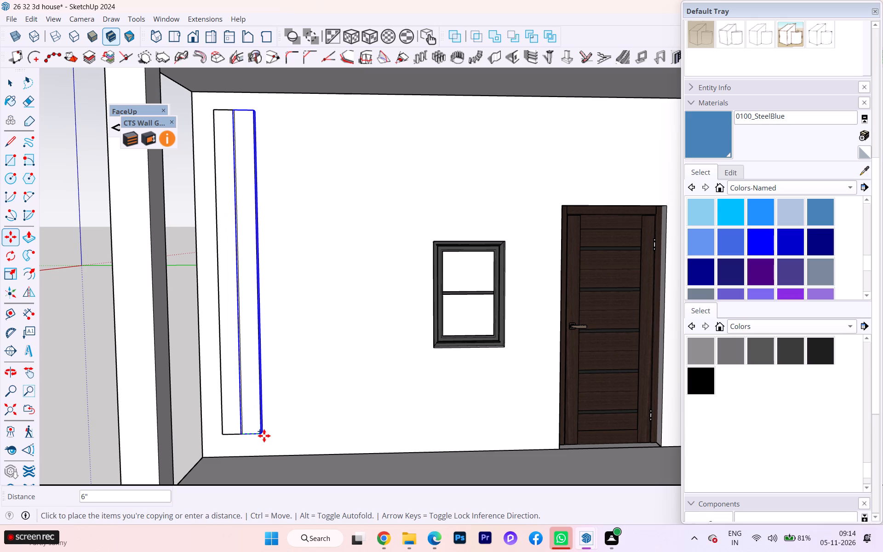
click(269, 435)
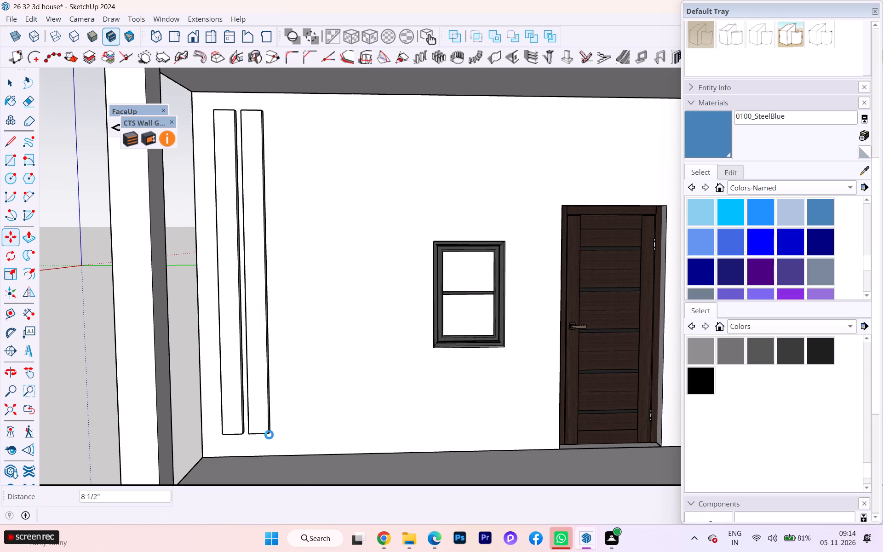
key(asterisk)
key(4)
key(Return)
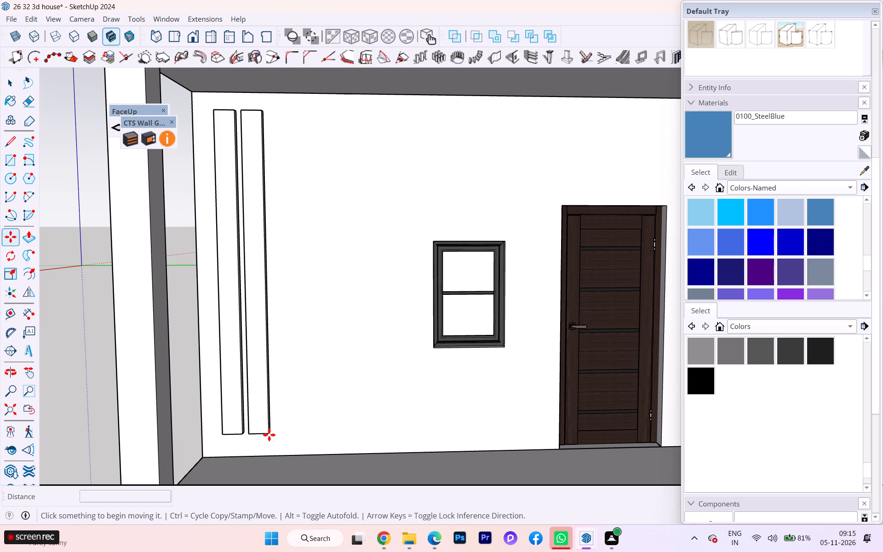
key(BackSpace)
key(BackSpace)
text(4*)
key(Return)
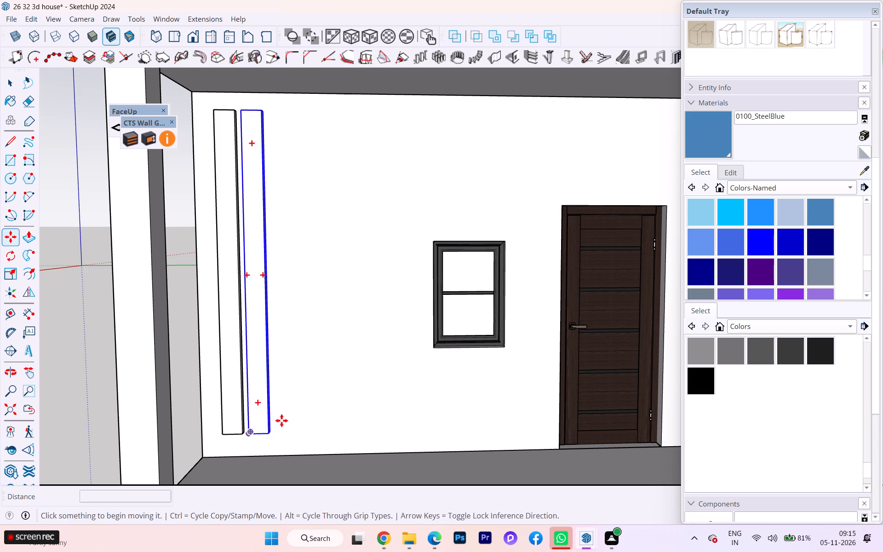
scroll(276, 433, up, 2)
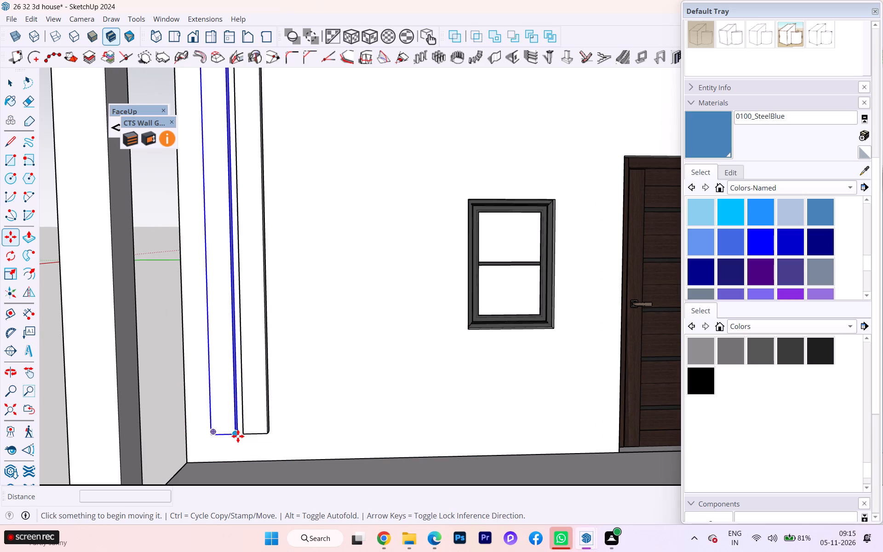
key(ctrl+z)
Copy the raised strip about 8 1/4" along the porch wall towards the window and multiply it into 5 evenly spaced copies.
scroll(213, 433, up, 1)
click(212, 435)
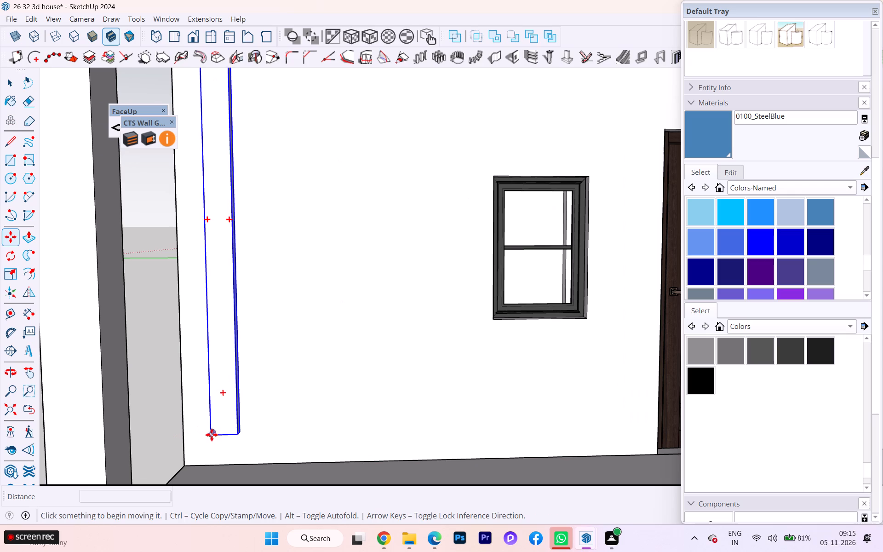
click(246, 437)
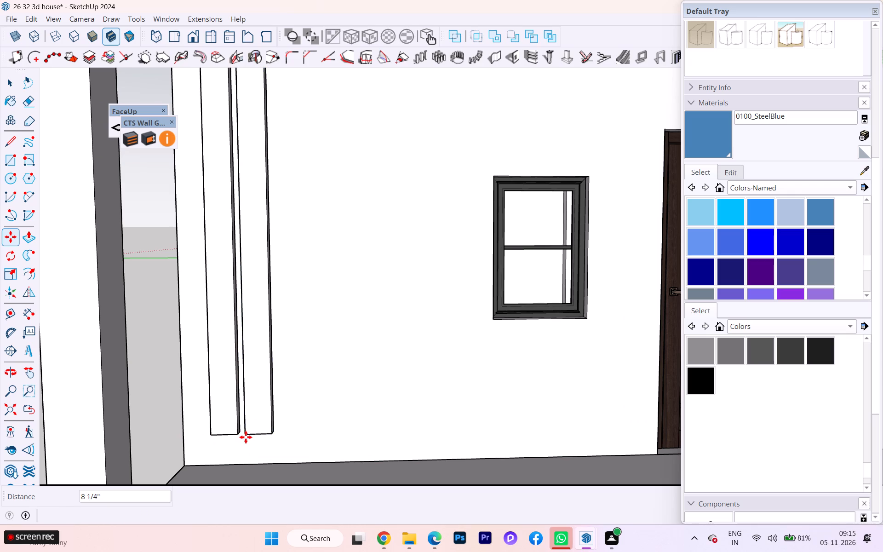
text(*5)
key(Return)
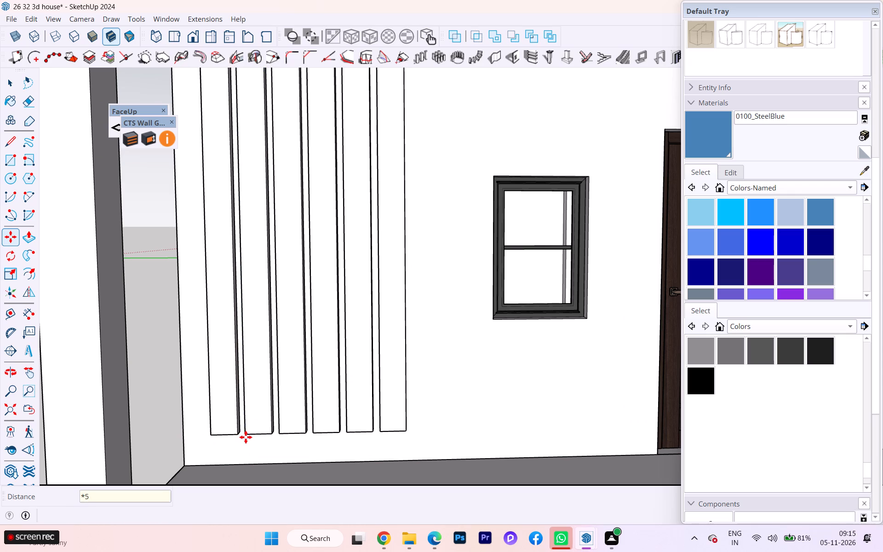
Examine the row of vertical strips on the porch wall up close and against the whole front elevation.
scroll(370, 419, down, 3)
scroll(400, 427, up, 2)
scroll(409, 430, down, 2)
middle_drag(409, 430, 198, 434)
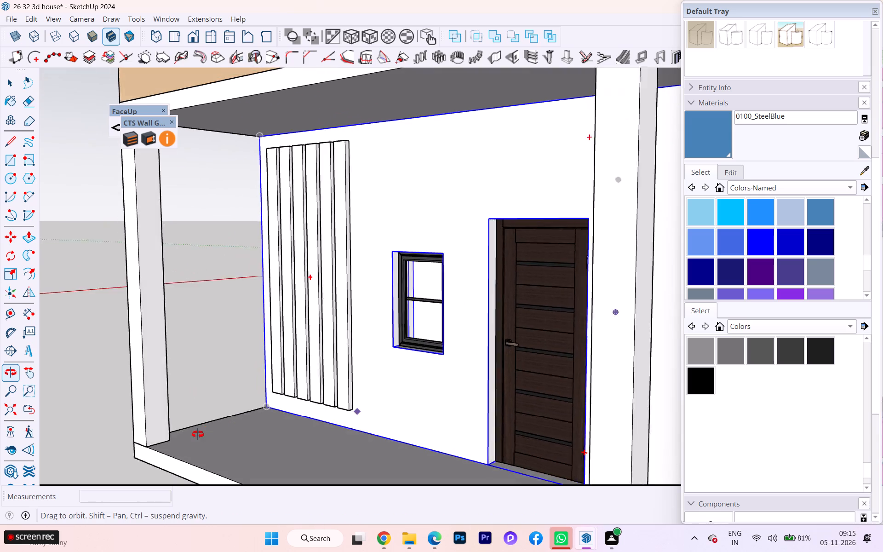
middle_drag(198, 434, 196, 434)
scroll(387, 374, down, 2)
scroll(387, 374, up, 1)
scroll(391, 379, down, 1)
middle_drag(401, 385, 493, 412)
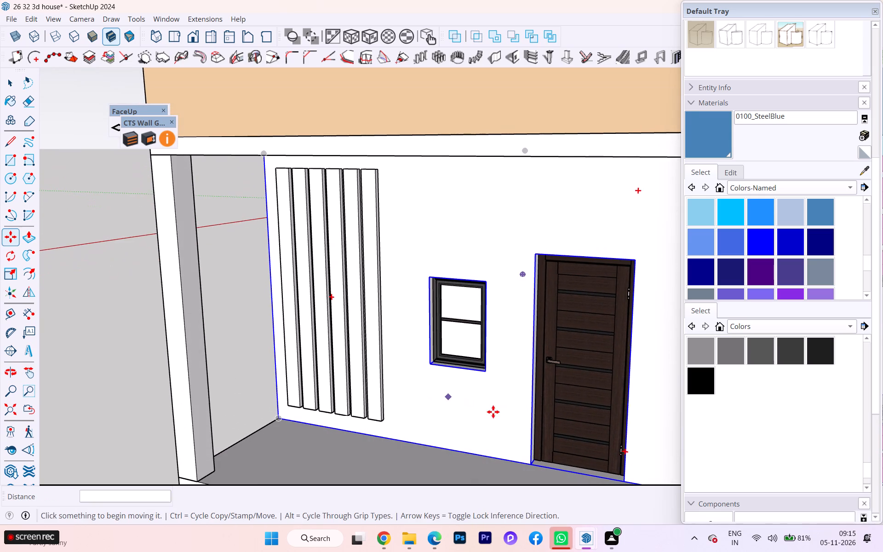
scroll(386, 408, down, 3)
scroll(277, 391, down, 2)
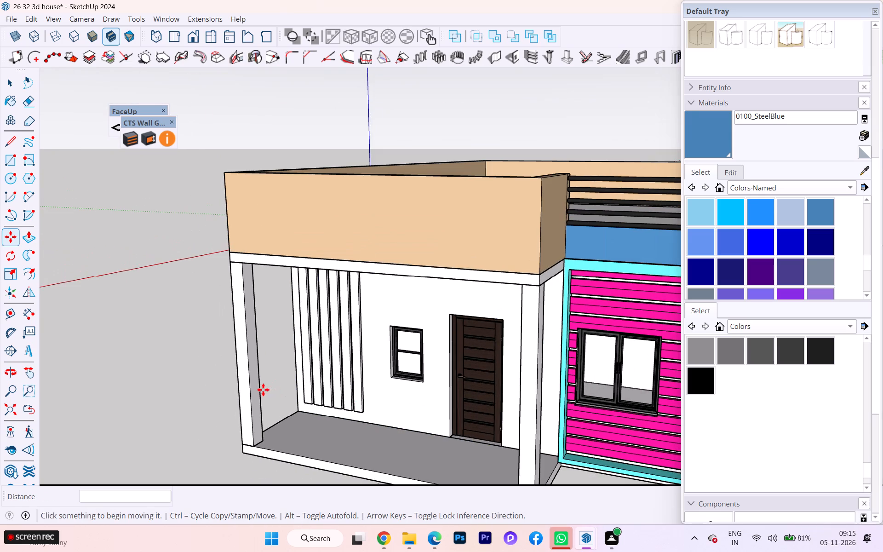
middle_drag(263, 390, 361, 378)
scroll(295, 360, down, 2)
scroll(288, 347, up, 1)
scroll(288, 347, down, 2)
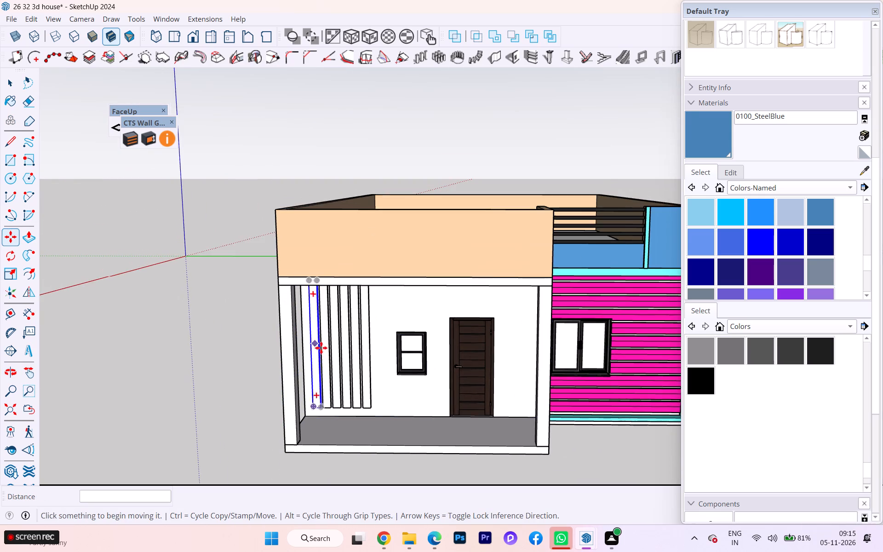
scroll(328, 351, down, 2)
middle_drag(229, 453, 296, 370)
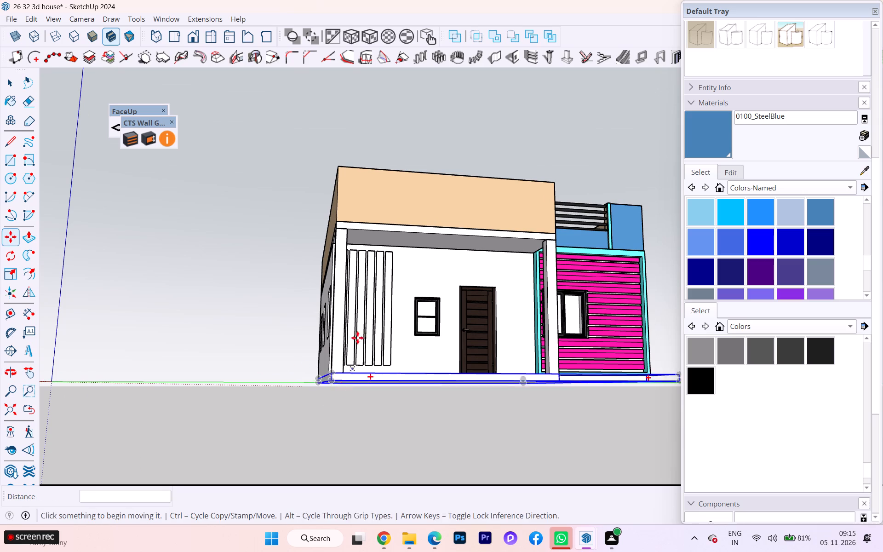
Examine the row of raised vertical strips on the porch wall up close and from oblique angles.
click(18, 85)
scroll(258, 247, up, 5)
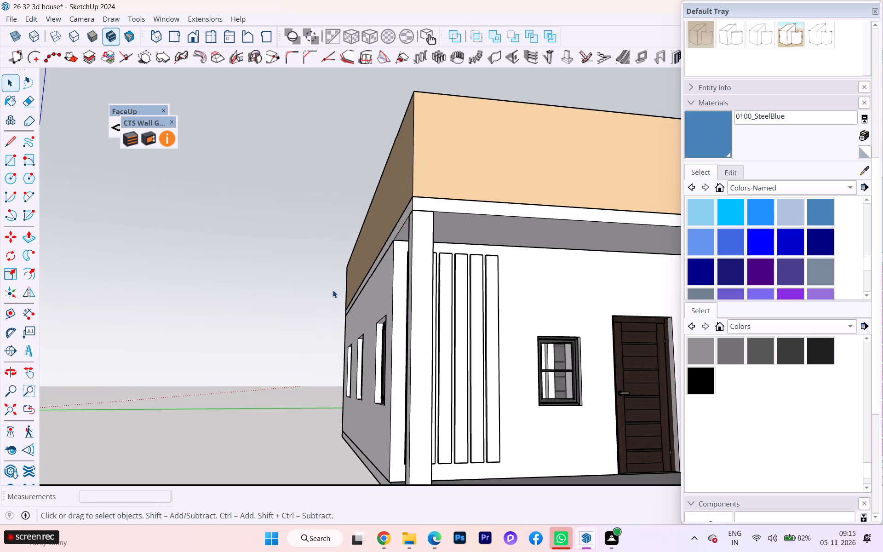
middle_drag(431, 322, 263, 342)
scroll(374, 410, up, 3)
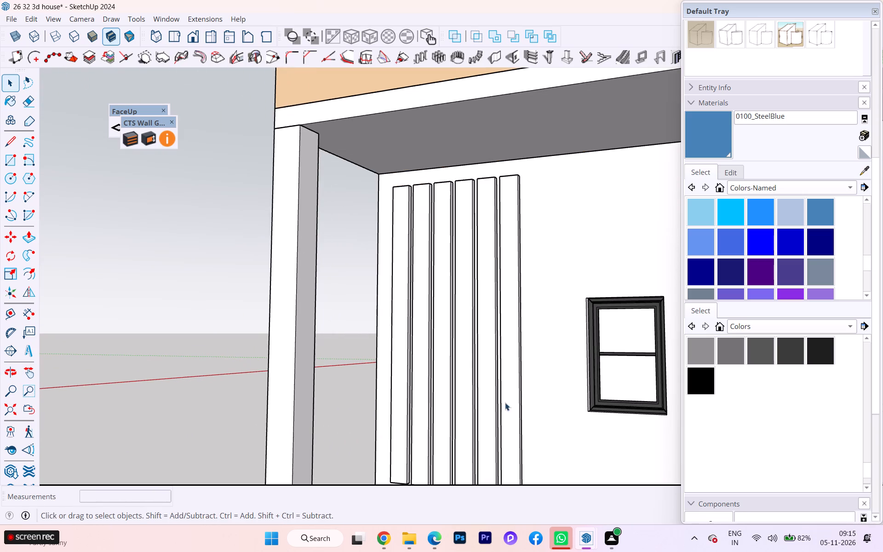
middle_drag(527, 364, 372, 383)
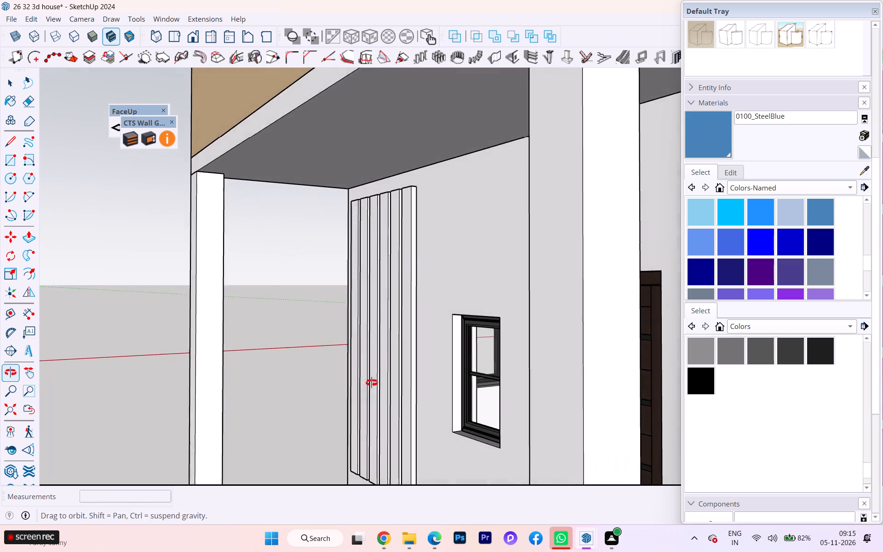
middle_drag(372, 383, 457, 385)
scroll(459, 383, down, 1)
scroll(459, 383, up, 1)
scroll(459, 383, down, 2)
click(470, 385)
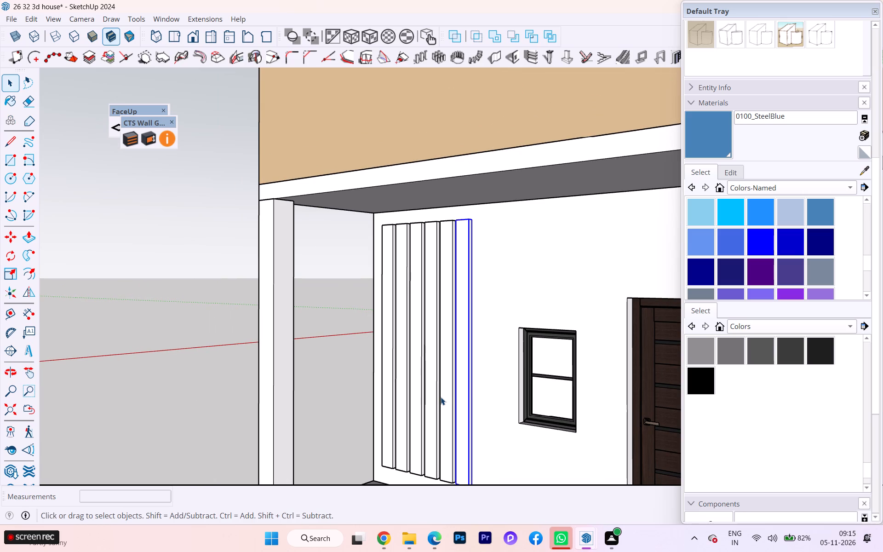
scroll(451, 429, down, 2)
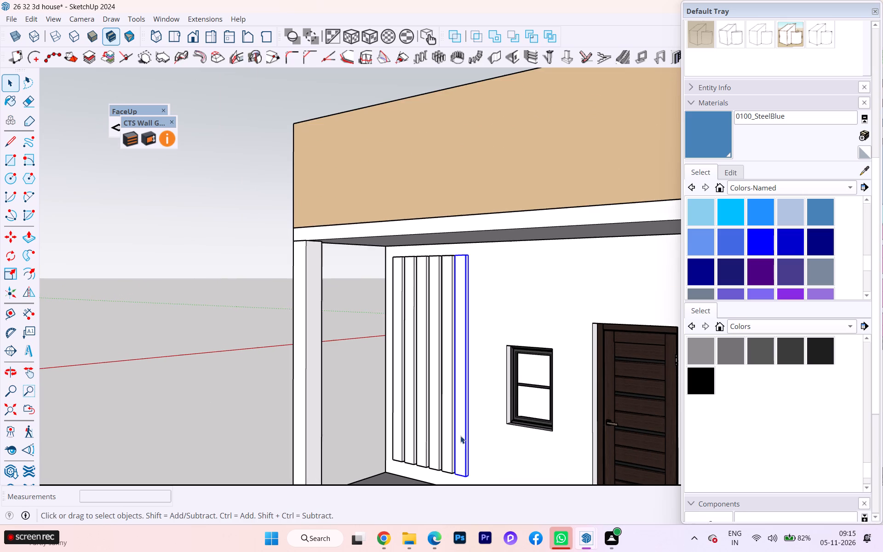
click(374, 425)
scroll(483, 434, up, 1)
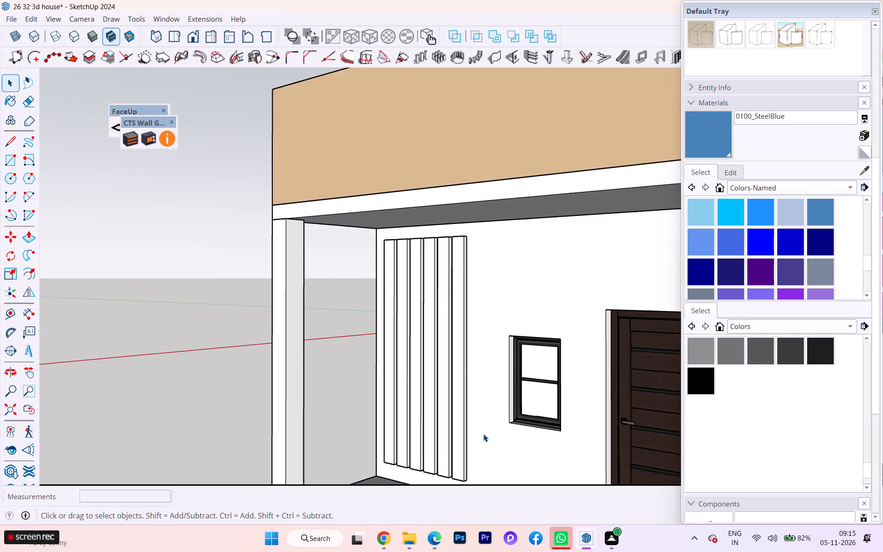
scroll(483, 434, up, 1)
Delete all six raised vertical strips from the porch wall, one after another, starting with the one nearest the window.
click(460, 438)
scroll(454, 451, up, 3)
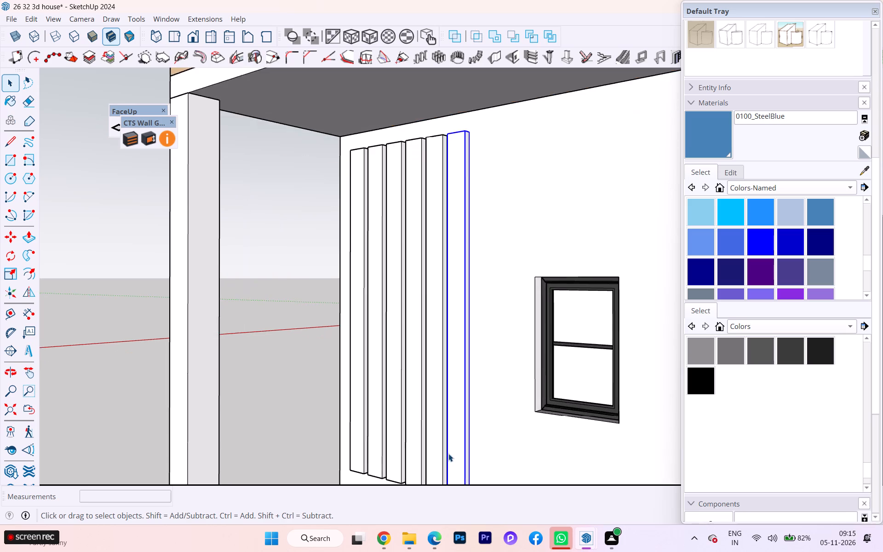
scroll(448, 454, up, 2)
scroll(442, 413, down, 2)
scroll(440, 407, up, 1)
scroll(439, 406, down, 1)
key(m)
scroll(431, 411, down, 5)
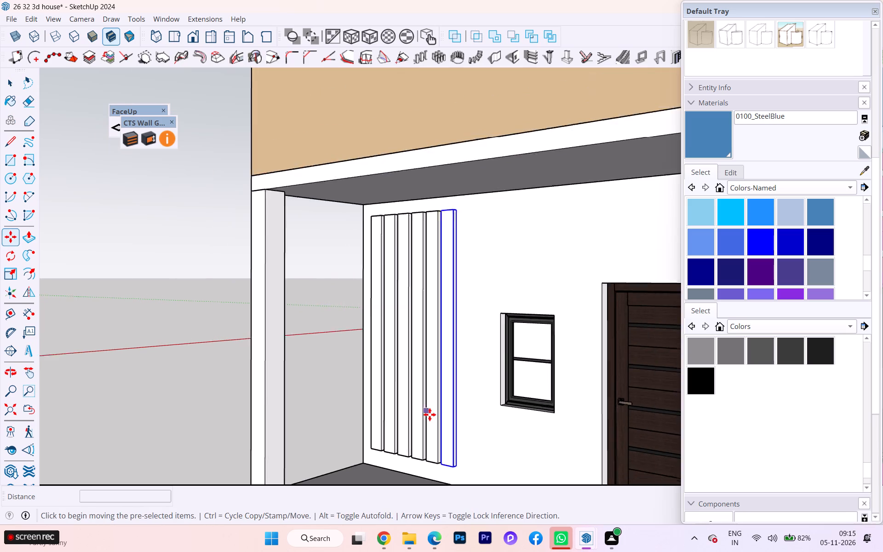
scroll(430, 414, down, 1)
scroll(430, 415, up, 1)
scroll(426, 424, down, 1)
middle_drag(426, 428, 463, 435)
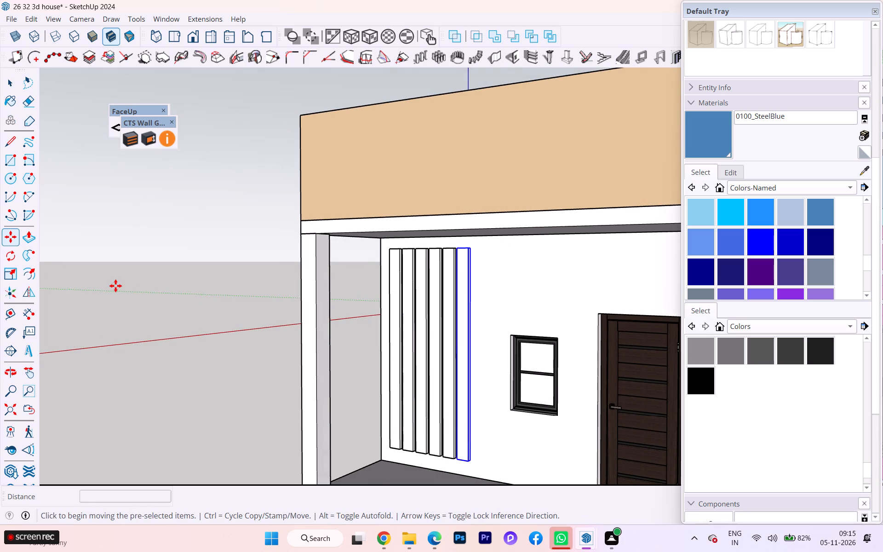
click(13, 89)
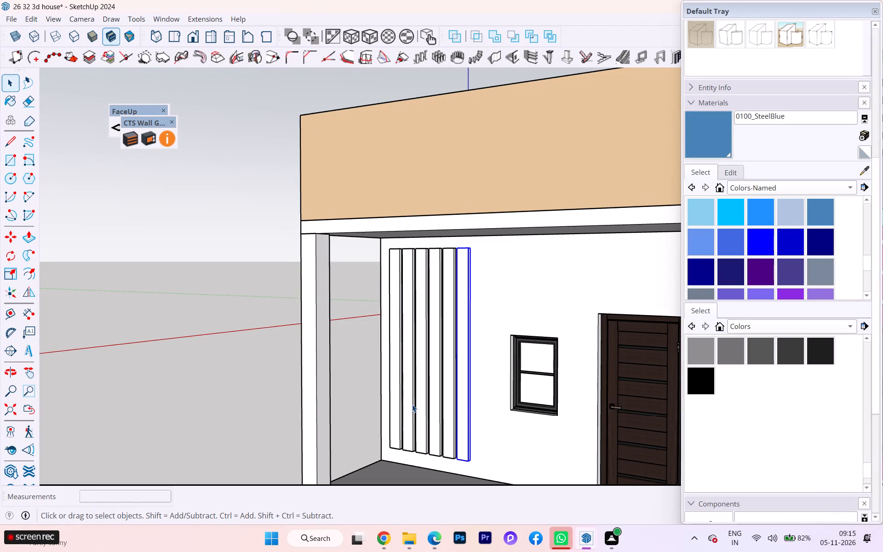
key(Delete)
click(449, 387)
key(Delete)
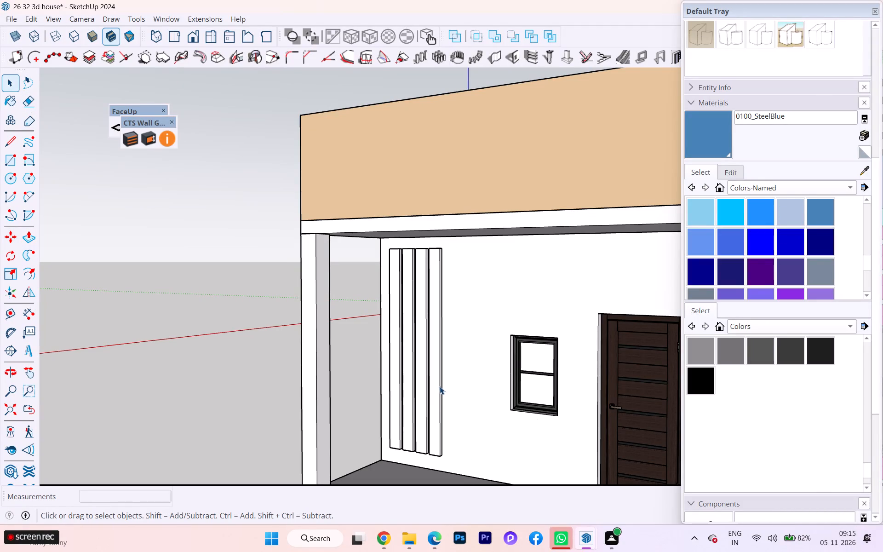
click(436, 382)
key(Delete)
click(422, 377)
key(Delete)
click(408, 376)
key(Delete)
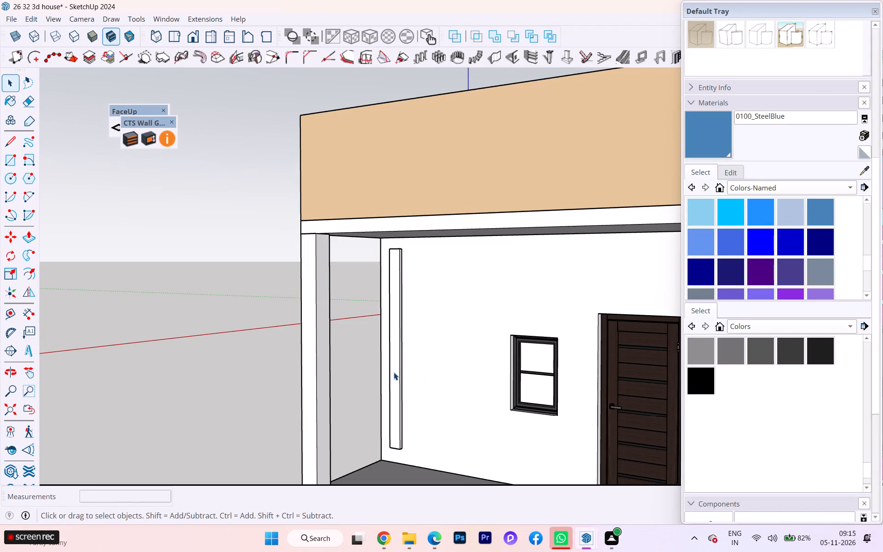
click(394, 372)
key(Delete)
Draw a rectangle about 4' 8 5/8" by 8' 4 5/16" on the porch wall between the corner column and the window.
middle_drag(424, 404, 515, 401)
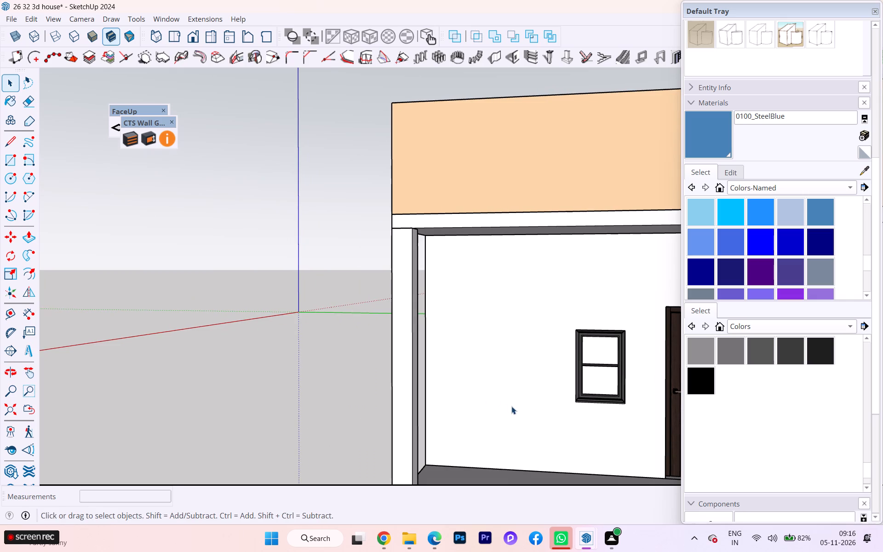
key(r)
click(453, 262)
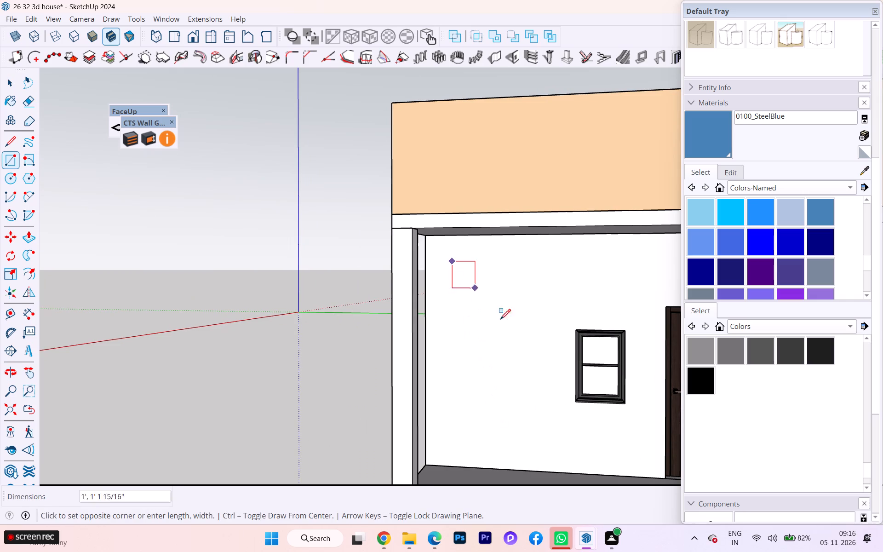
click(563, 462)
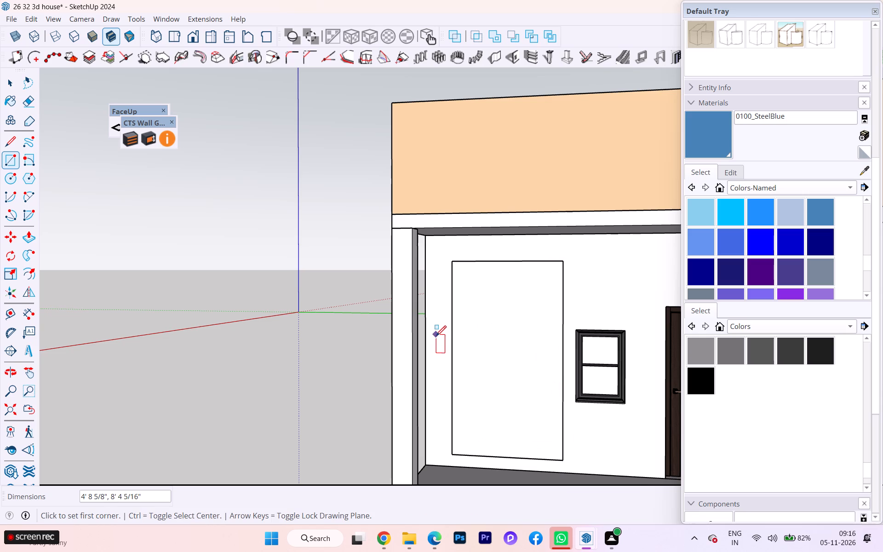
Offset the rectangle's outline 4" inward to form a frame border.
key(f)
click(459, 337)
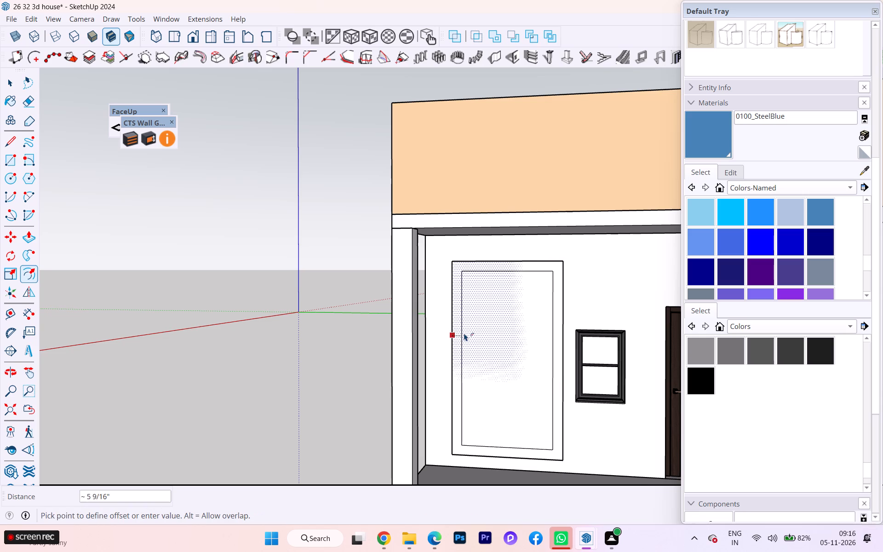
key(4)
key(Return)
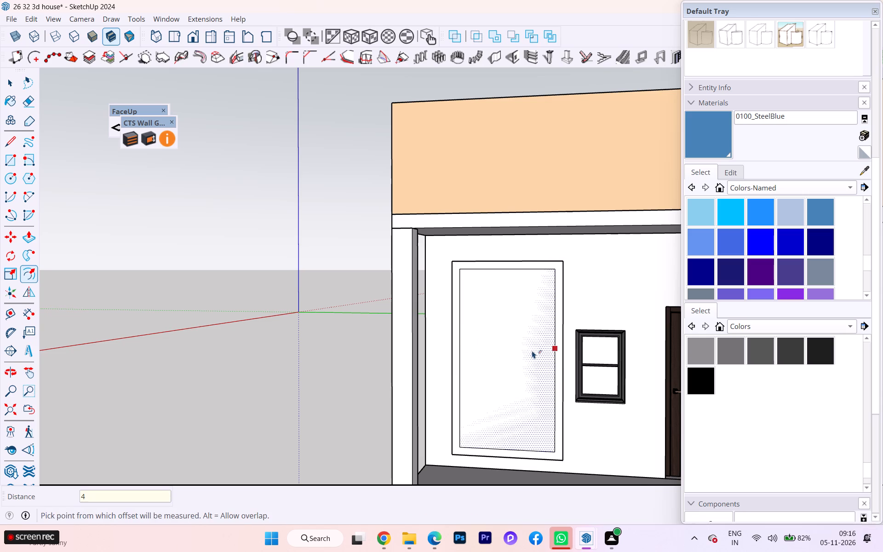
key(space)
Push/Pull the 4" frame border 3" out from the porch wall.
key(p)
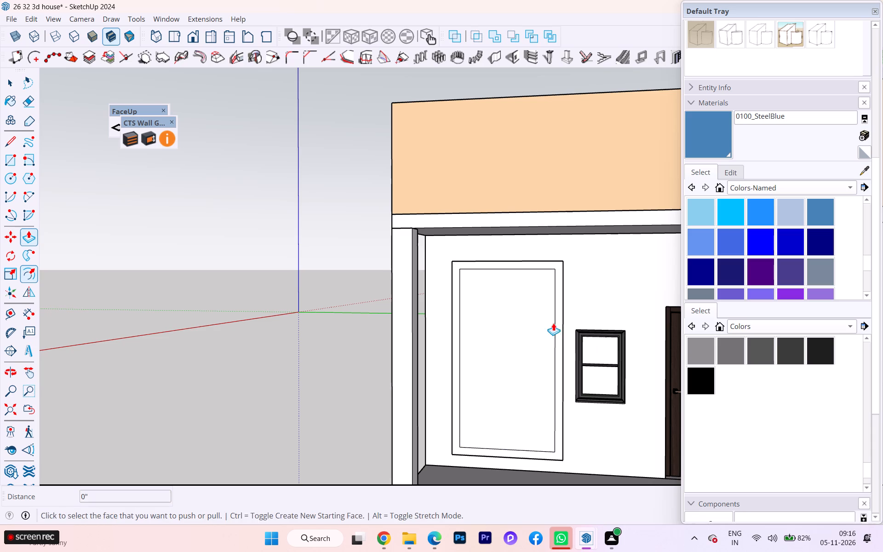
click(562, 311)
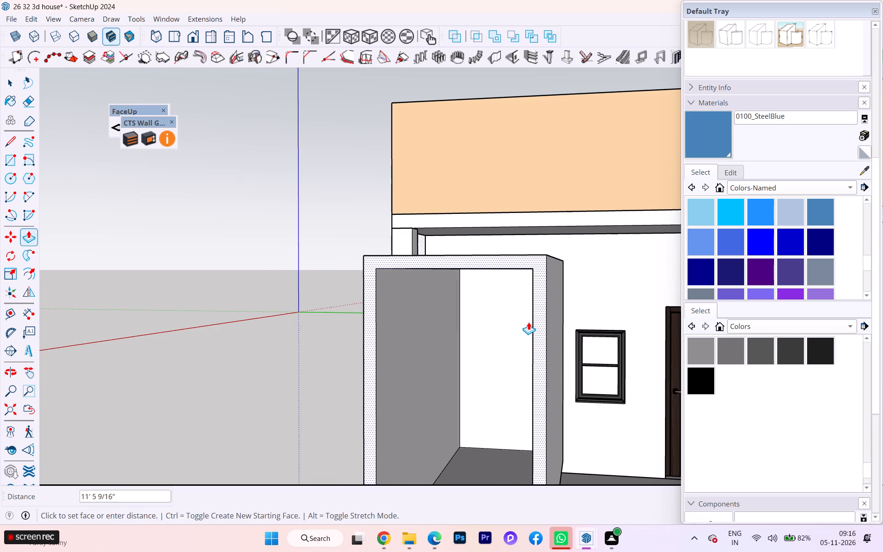
key(3)
key(Return)
Push/Pull the panel face inside the frame outward by 0.3".
scroll(545, 350, down, 1)
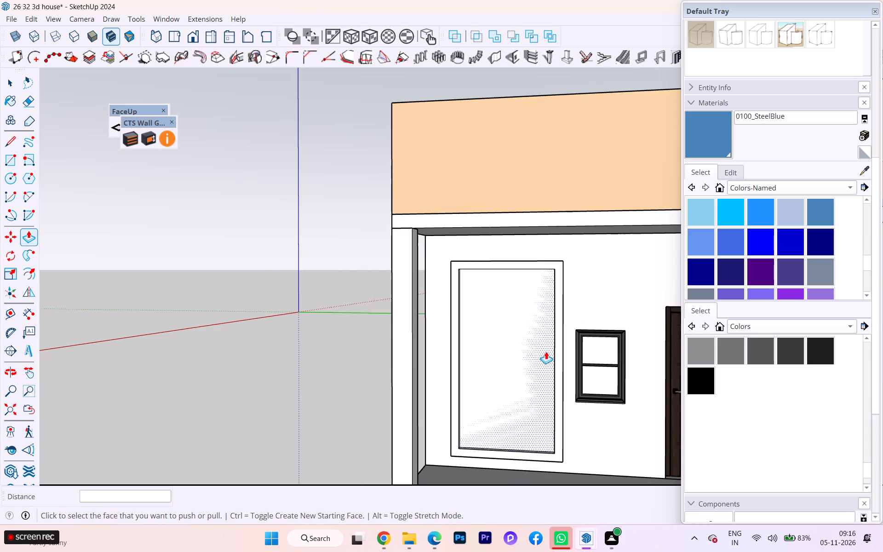
middle_drag(548, 358, 579, 350)
scroll(551, 318, up, 7)
scroll(457, 359, down, 1)
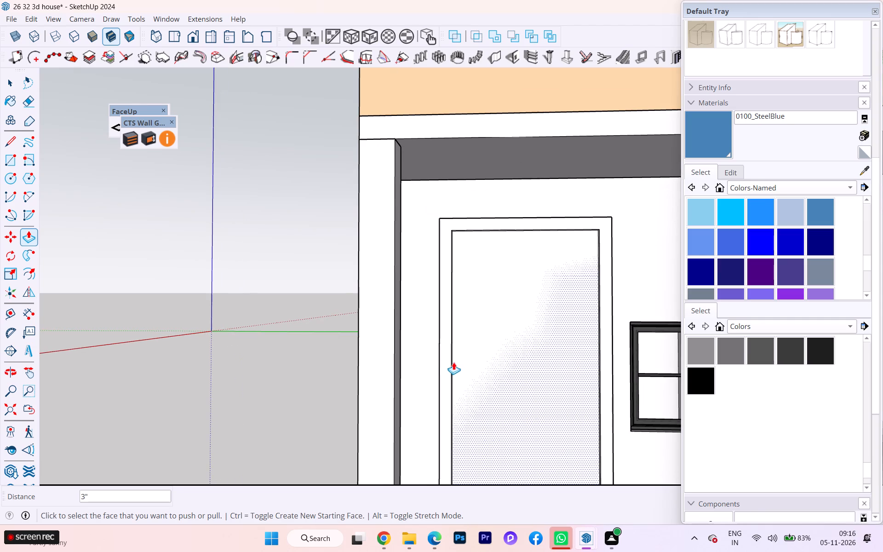
scroll(553, 381, down, 2)
scroll(549, 379, up, 2)
scroll(548, 379, down, 2)
middle_click(535, 385)
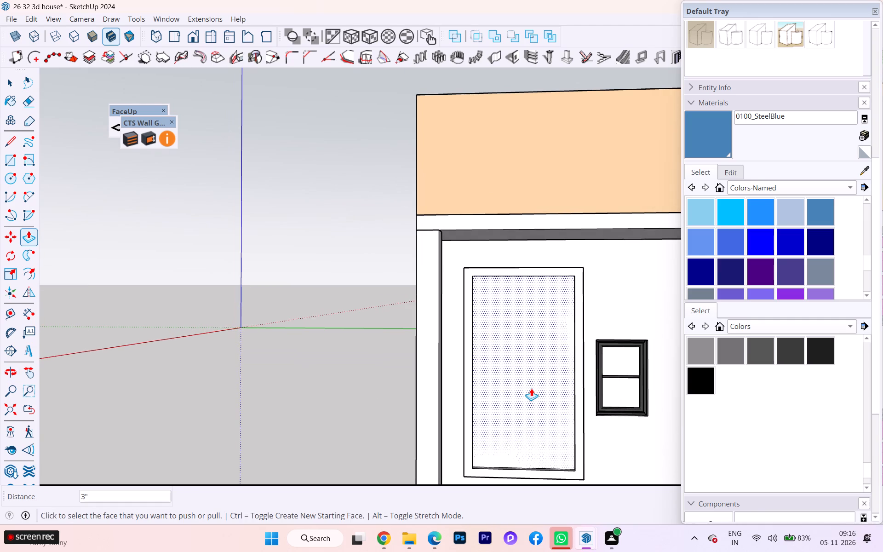
scroll(531, 374, up, 2)
scroll(531, 374, down, 1)
scroll(531, 374, up, 1)
click(531, 374)
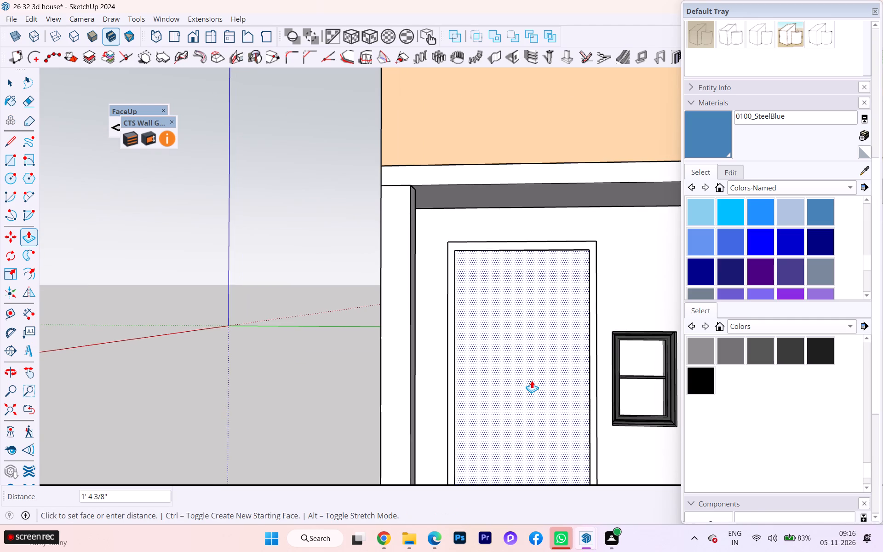
key(period)
key(3)
key(Return)
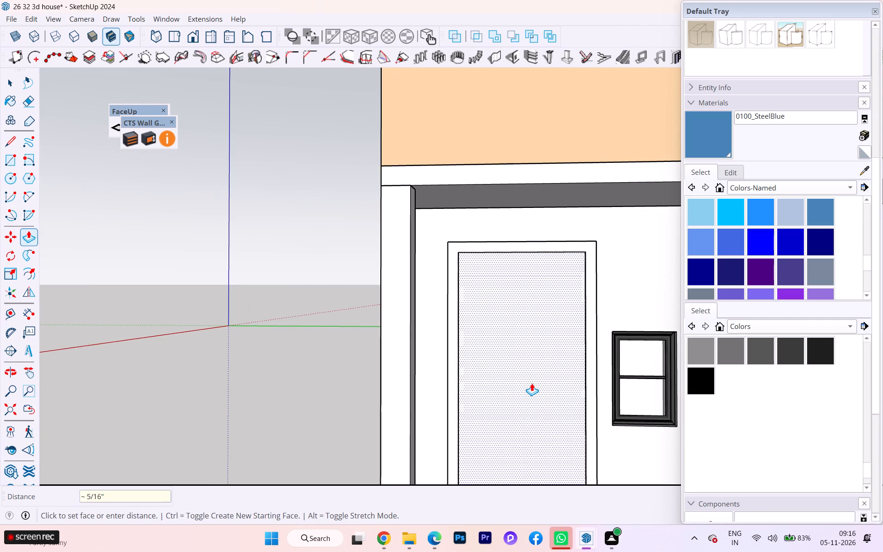
Push/Pull the frame border's front face a further 1" outward.
middle_drag(533, 383, 595, 415)
scroll(604, 314, up, 2)
scroll(645, 325, up, 1)
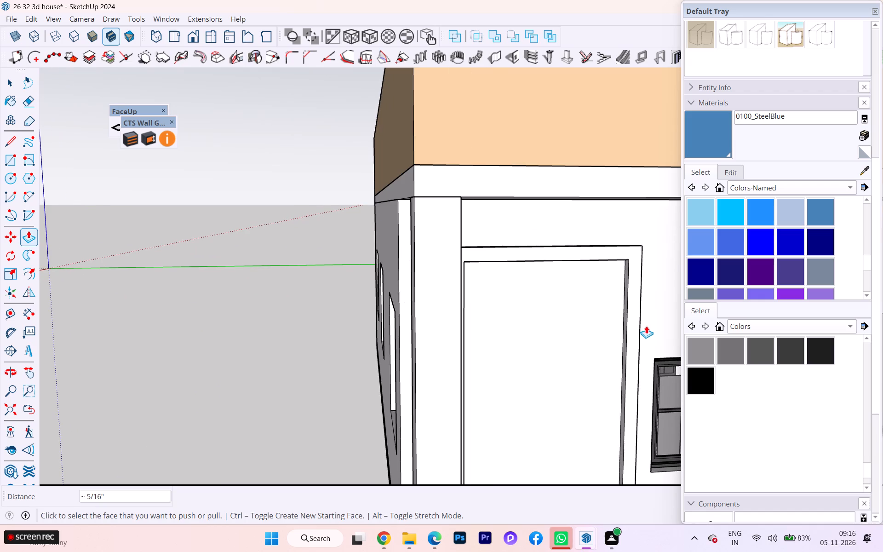
click(634, 334)
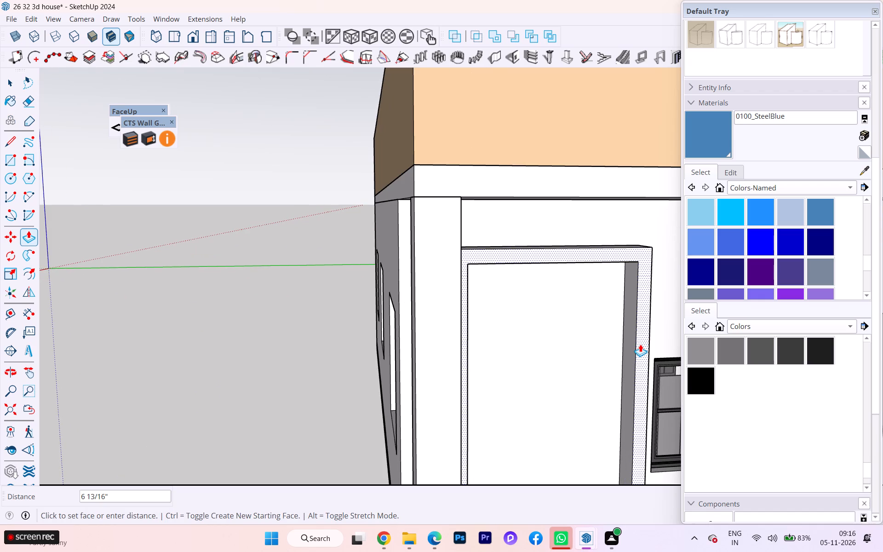
key(1)
key(Return)
scroll(640, 344, down, 1)
middle_drag(637, 343, 563, 348)
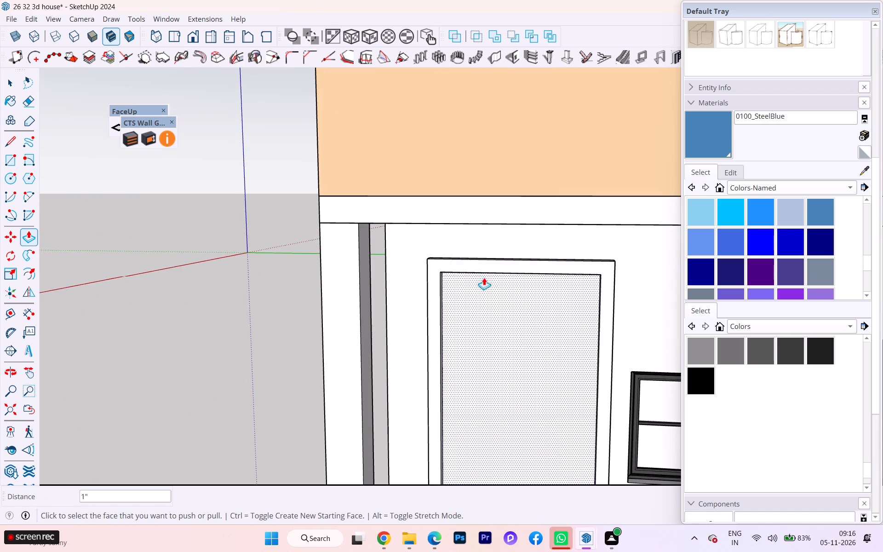
scroll(478, 276, down, 7)
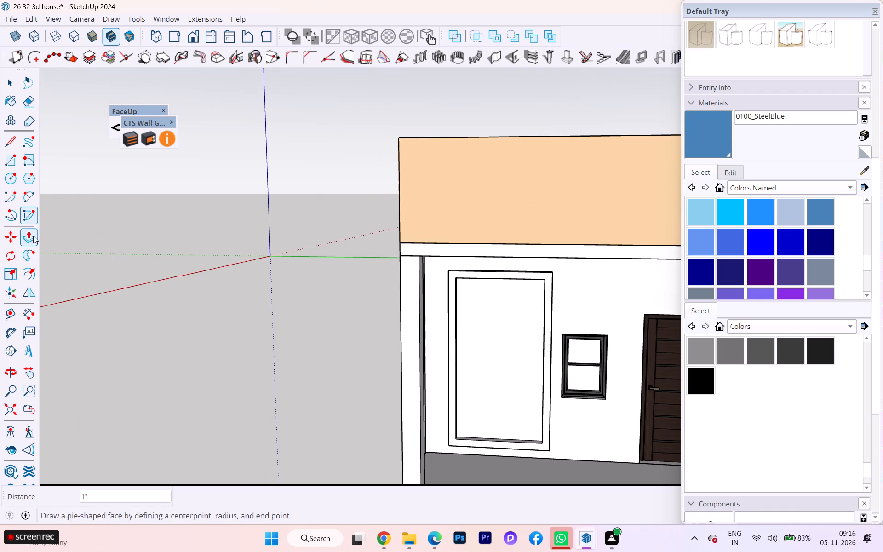
click(13, 84)
click(223, 320)
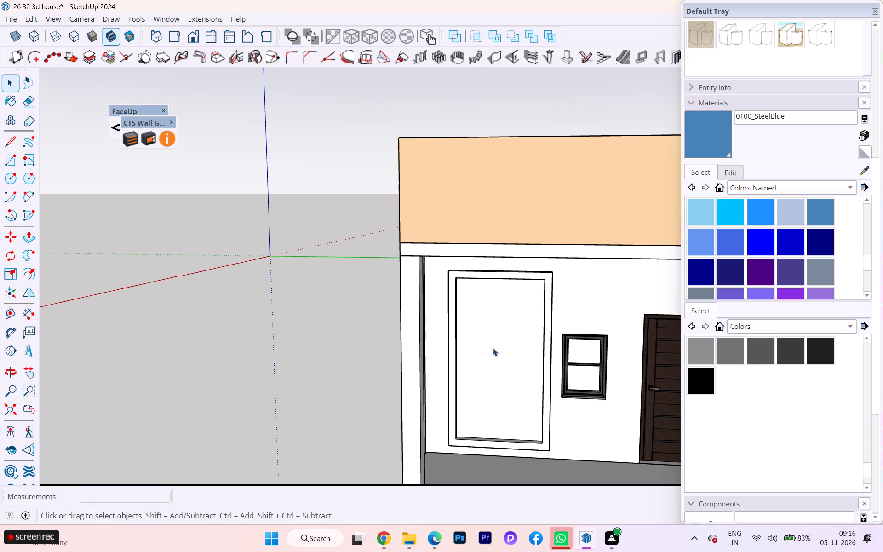
Draw a narrow vertical rectangle about 3 9/16" by 6' 9 9/16" on the framed panel, near the edge beside the corner column.
key(r)
scroll(484, 331, up, 1)
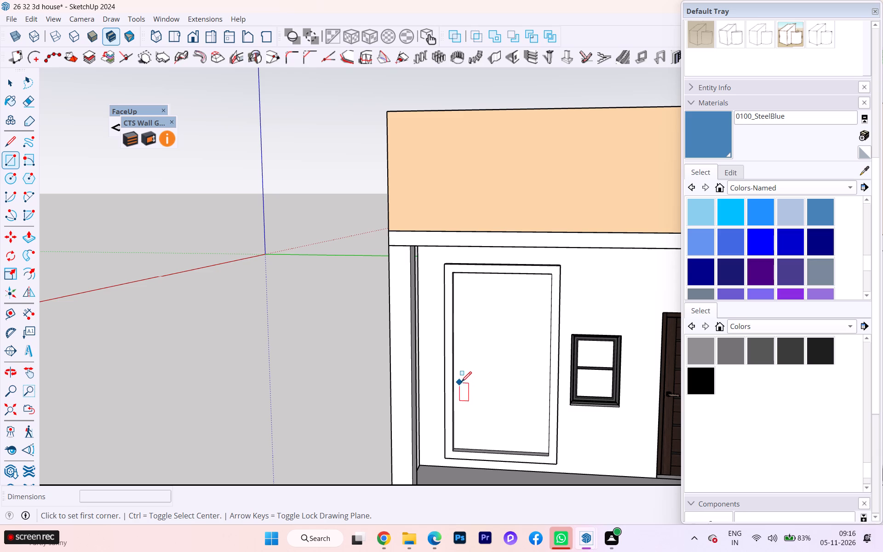
scroll(469, 380, up, 2)
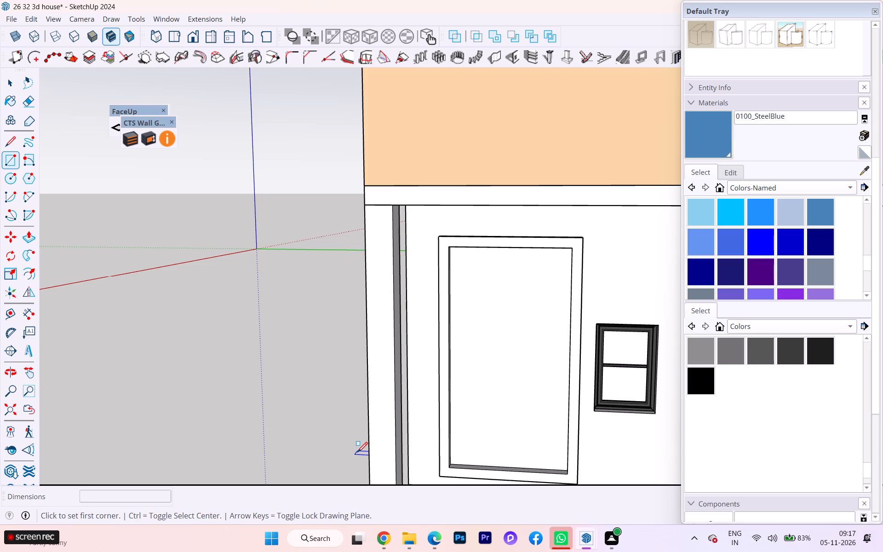
scroll(517, 345, up, 1)
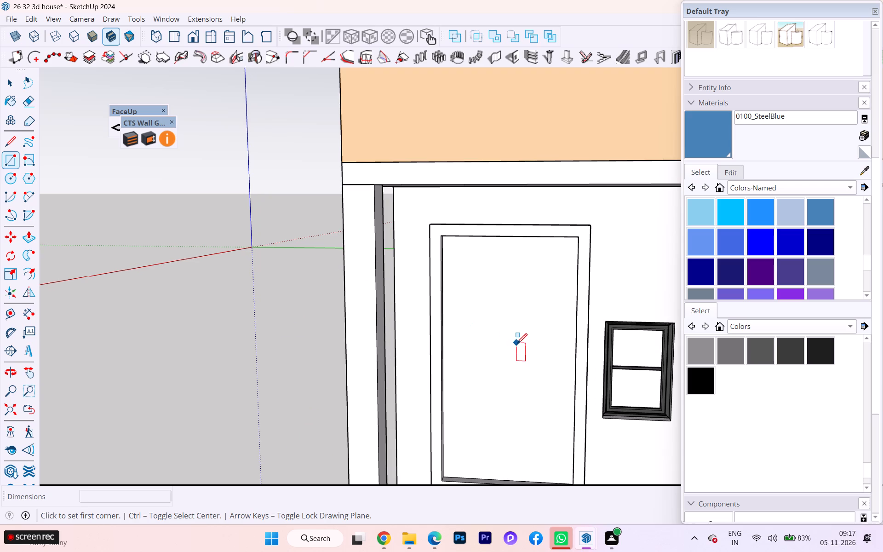
click(453, 249)
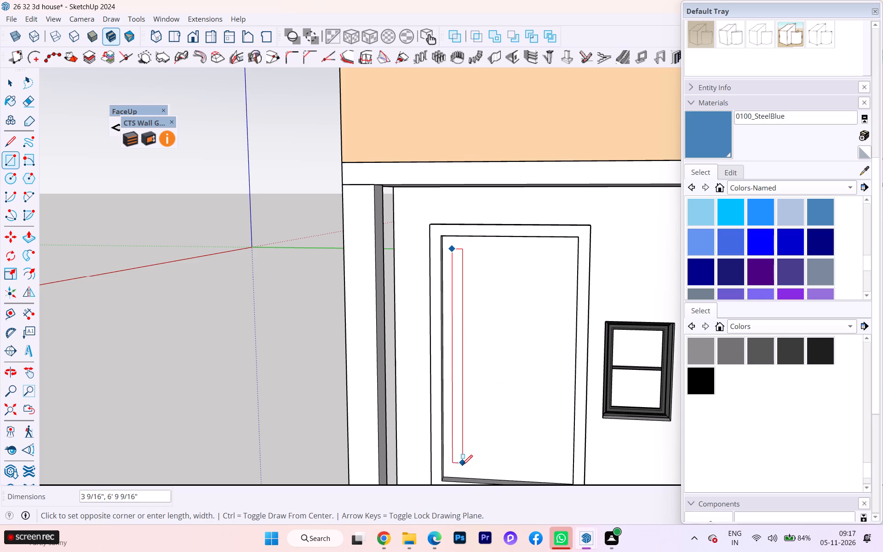
click(462, 465)
key(space)
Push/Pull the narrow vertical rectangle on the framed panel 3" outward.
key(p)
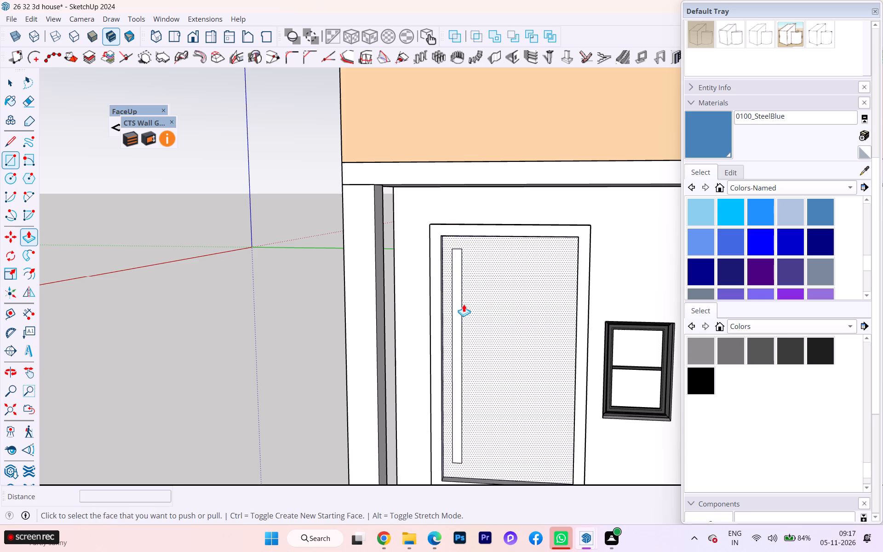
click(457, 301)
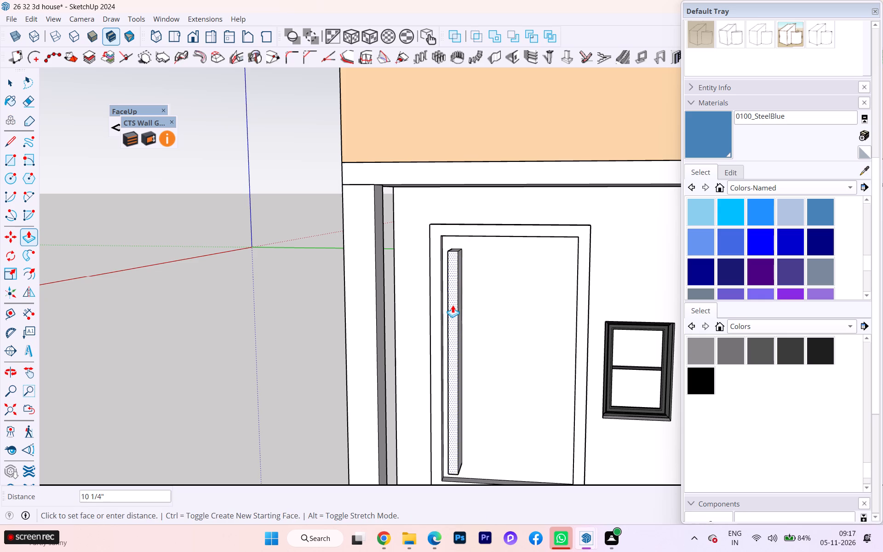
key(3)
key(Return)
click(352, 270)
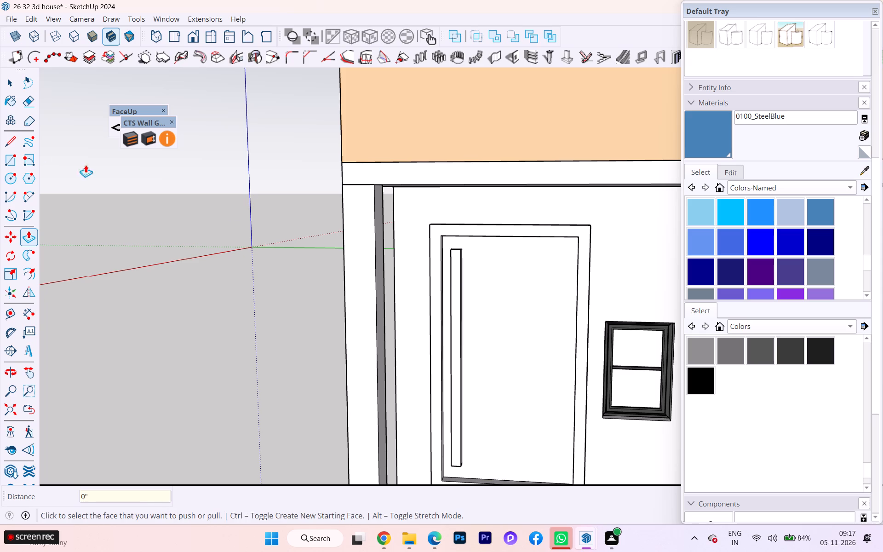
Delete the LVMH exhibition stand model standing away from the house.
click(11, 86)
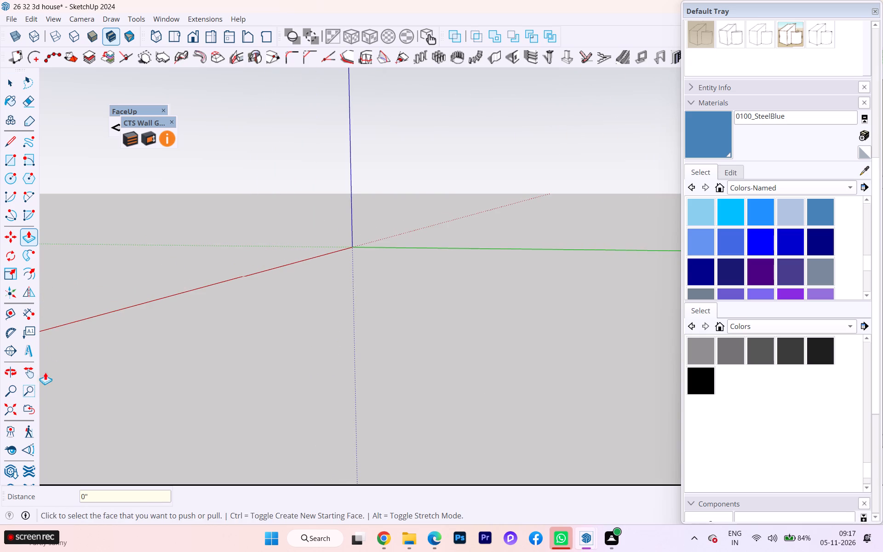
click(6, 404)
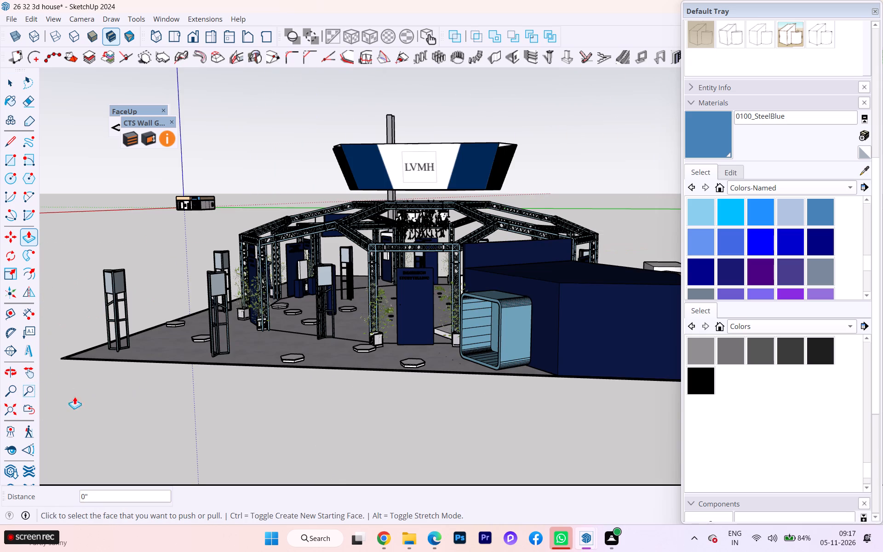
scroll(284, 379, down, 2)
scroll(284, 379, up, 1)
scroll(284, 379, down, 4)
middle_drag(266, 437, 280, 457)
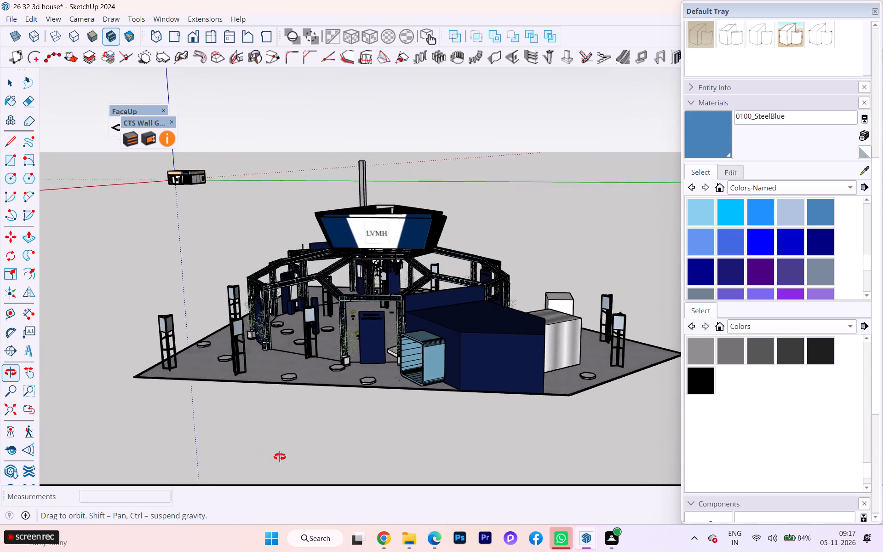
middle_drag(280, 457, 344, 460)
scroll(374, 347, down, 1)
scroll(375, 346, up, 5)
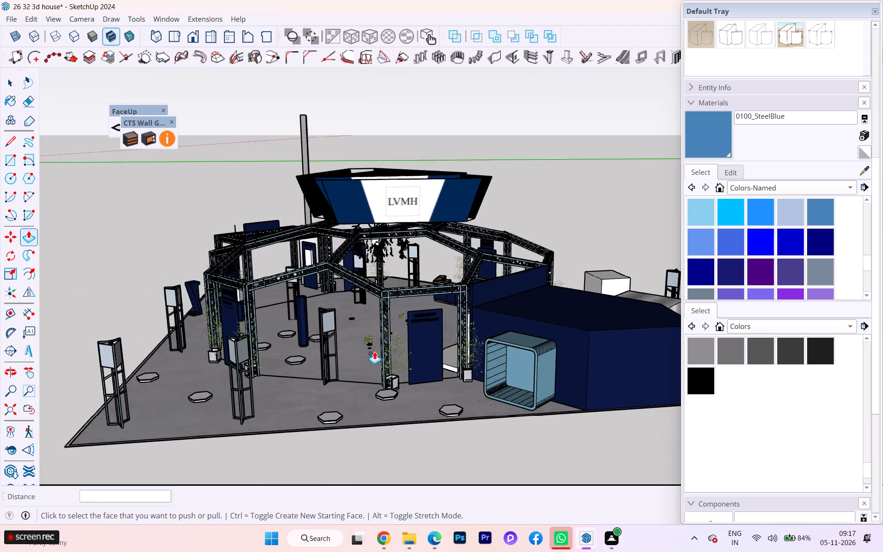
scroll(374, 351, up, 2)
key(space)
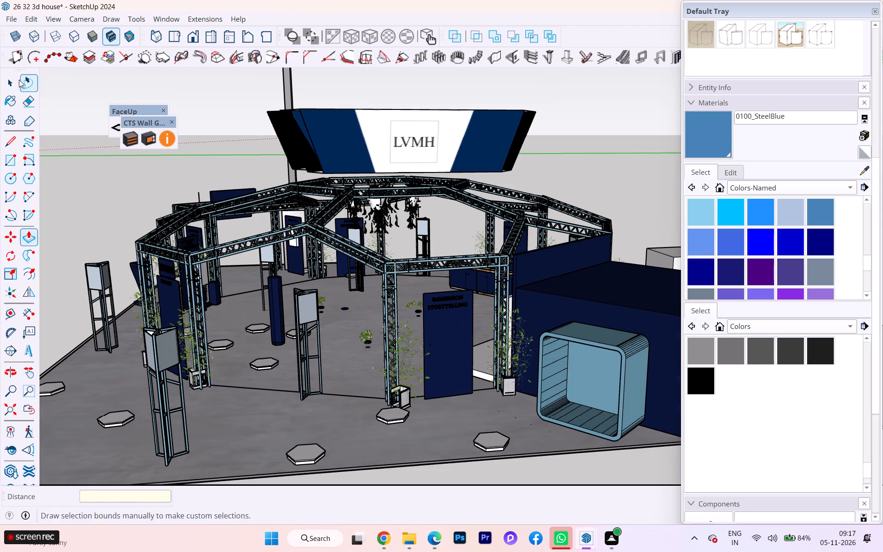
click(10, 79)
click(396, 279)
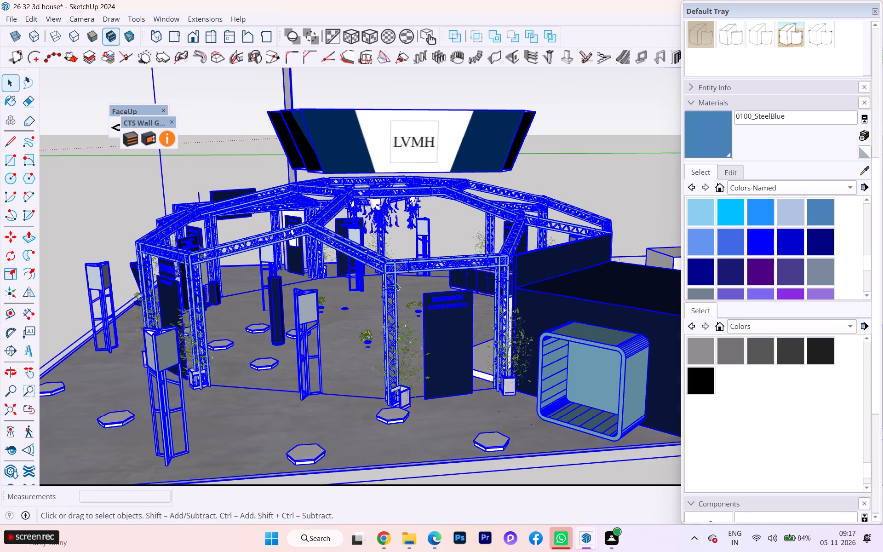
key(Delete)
Return to the porch-wall panel and close the floating CTS Wall toolbar.
scroll(568, 290, down, 5)
click(13, 412)
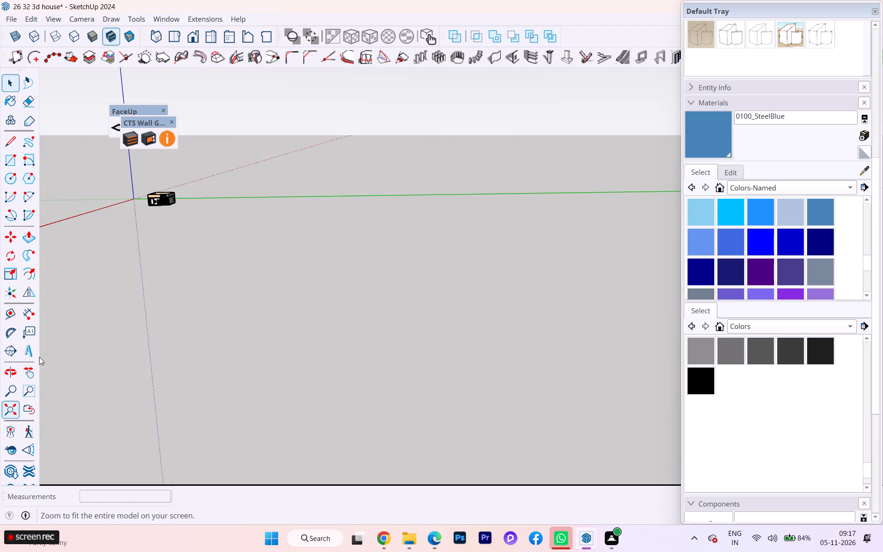
scroll(373, 178, up, 1)
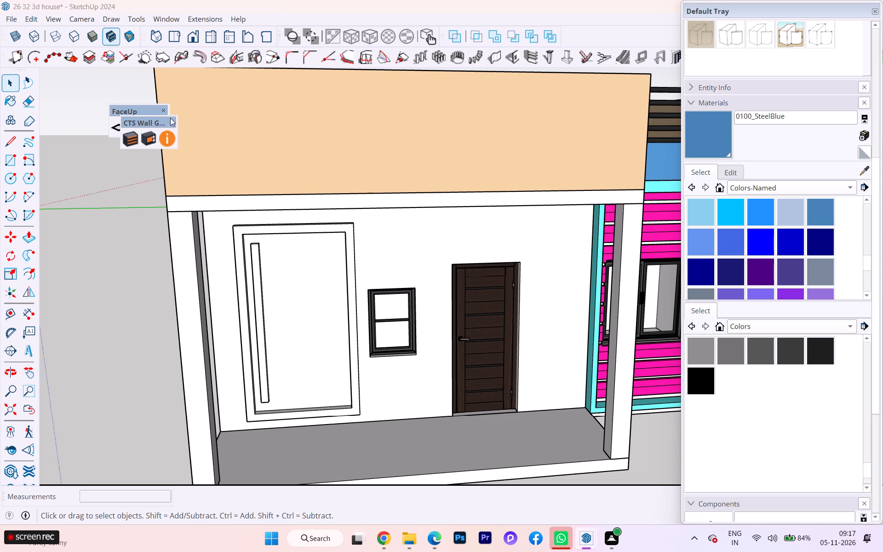
click(170, 118)
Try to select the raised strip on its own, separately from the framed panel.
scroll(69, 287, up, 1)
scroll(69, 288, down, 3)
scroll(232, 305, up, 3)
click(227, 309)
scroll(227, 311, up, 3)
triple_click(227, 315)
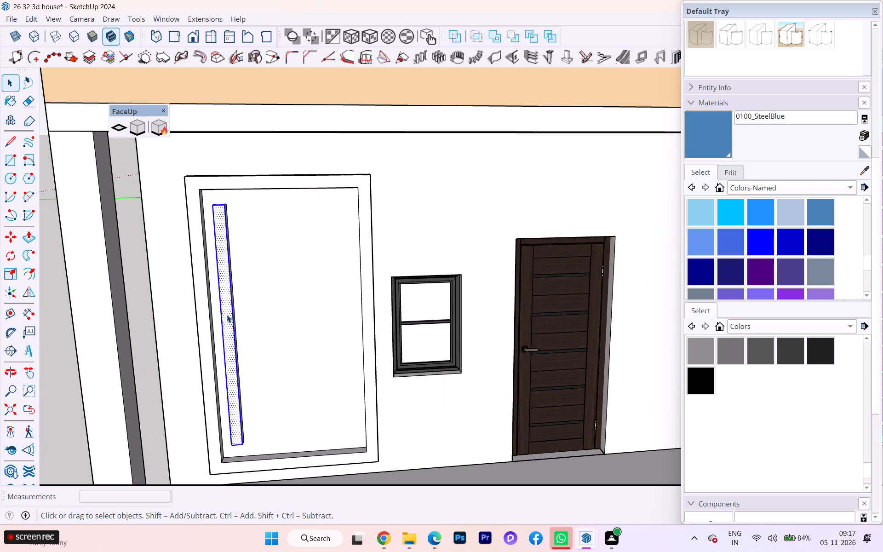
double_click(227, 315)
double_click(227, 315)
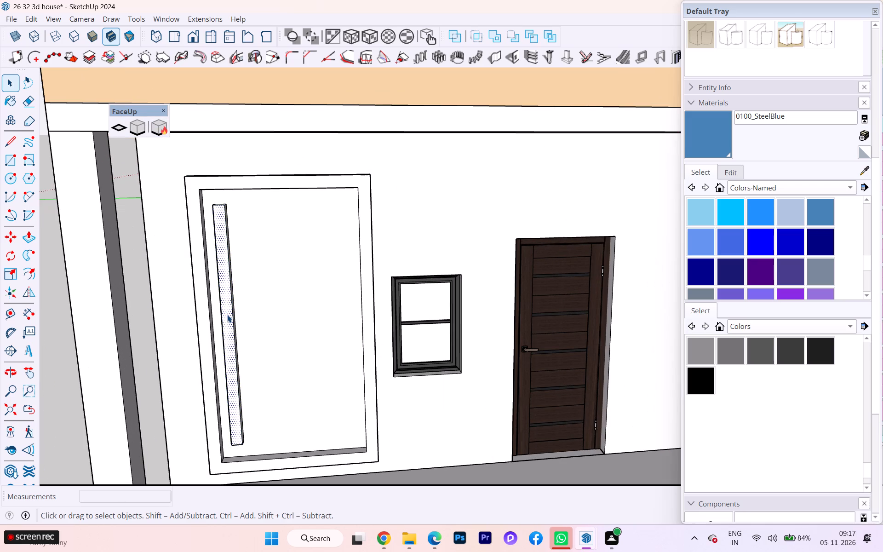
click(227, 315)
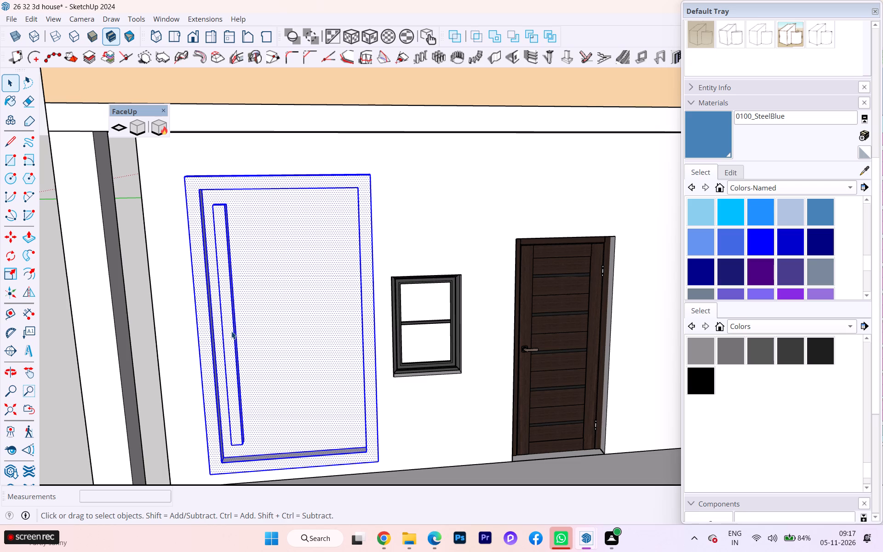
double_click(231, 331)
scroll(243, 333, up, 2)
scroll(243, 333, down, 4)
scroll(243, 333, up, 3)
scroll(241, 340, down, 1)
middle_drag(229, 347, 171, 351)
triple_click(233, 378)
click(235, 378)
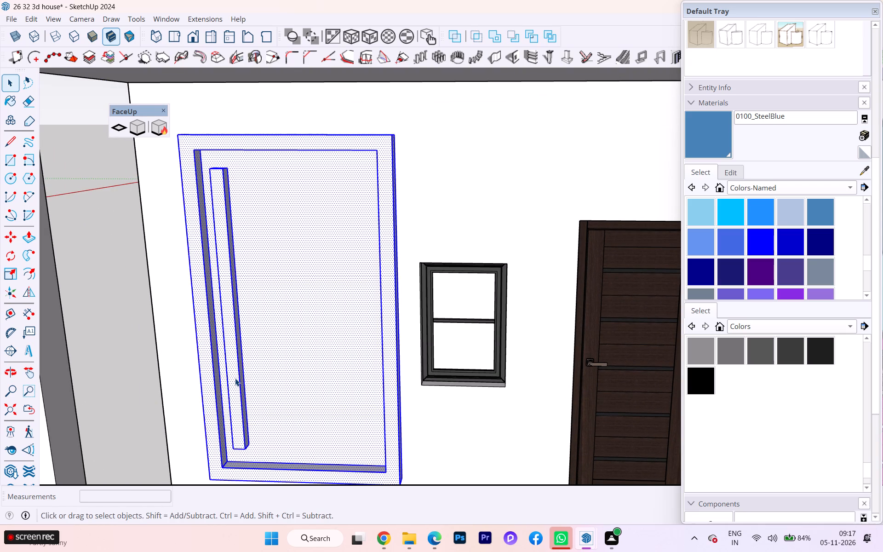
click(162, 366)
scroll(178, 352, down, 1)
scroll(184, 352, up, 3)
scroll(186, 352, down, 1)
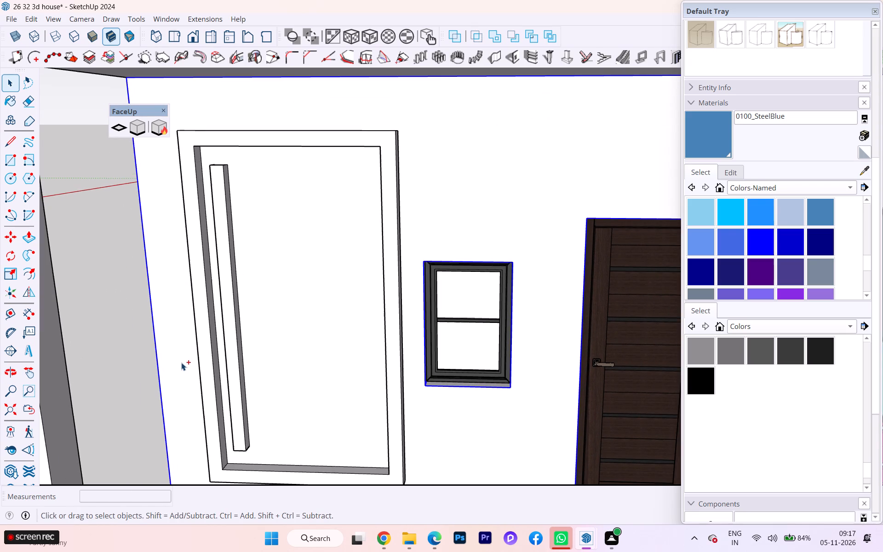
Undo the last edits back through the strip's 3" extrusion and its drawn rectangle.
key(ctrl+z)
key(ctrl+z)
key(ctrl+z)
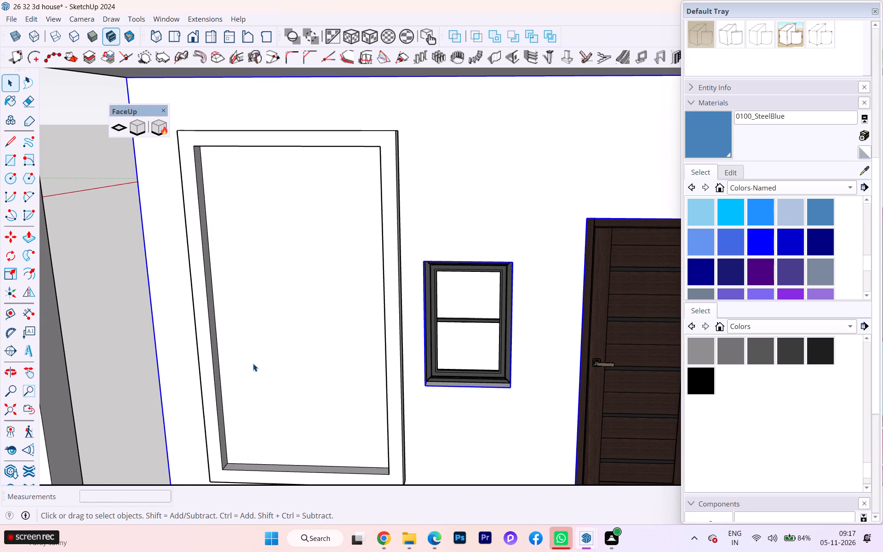
Draw a narrow vertical rectangle about 3 3/16" by 6' 10 5/8" on the framed panel, near the edge beside the corner column.
scroll(253, 363, down, 1)
key(r)
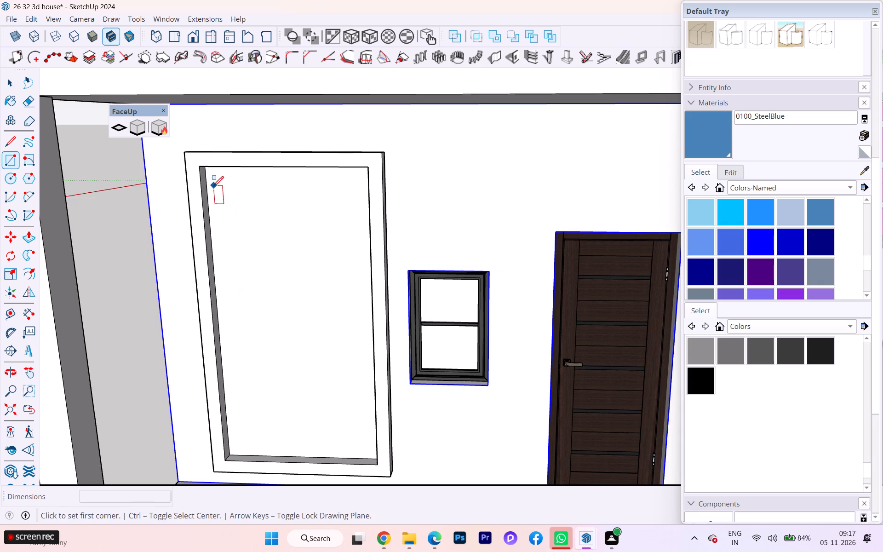
click(213, 186)
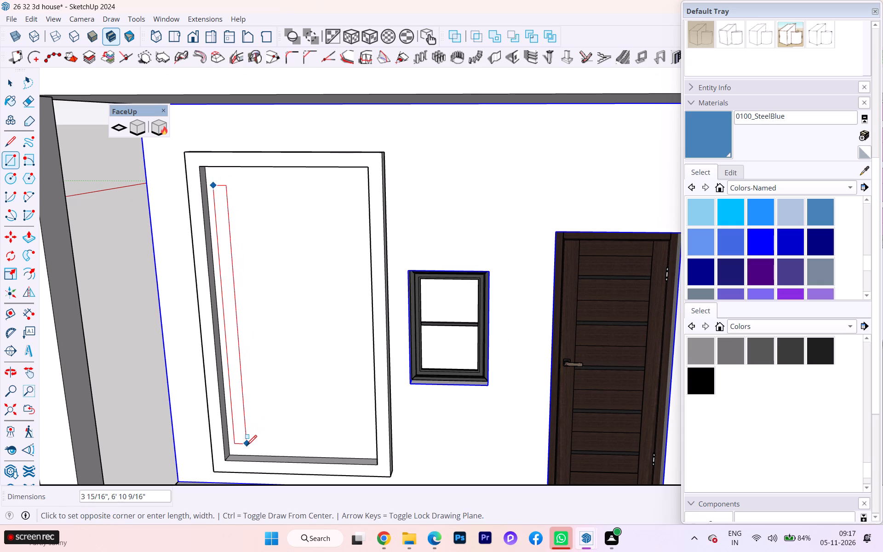
click(244, 445)
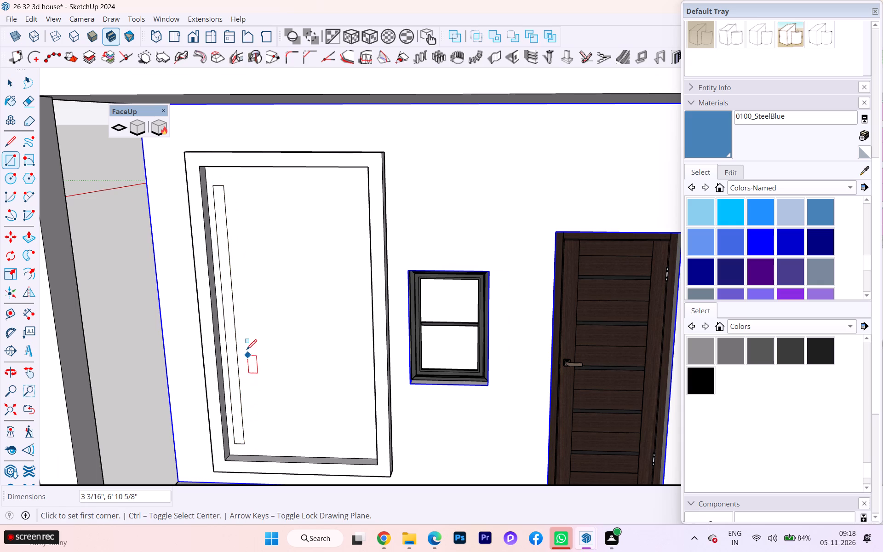
Make the strip rectangle's face and edges into a component.
key(space)
click(17, 80)
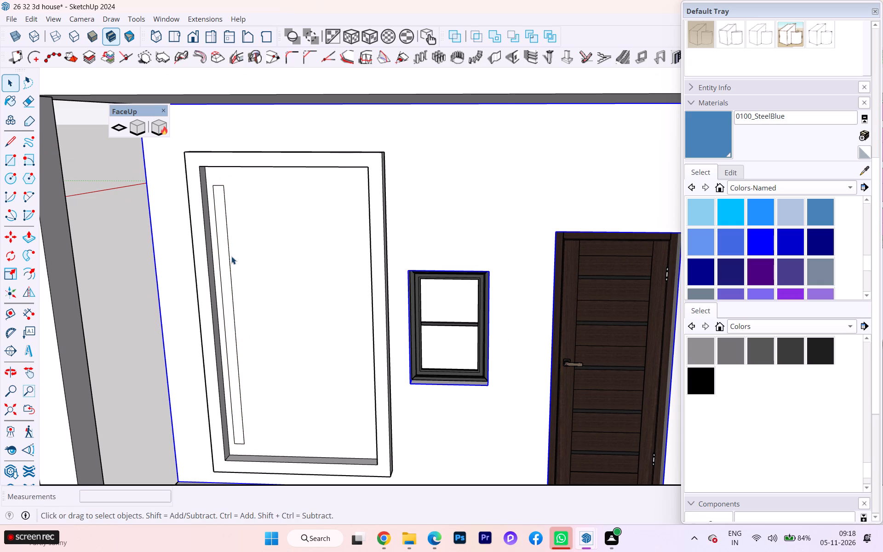
double_click(224, 262)
right_click(224, 262)
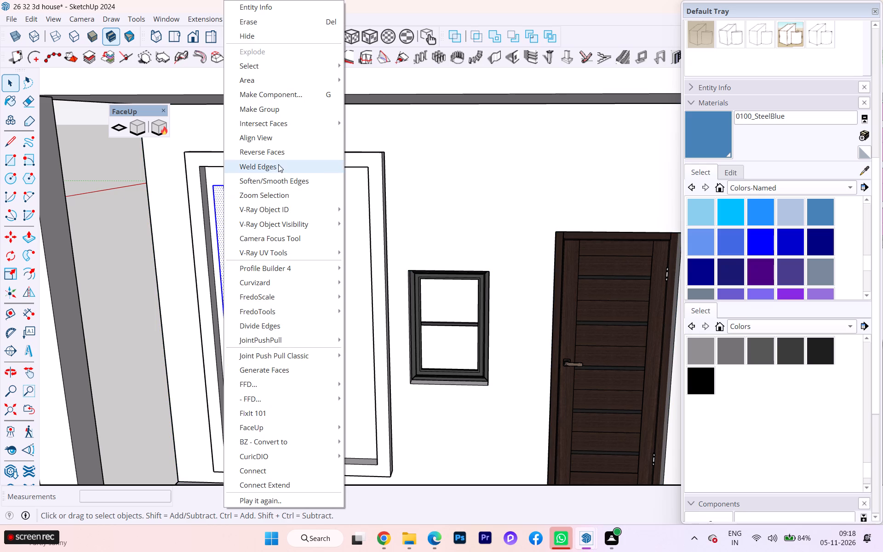
click(291, 94)
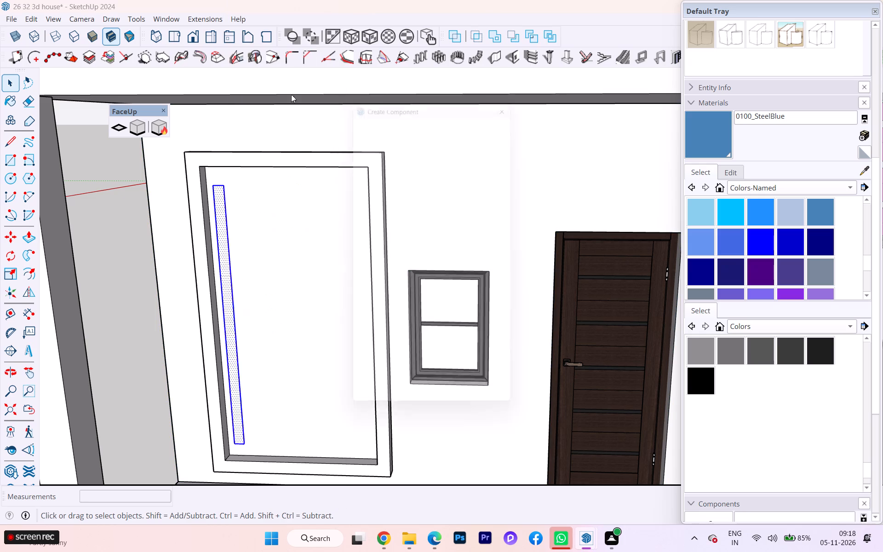
click(441, 404)
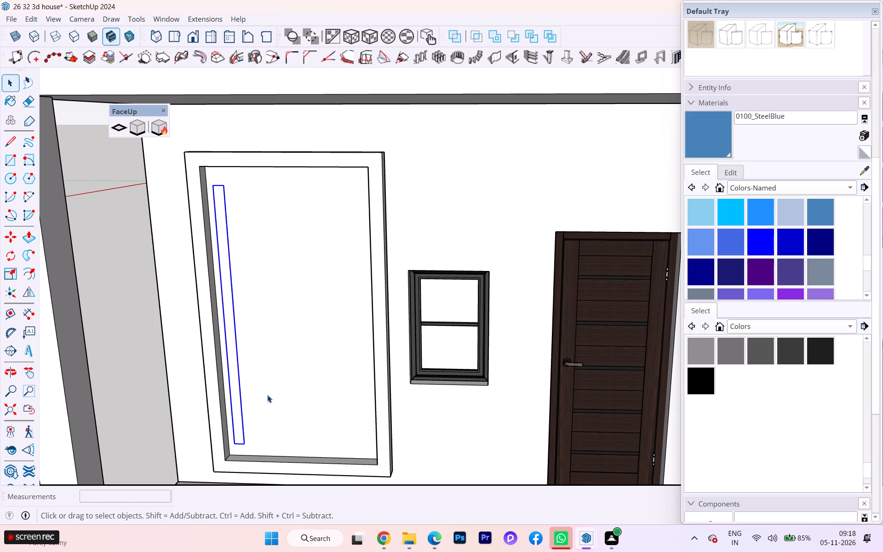
Push/Pull the strip's face 3" outward inside its component and leave component editing.
key(o)
key(p)
click(234, 336)
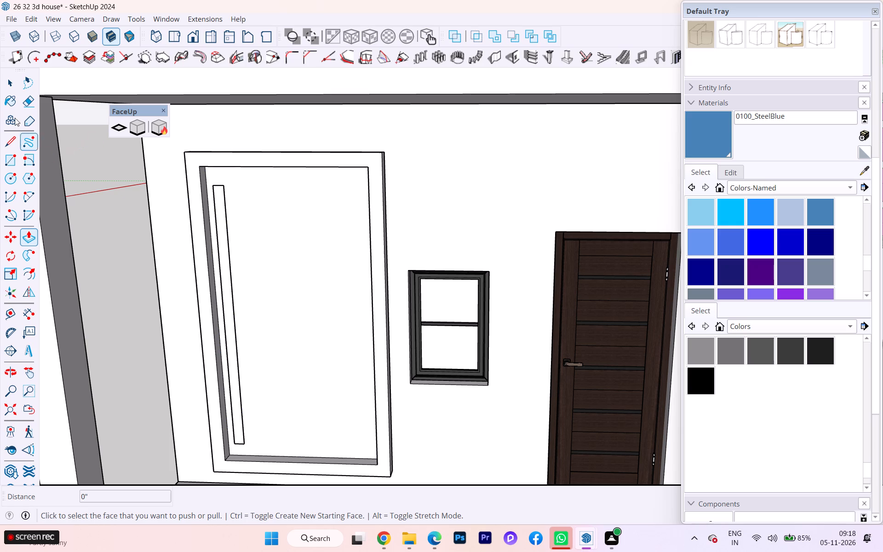
click(15, 83)
double_click(229, 264)
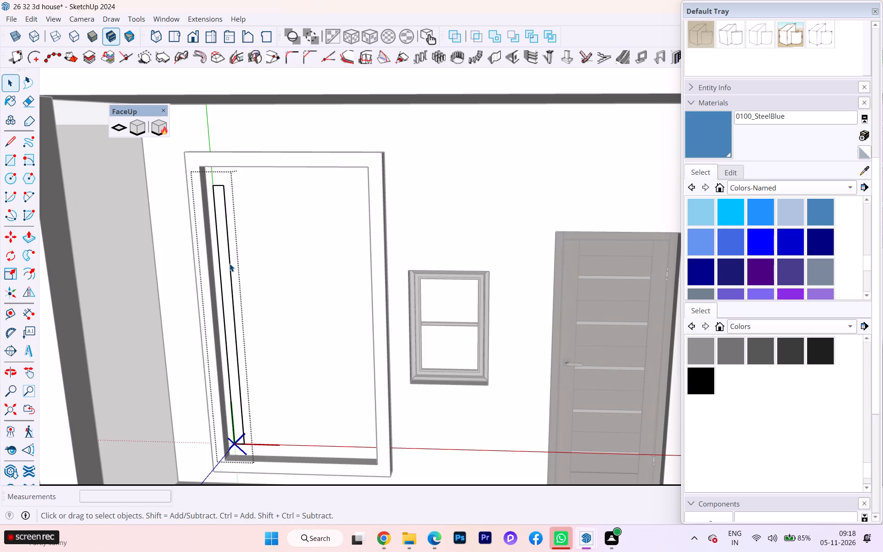
key(p)
click(224, 264)
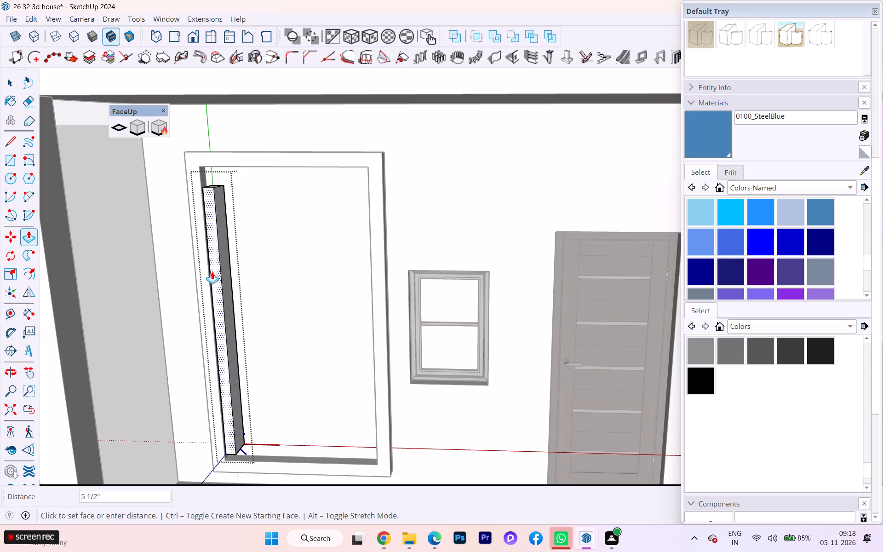
key(3)
key(Return)
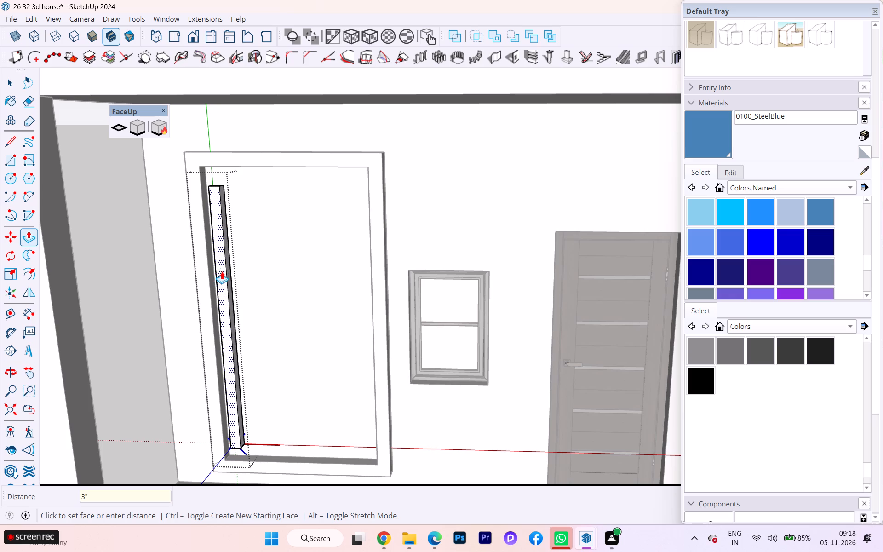
click(12, 82)
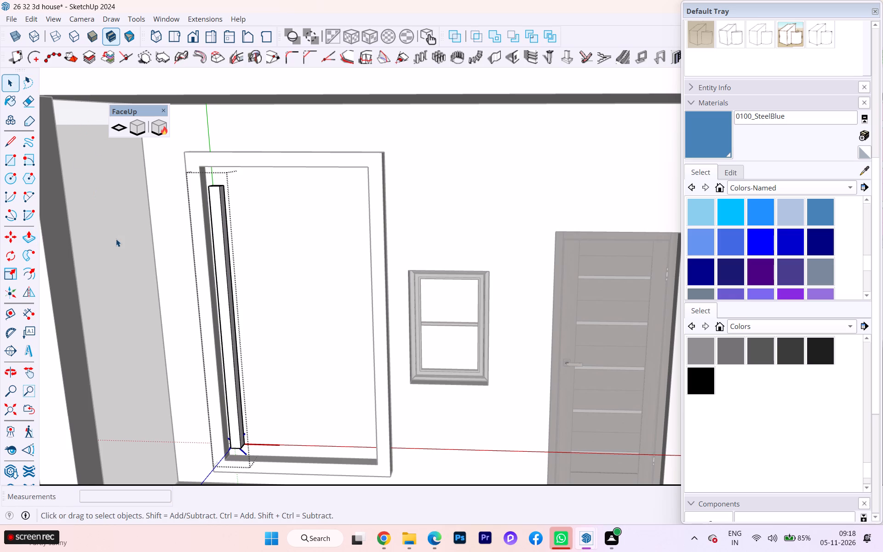
click(116, 239)
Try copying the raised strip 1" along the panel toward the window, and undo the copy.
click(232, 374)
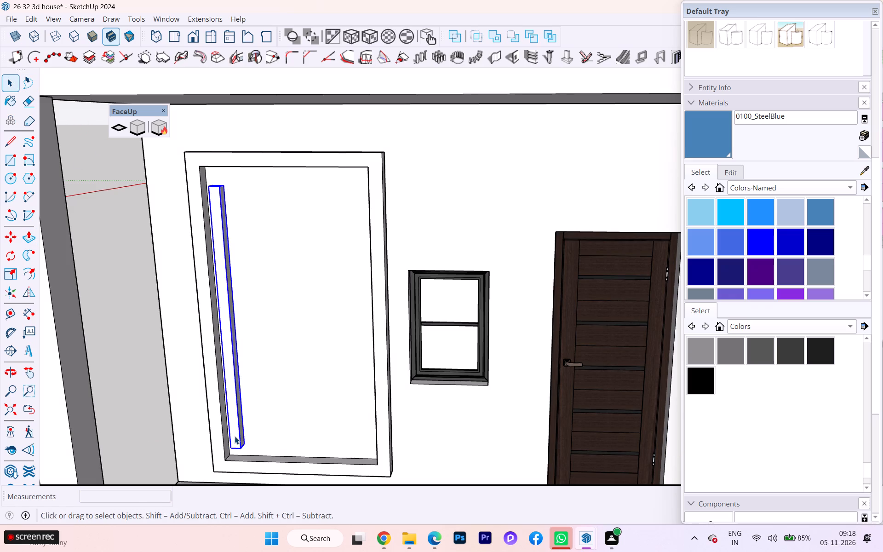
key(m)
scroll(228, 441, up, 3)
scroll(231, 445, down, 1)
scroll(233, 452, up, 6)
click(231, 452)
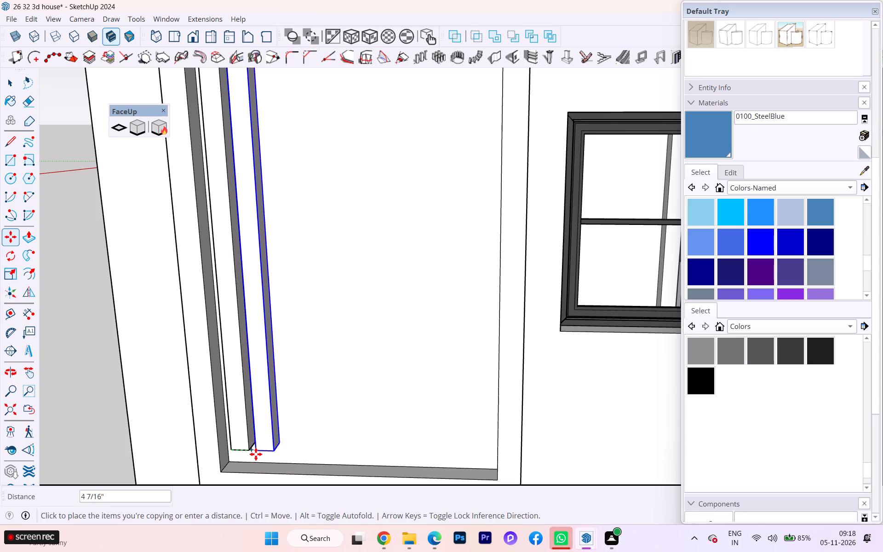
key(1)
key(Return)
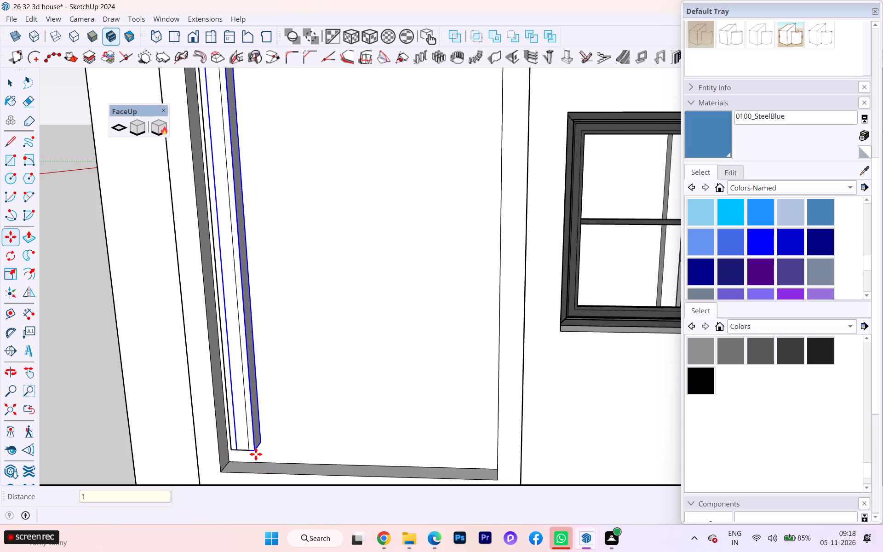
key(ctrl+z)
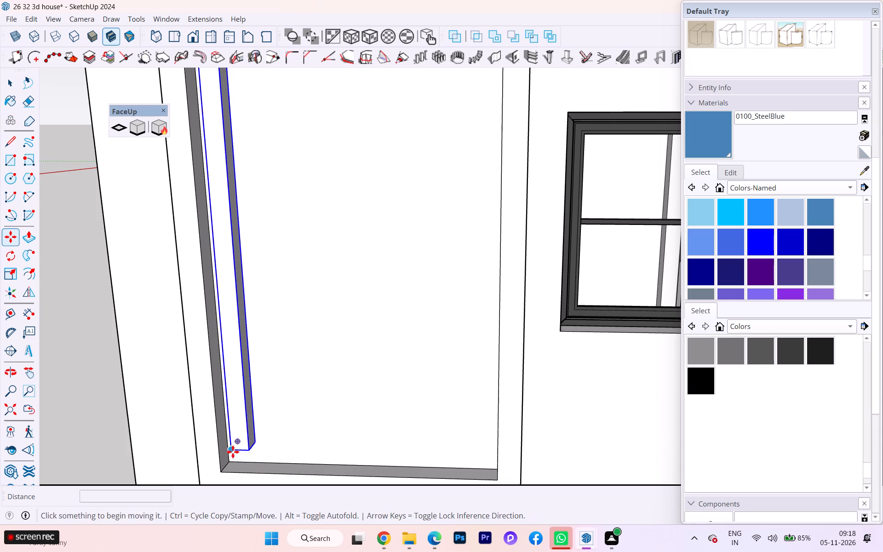
Copy the raised strip 5" along the panel toward the window and repeat that spacing for 10 copies.
click(233, 452)
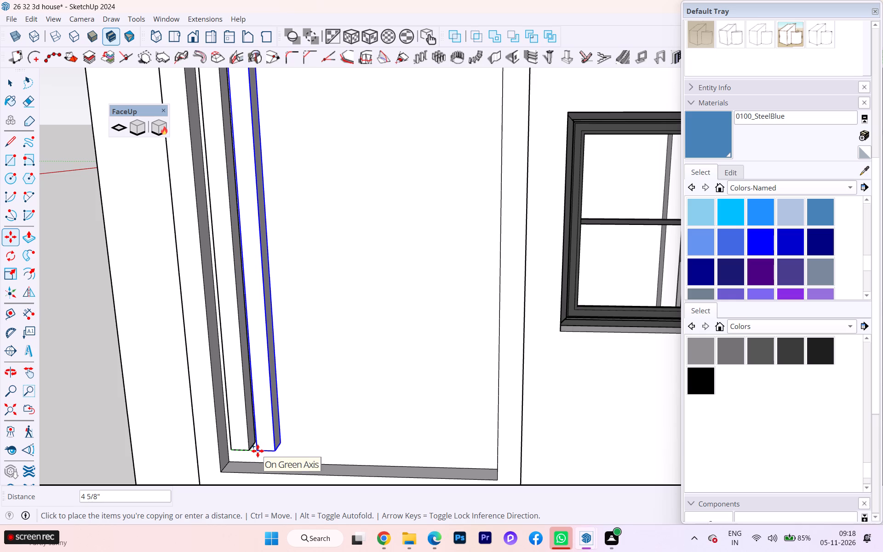
key(5)
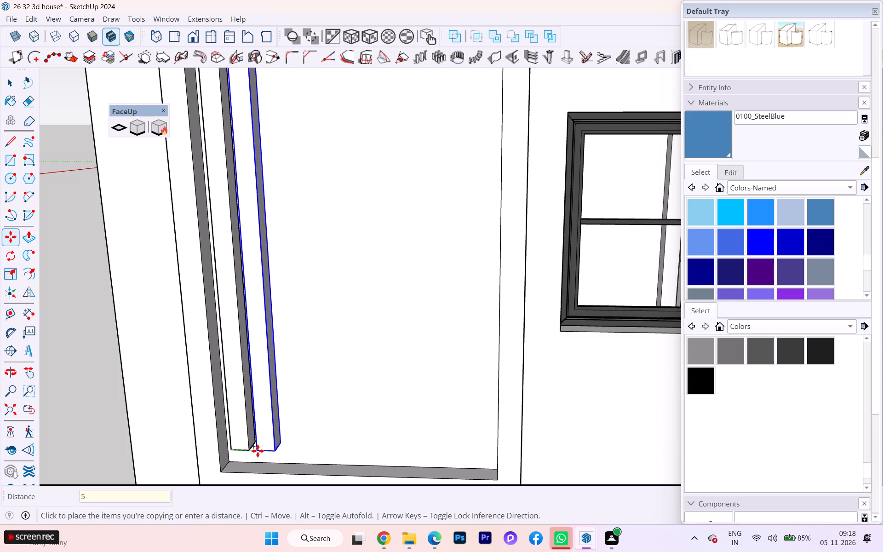
key(Return)
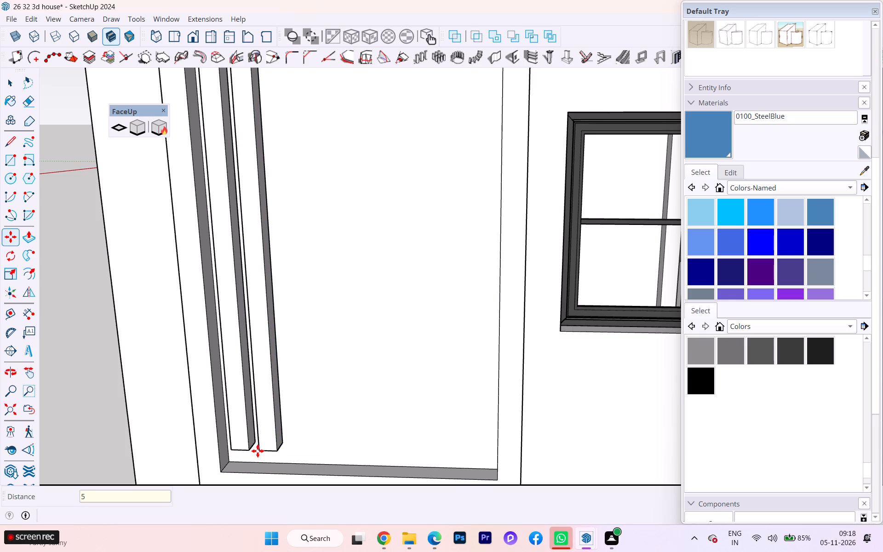
key(asterisk)
key(5)
key(Return)
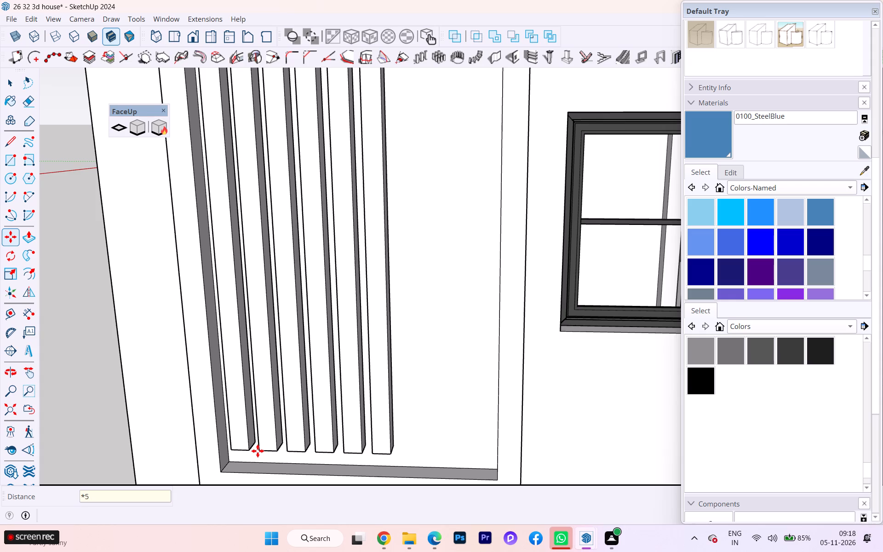
key(BackSpace)
key(BackSpace)
text(*10)
key(Return)
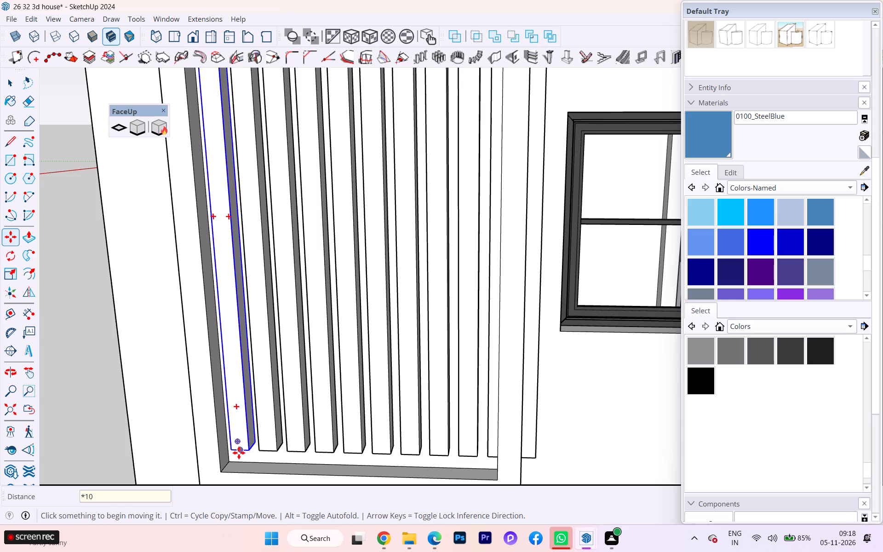
Delete the two strip copies that cross or lie beyond the panel frame's window-side edge.
scroll(471, 452, down, 2)
scroll(484, 451, up, 1)
scroll(485, 451, down, 1)
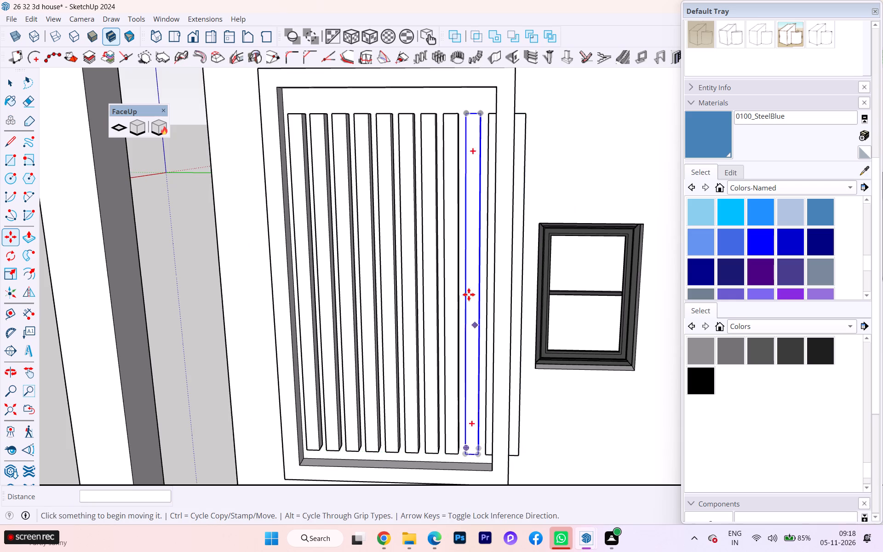
click(14, 85)
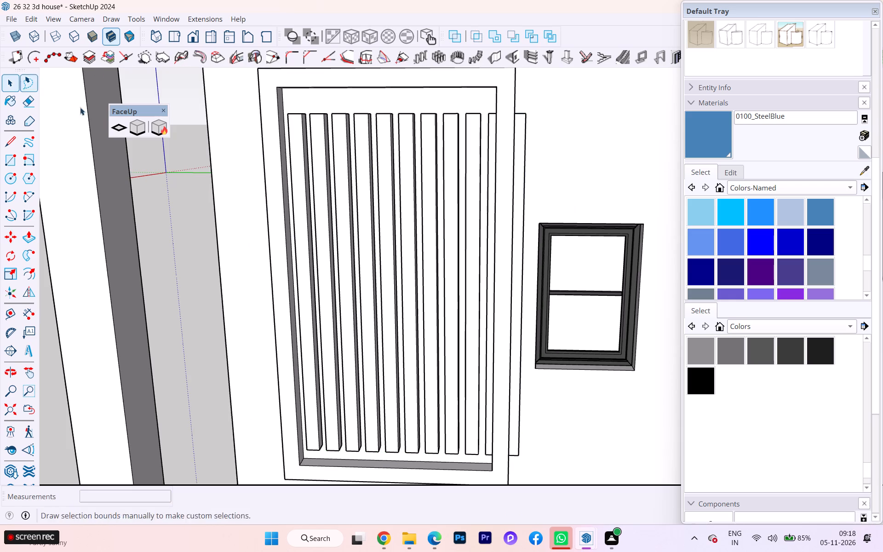
click(491, 403)
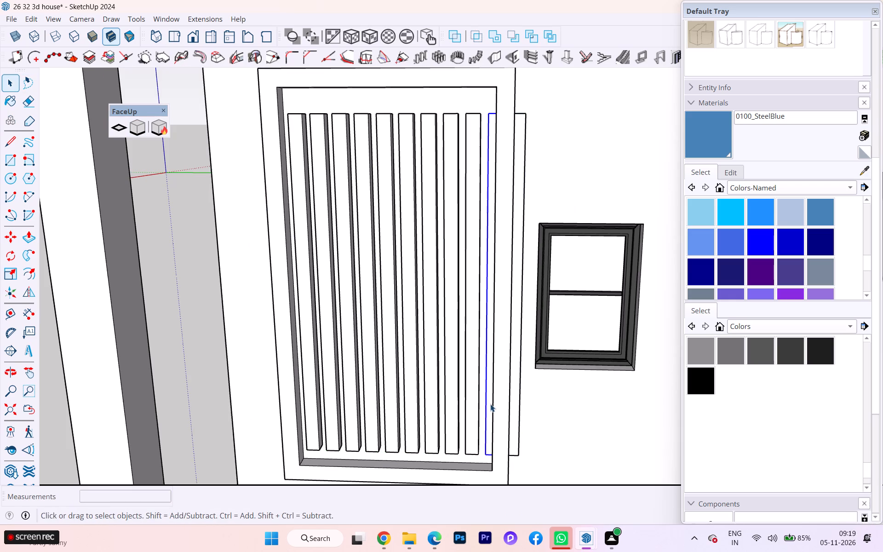
key(Delete)
click(520, 405)
key(Delete)
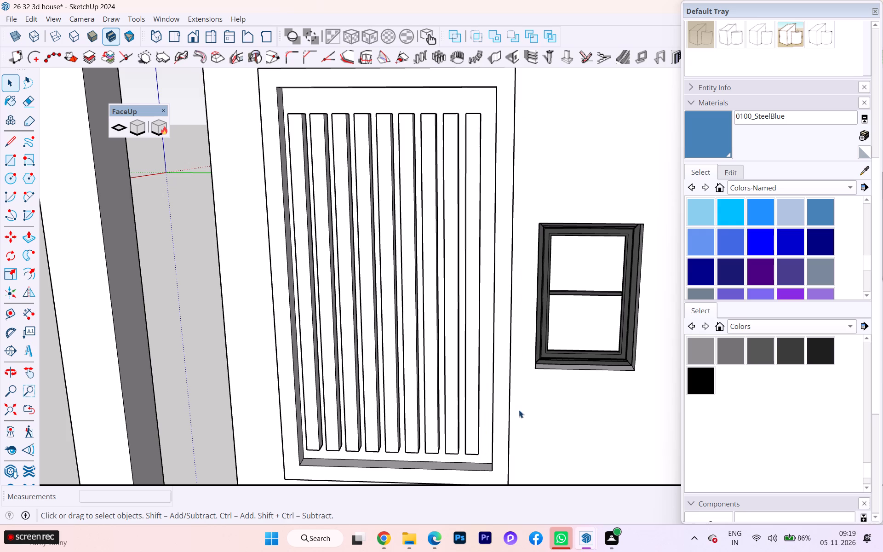
Open the strip component nearest the corner column for editing.
scroll(533, 420, down, 2)
scroll(548, 426, up, 4)
scroll(549, 426, down, 2)
middle_drag(549, 435, 469, 439)
scroll(392, 393, down, 1)
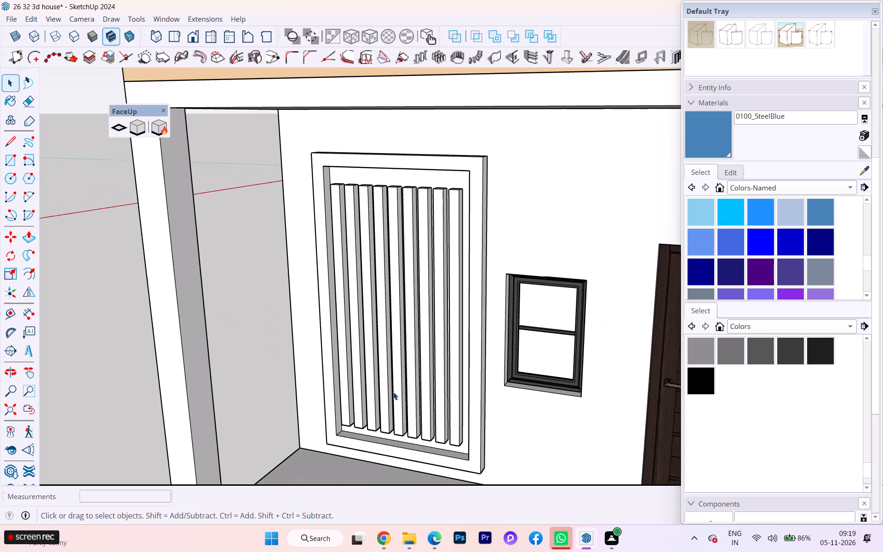
scroll(393, 392, down, 2)
middle_drag(408, 387, 534, 392)
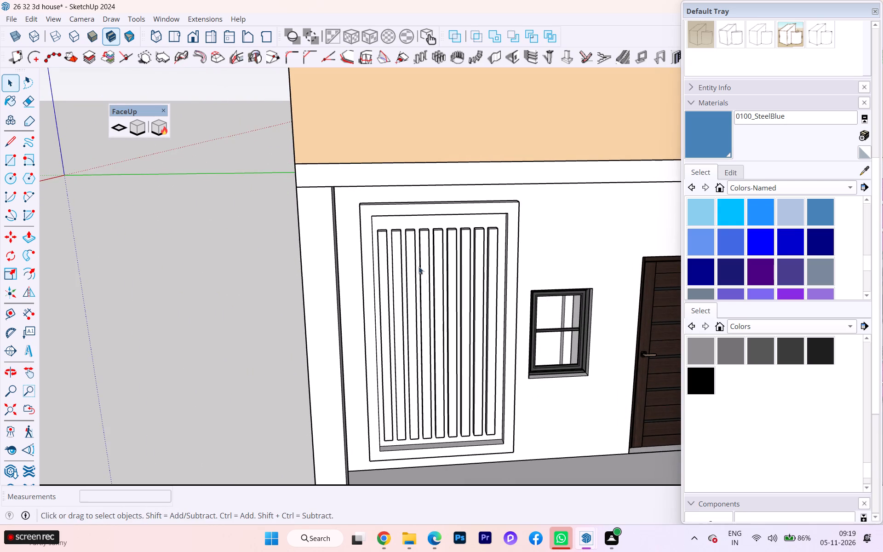
scroll(415, 259, up, 7)
scroll(453, 267, up, 2)
scroll(469, 285, down, 3)
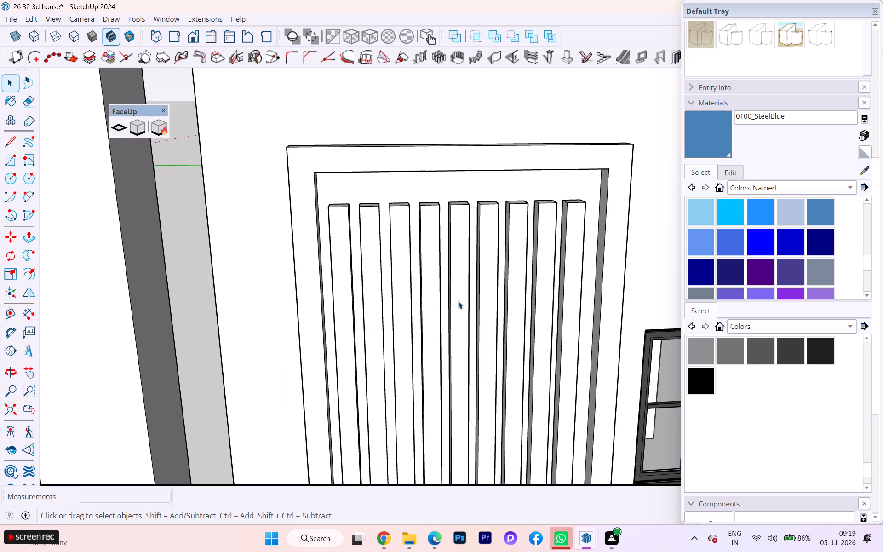
scroll(344, 274, down, 1)
double_click(343, 283)
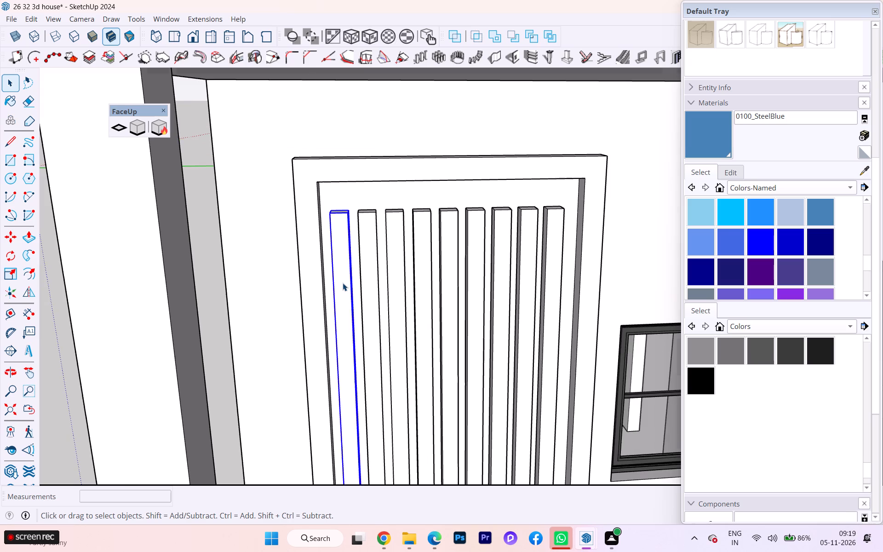
scroll(343, 283, up, 7)
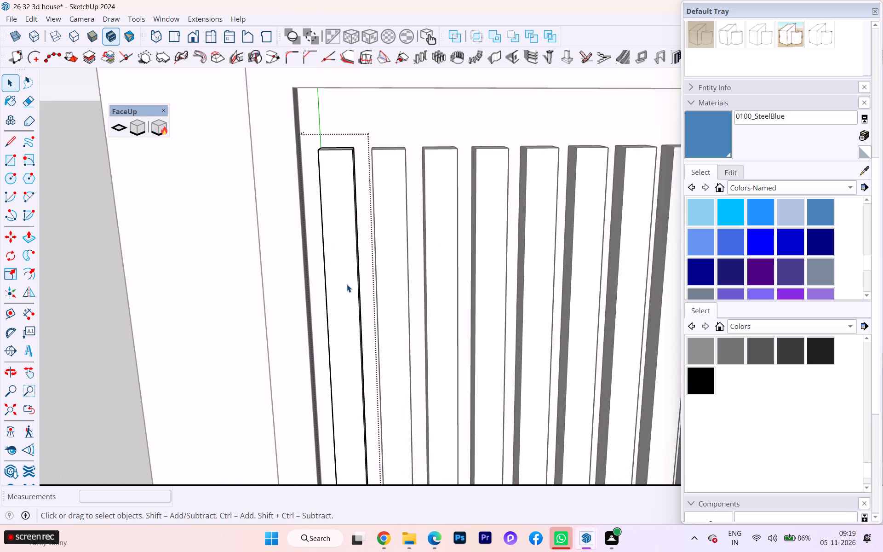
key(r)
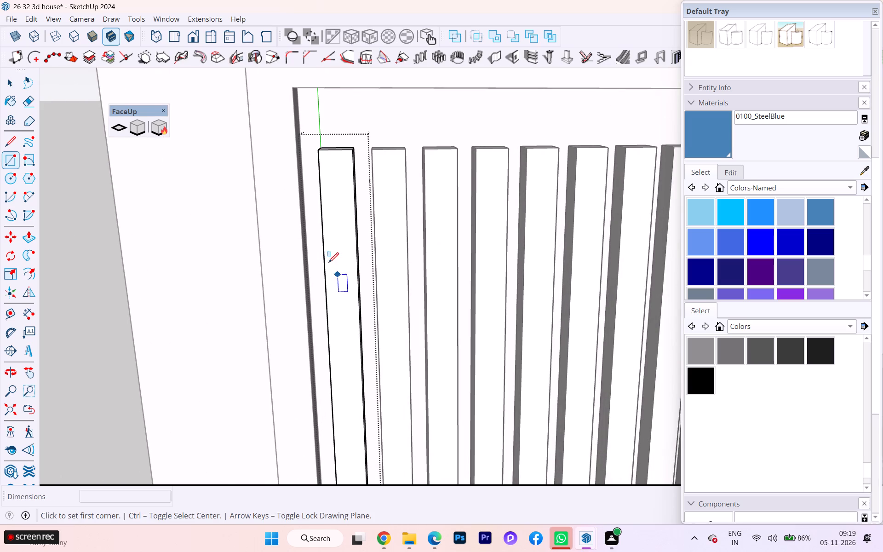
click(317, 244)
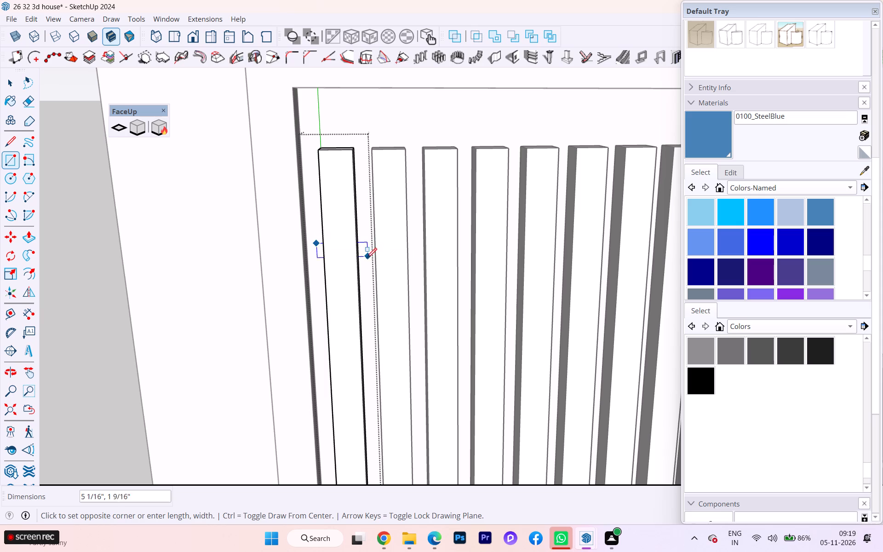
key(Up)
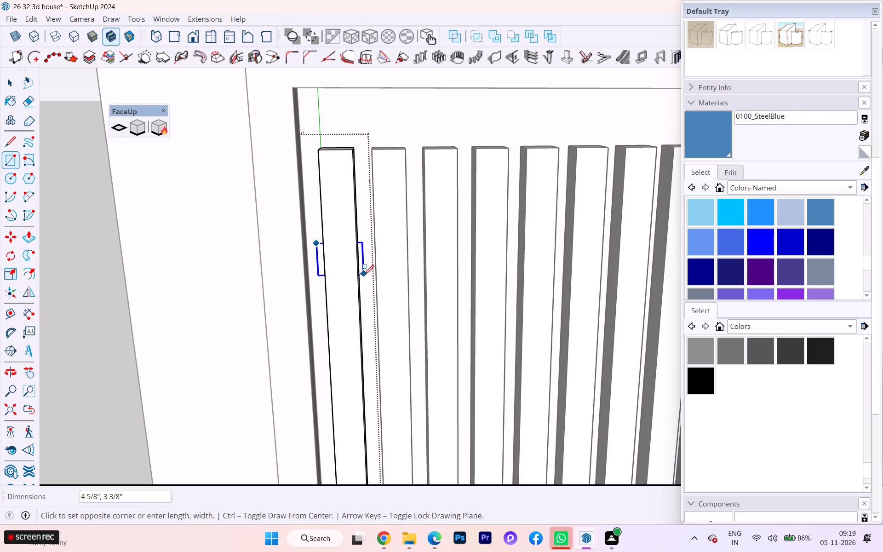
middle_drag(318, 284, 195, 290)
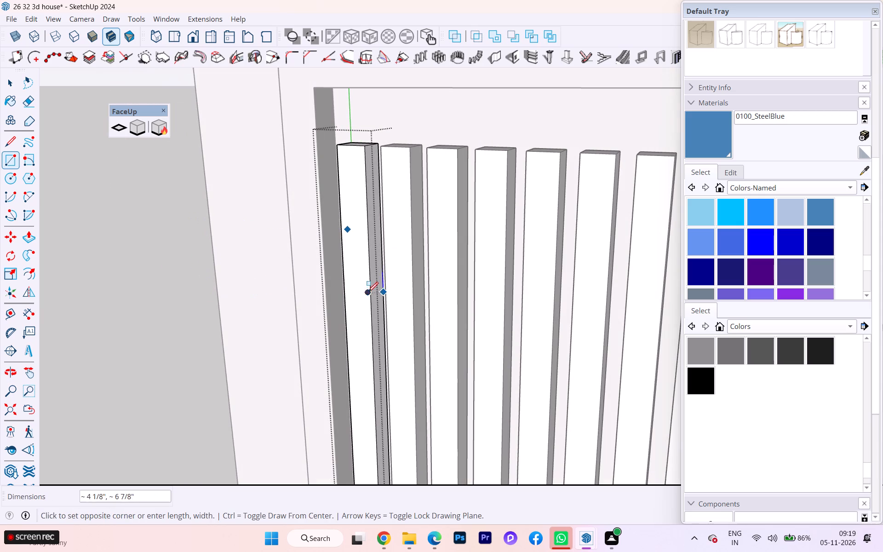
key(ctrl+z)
Draw a square about 3 3/16" by 3 3/16" across the full width of the strip's front face, near its upper end.
scroll(361, 264, up, 2)
scroll(362, 264, down, 1)
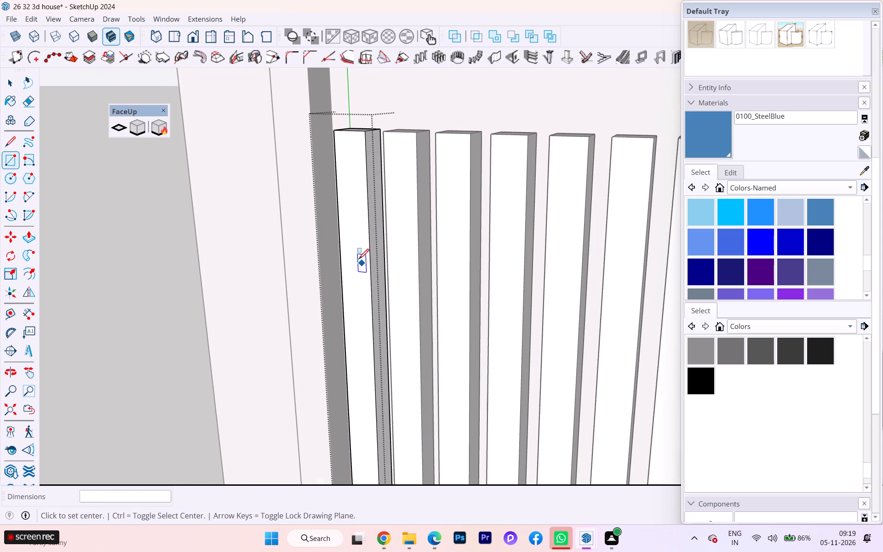
click(338, 241)
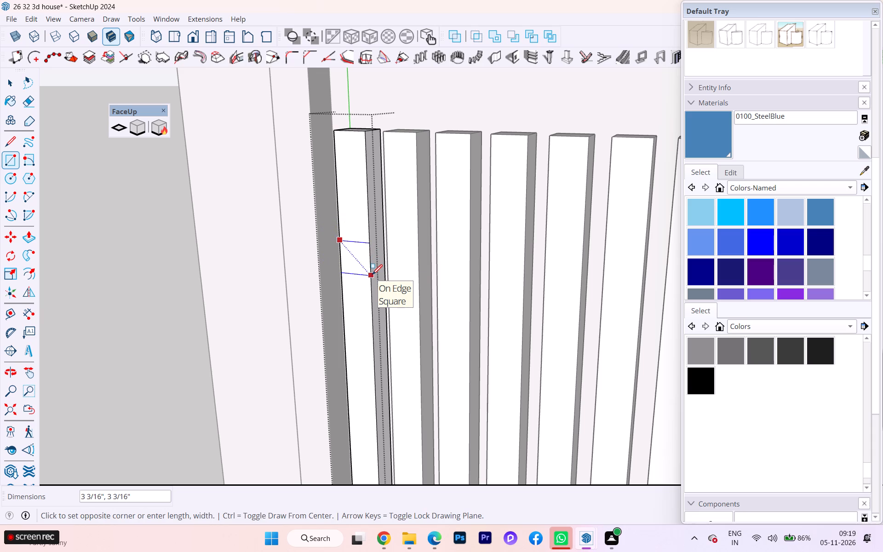
click(371, 275)
key(space)
Offset the square's outline outward by about 5/16" so it extends past the strip's side edges.
scroll(363, 237, up, 1)
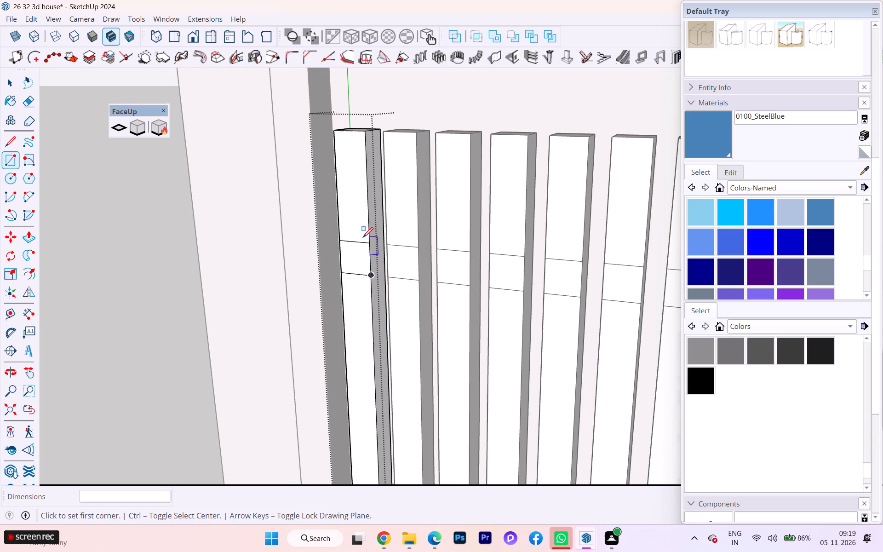
scroll(363, 237, up, 1)
scroll(363, 237, down, 1)
scroll(363, 237, up, 3)
scroll(353, 249, down, 1)
scroll(353, 249, up, 3)
scroll(353, 249, down, 1)
scroll(353, 249, up, 1)
key(f)
scroll(376, 279, up, 2)
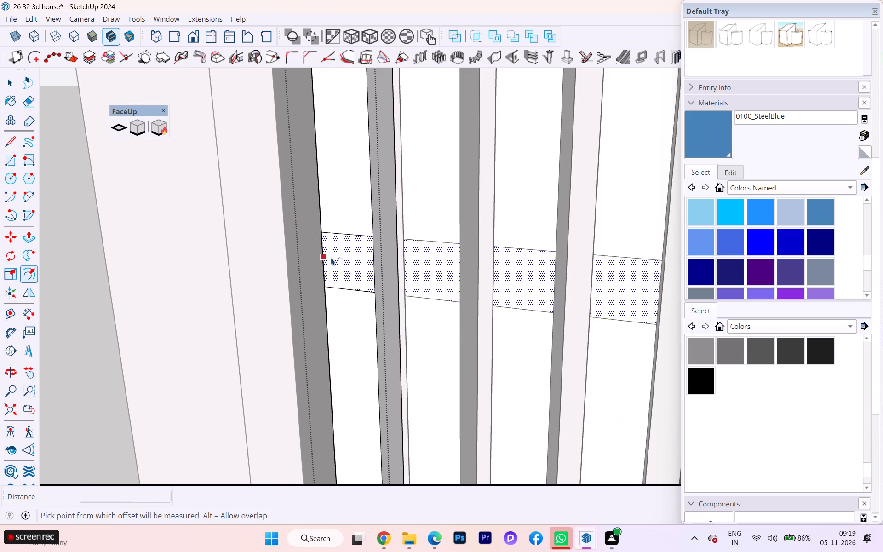
click(330, 258)
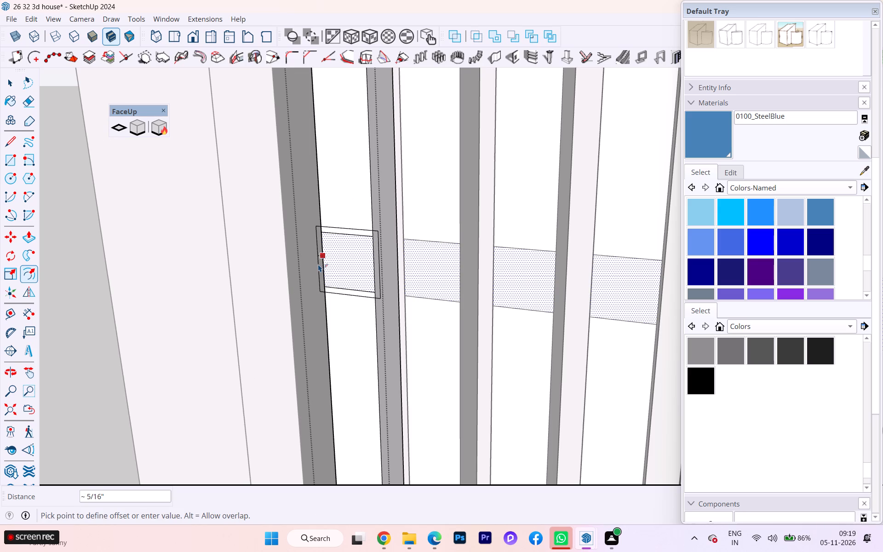
click(318, 264)
scroll(378, 265, up, 4)
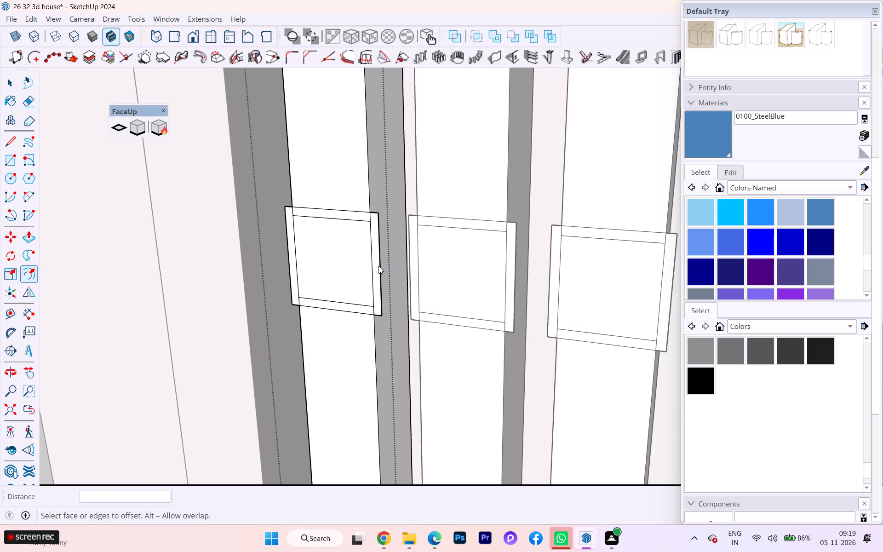
key(space)
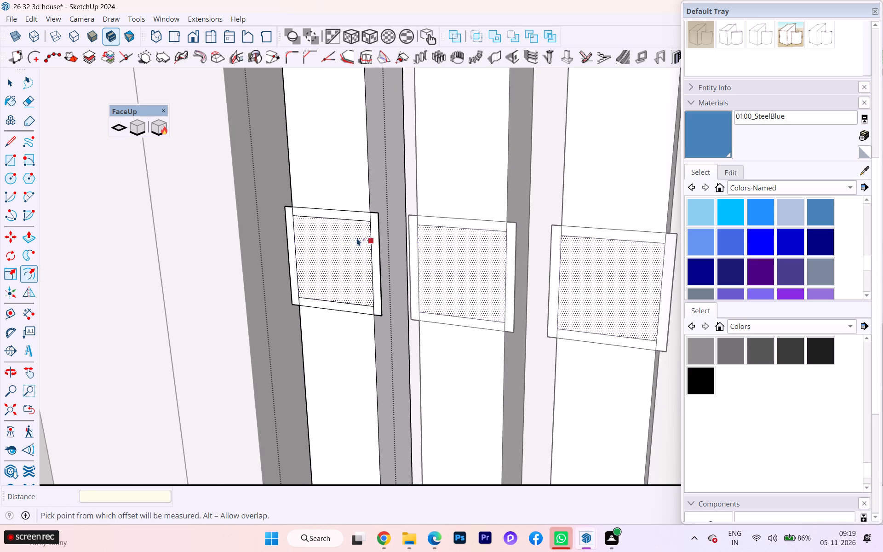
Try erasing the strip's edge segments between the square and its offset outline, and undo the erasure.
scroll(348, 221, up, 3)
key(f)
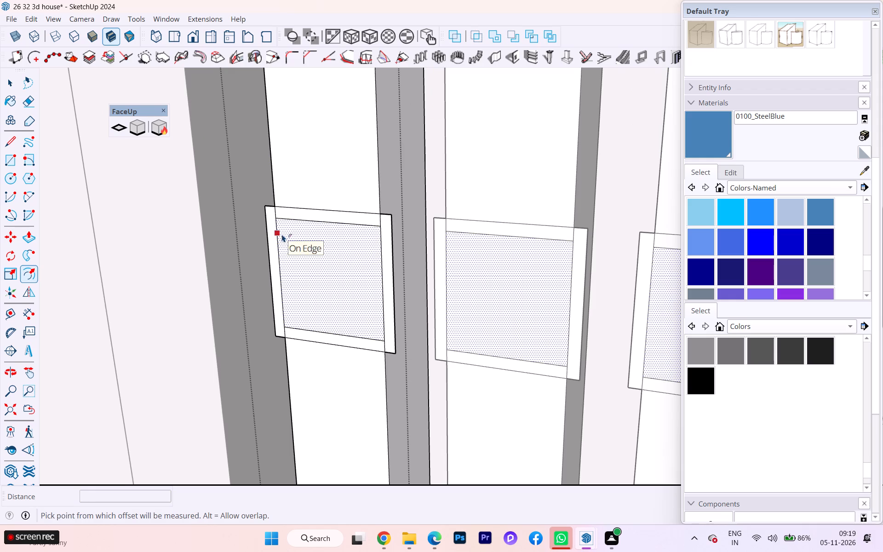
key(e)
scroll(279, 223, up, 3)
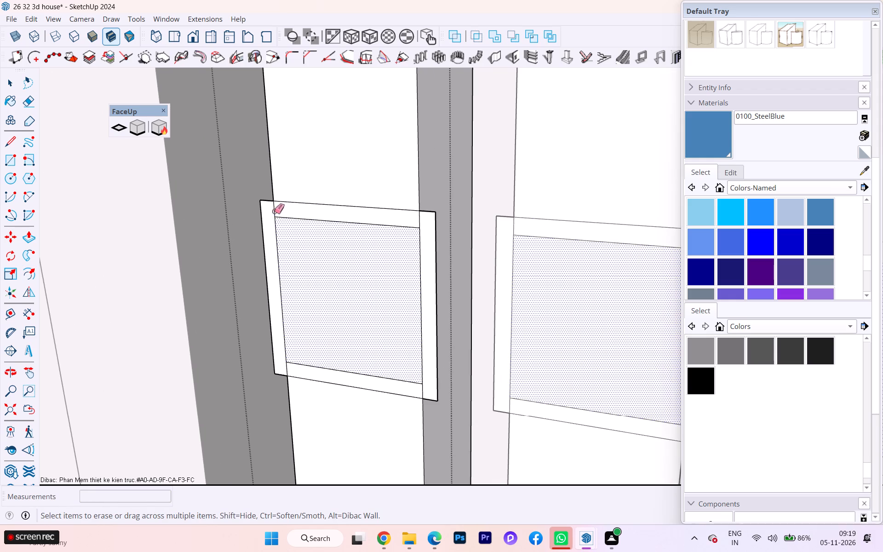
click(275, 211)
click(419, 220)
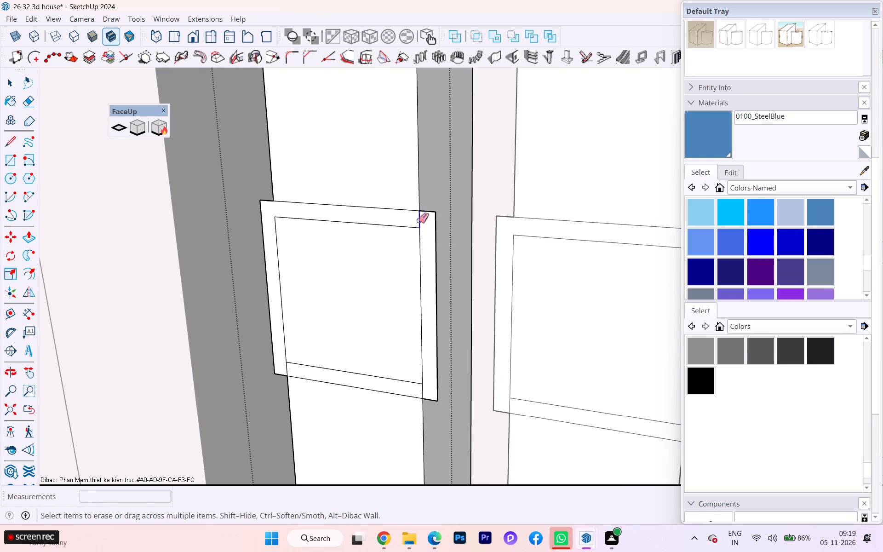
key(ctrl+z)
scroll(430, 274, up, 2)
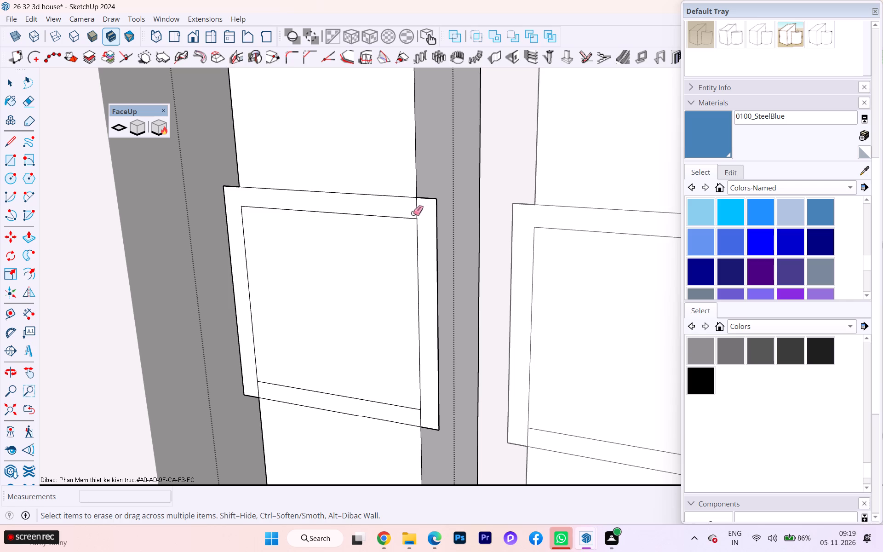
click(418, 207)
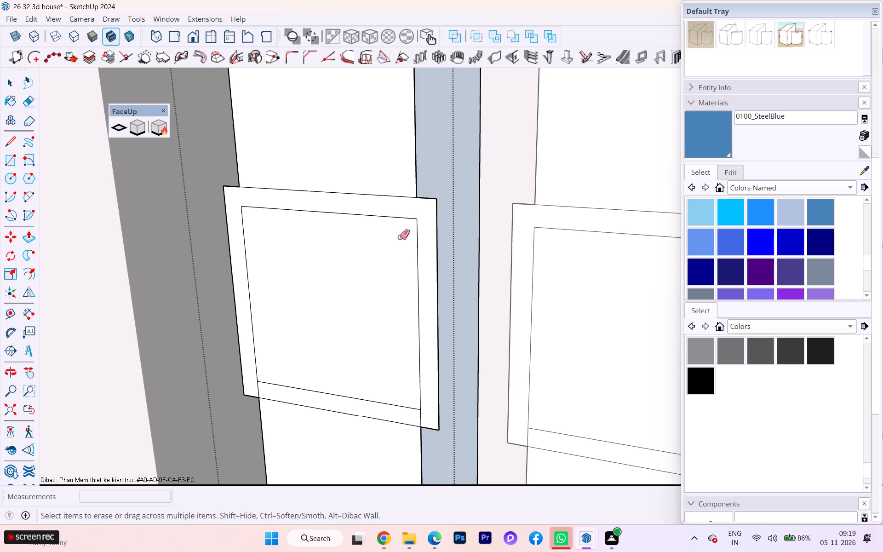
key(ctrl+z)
Examine the offset outline around the square from both sides of the strip.
middle_drag(442, 276, 385, 293)
scroll(441, 276, down, 1)
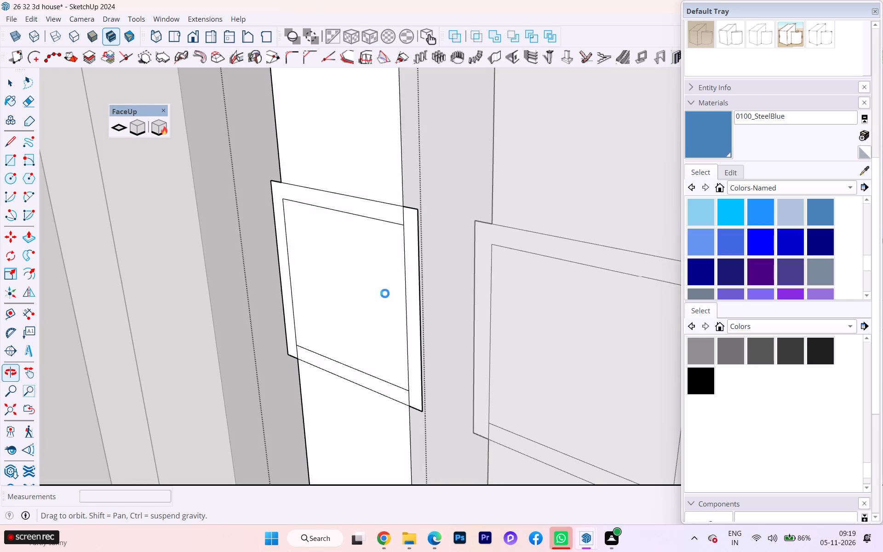
middle_drag(385, 293, 546, 283)
scroll(361, 319, down, 1)
scroll(363, 320, up, 1)
scroll(366, 320, down, 4)
scroll(423, 326, up, 2)
scroll(423, 326, down, 3)
scroll(363, 351, down, 5)
scroll(358, 347, up, 2)
scroll(361, 345, down, 1)
scroll(360, 423, down, 5)
middle_drag(408, 412, 492, 385)
scroll(434, 396, up, 6)
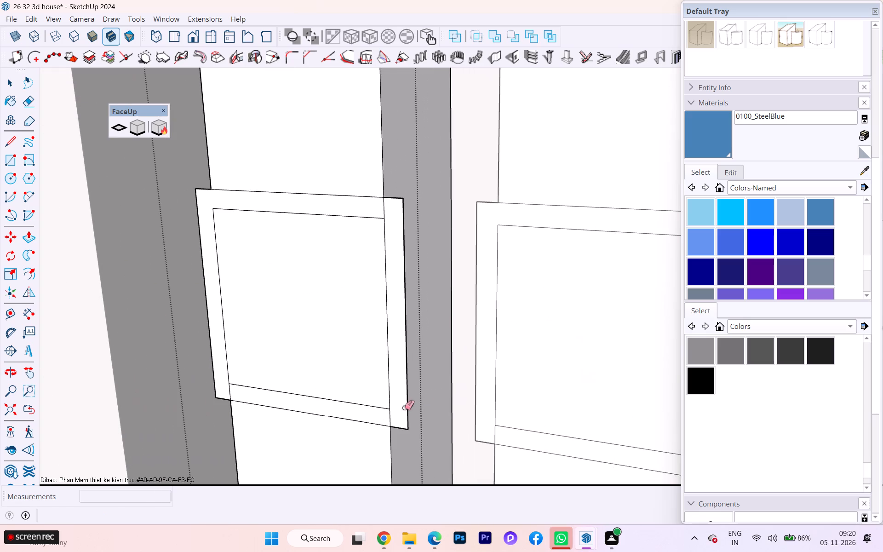
Push/Pull every section of the border between the square and its offset outline outward by 1", and finish editing the strip.
scroll(267, 397, up, 1)
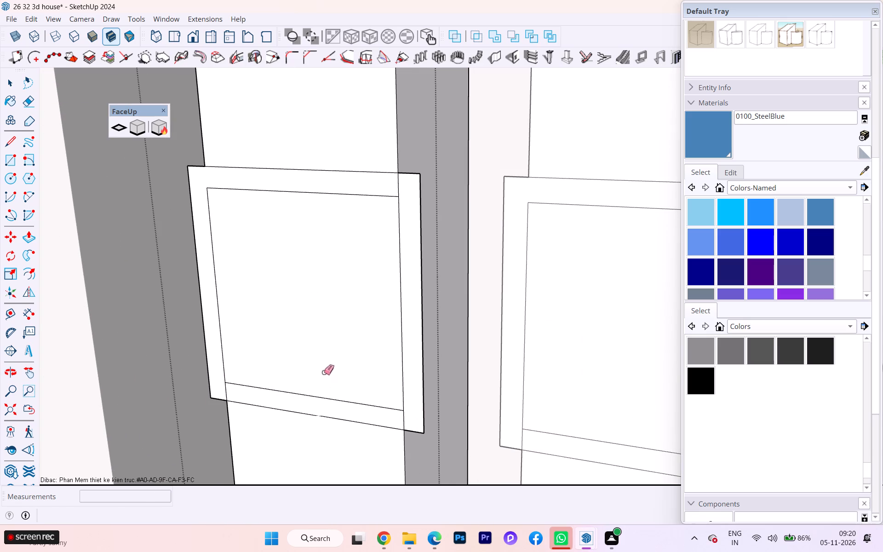
key(p)
click(385, 178)
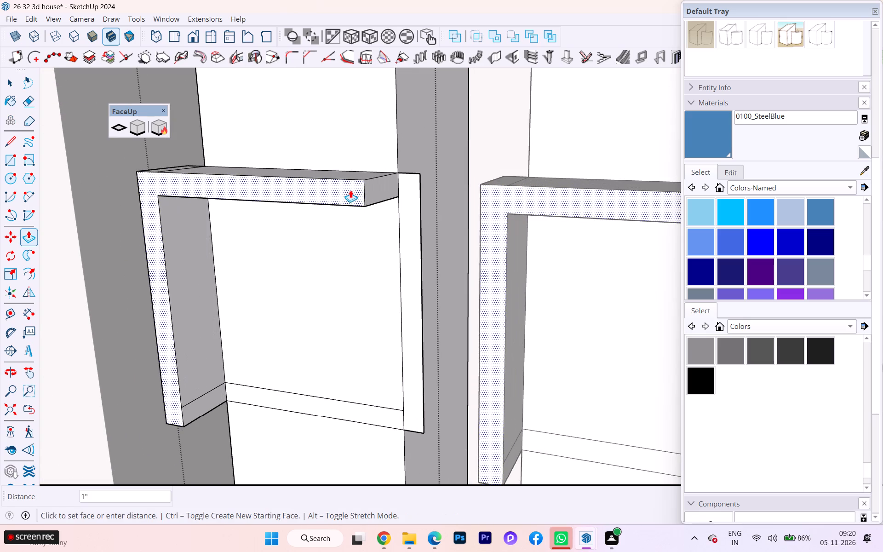
key(1)
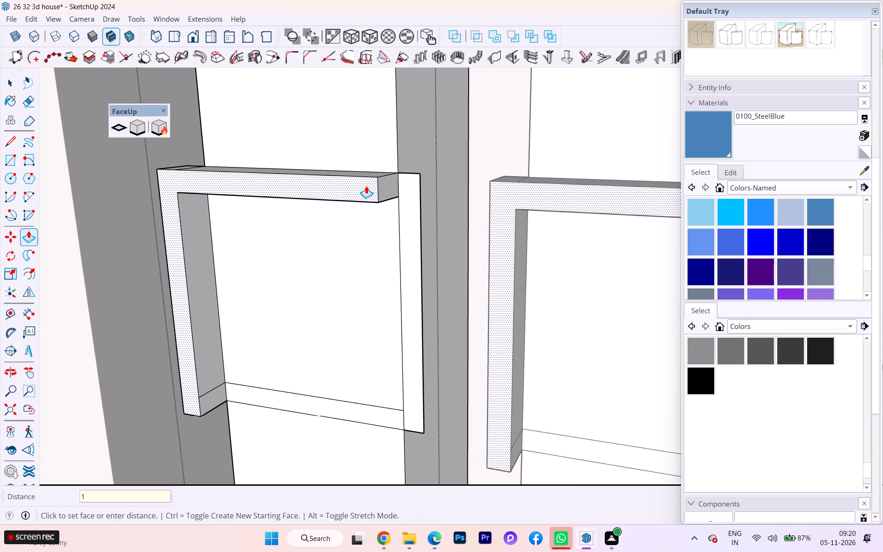
key(Return)
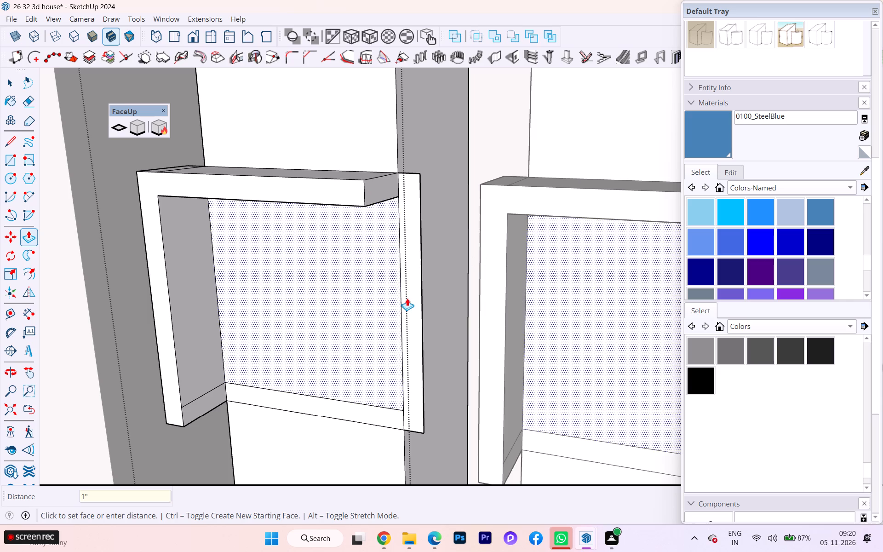
click(407, 298)
click(358, 205)
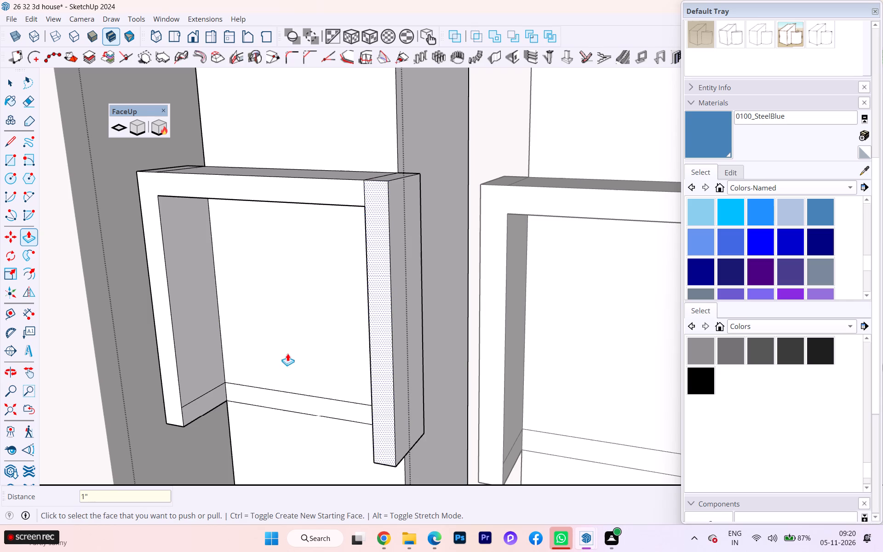
click(281, 398)
click(183, 420)
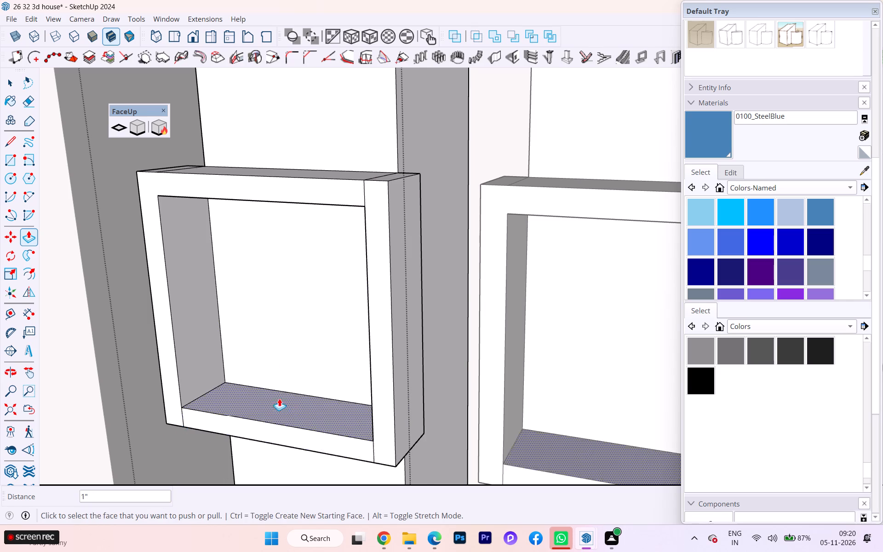
scroll(284, 398, up, 1)
scroll(301, 405, down, 1)
middle_drag(315, 405, 461, 357)
scroll(460, 357, down, 8)
scroll(452, 365, up, 1)
scroll(452, 365, down, 8)
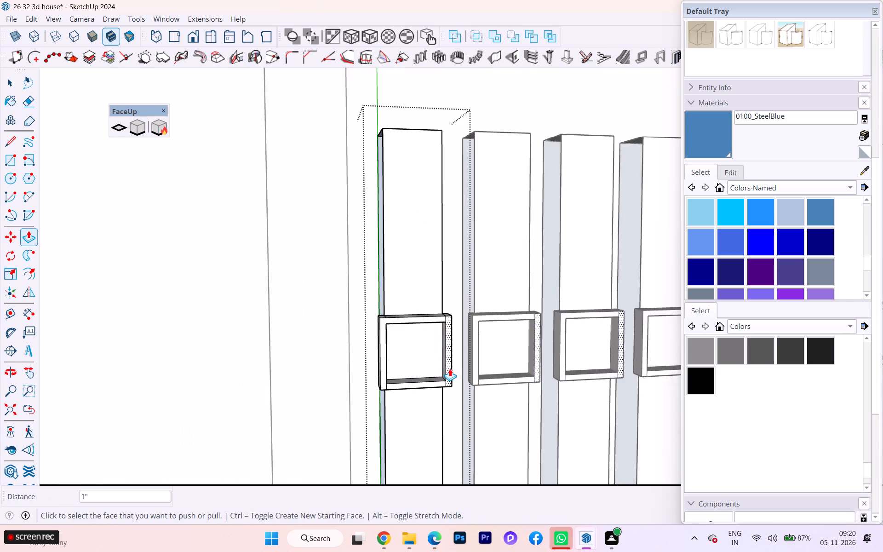
scroll(449, 375, down, 2)
scroll(449, 378, up, 2)
scroll(449, 378, down, 2)
scroll(449, 378, up, 1)
scroll(470, 379, down, 2)
scroll(478, 383, up, 1)
scroll(479, 383, down, 11)
scroll(519, 368, up, 1)
scroll(520, 368, down, 4)
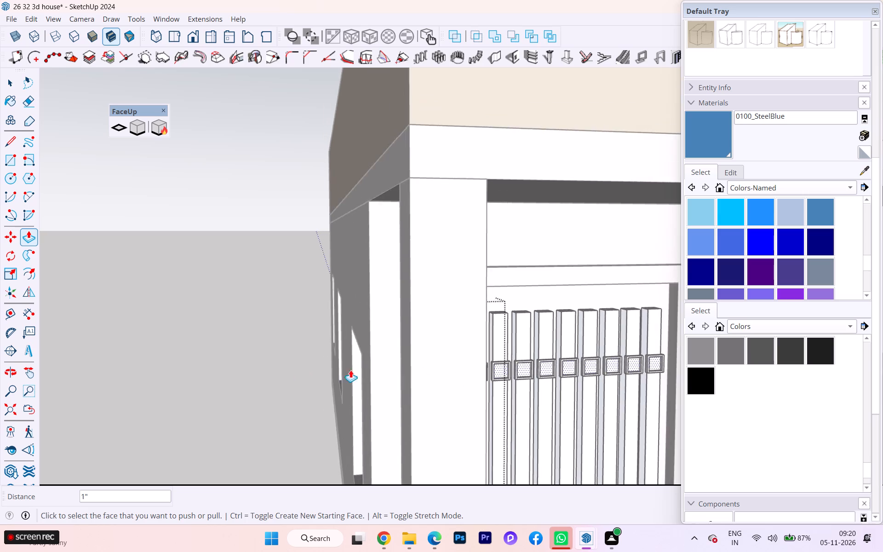
scroll(350, 370, down, 3)
scroll(433, 371, up, 1)
scroll(441, 376, down, 3)
scroll(441, 376, up, 6)
scroll(444, 383, down, 3)
scroll(444, 383, up, 3)
key(space)
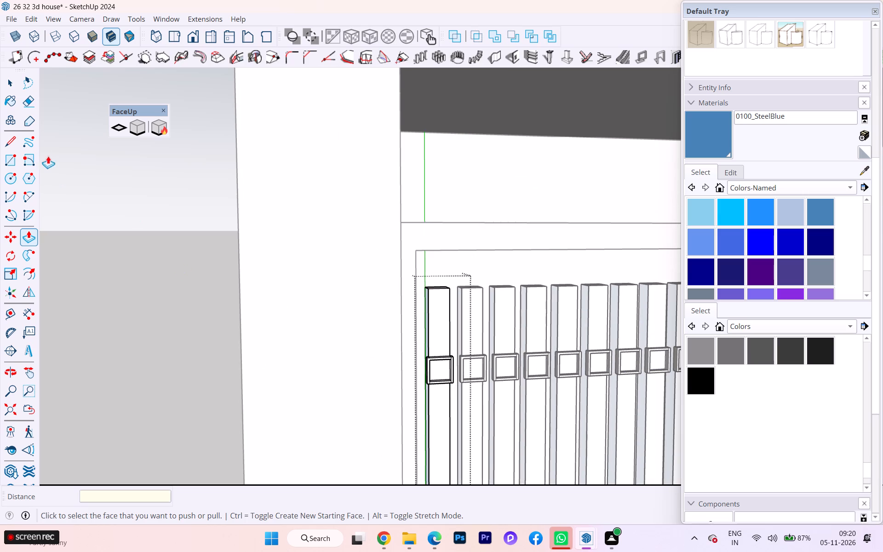
click(13, 84)
click(144, 294)
Examine the raised square frames across the panel's vertical strips from several angles and distances.
scroll(233, 325, down, 1)
scroll(235, 325, up, 1)
scroll(246, 325, down, 4)
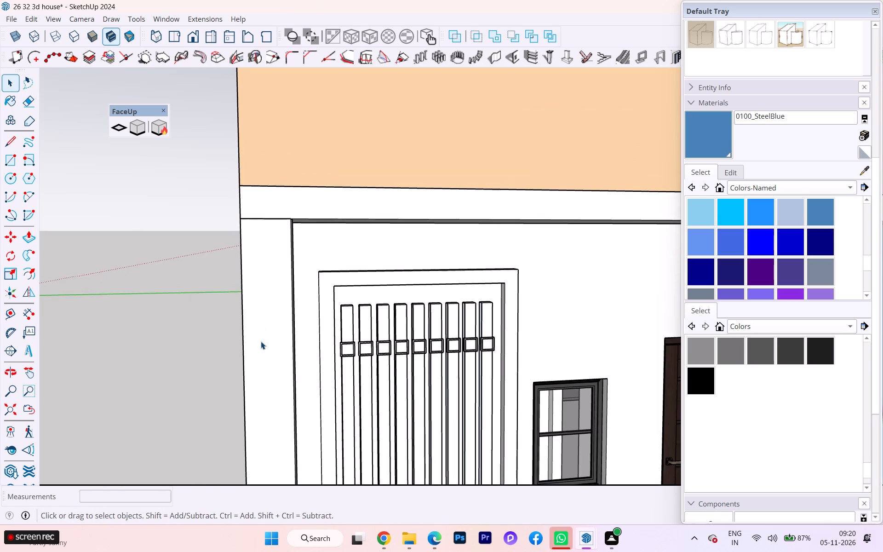
scroll(419, 336, down, 1)
scroll(503, 342, down, 1)
scroll(503, 343, up, 1)
scroll(502, 344, down, 1)
middle_drag(498, 348, 319, 376)
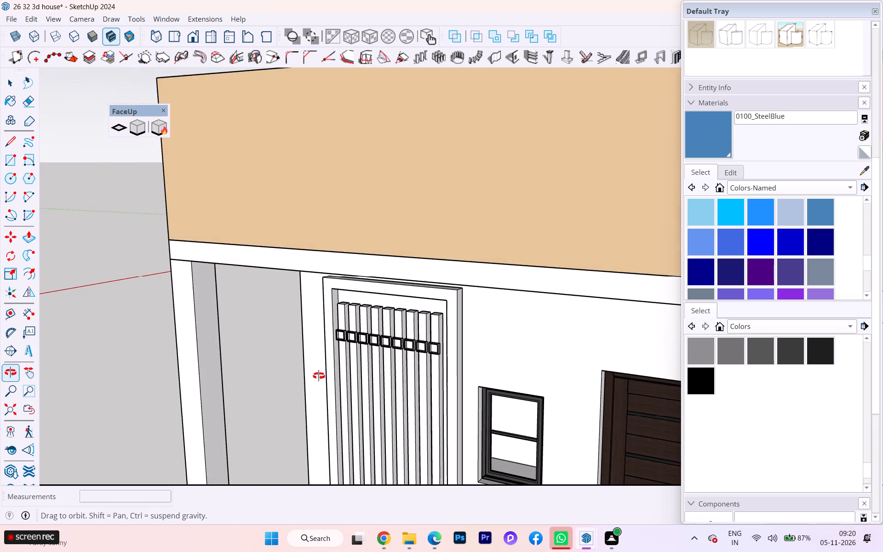
middle_drag(319, 376, 349, 376)
scroll(435, 353, down, 1)
scroll(436, 352, up, 11)
scroll(449, 358, down, 4)
scroll(449, 358, up, 4)
scroll(451, 357, down, 5)
scroll(451, 357, up, 1)
scroll(451, 357, down, 1)
scroll(451, 357, up, 5)
scroll(463, 351, down, 1)
scroll(463, 350, up, 1)
scroll(463, 350, down, 1)
scroll(463, 350, up, 6)
scroll(450, 318, down, 1)
scroll(450, 318, up, 1)
scroll(450, 318, down, 2)
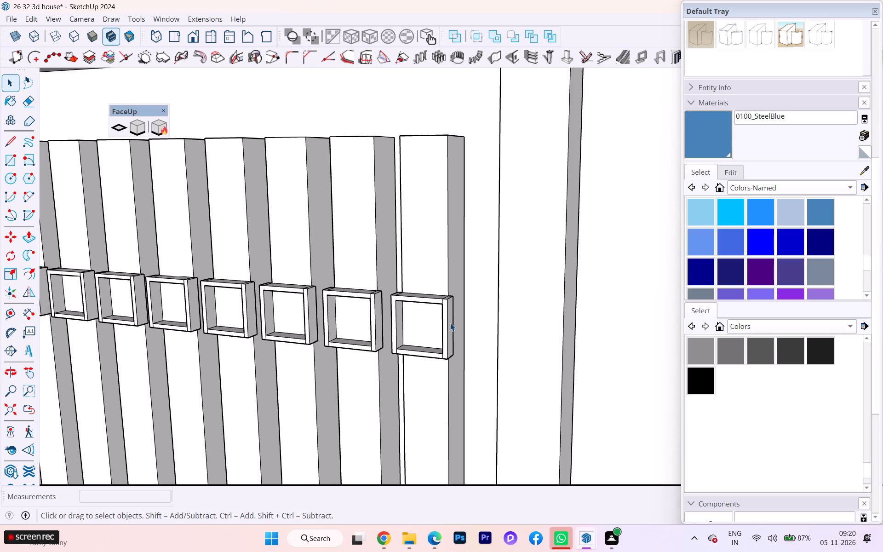
scroll(450, 324, down, 6)
scroll(453, 330, up, 2)
scroll(453, 330, down, 3)
scroll(202, 463, down, 3)
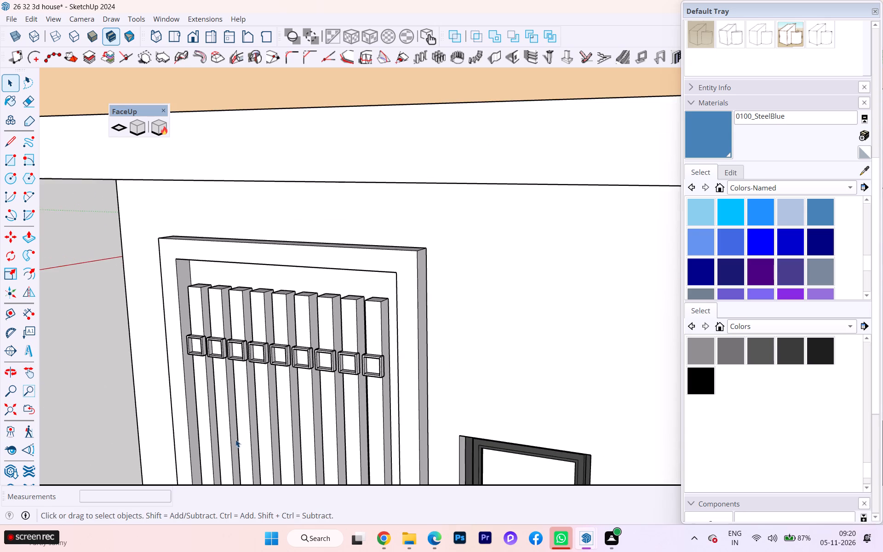
scroll(275, 407, down, 2)
scroll(278, 406, up, 2)
scroll(280, 405, down, 2)
middle_drag(293, 402, 449, 347)
scroll(449, 347, down, 2)
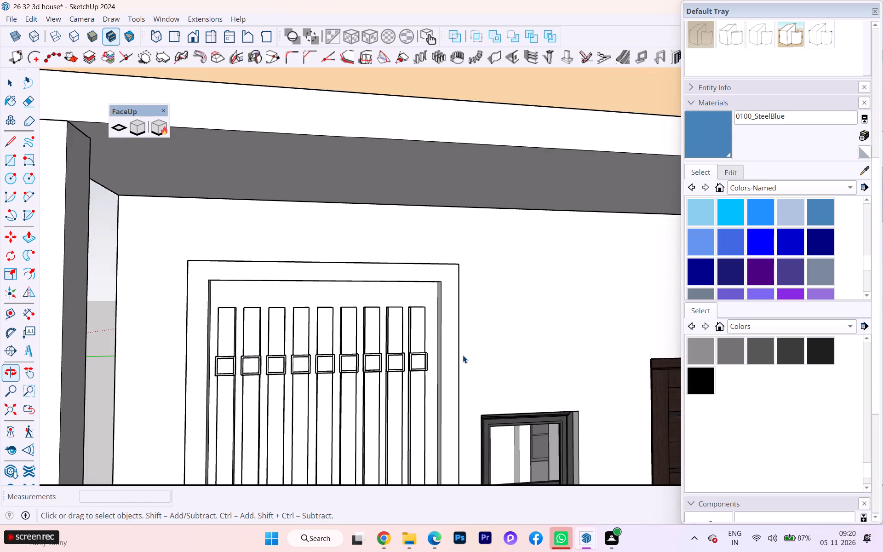
scroll(463, 355, down, 6)
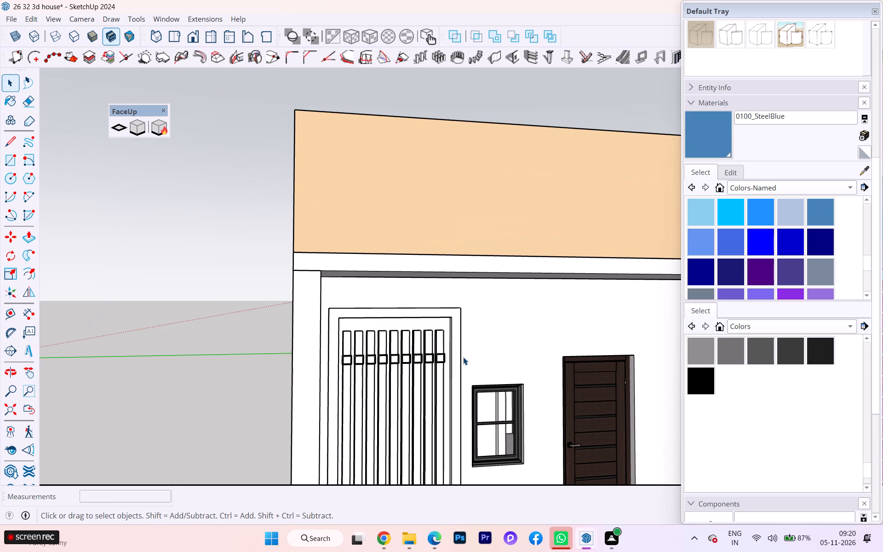
scroll(463, 357, down, 3)
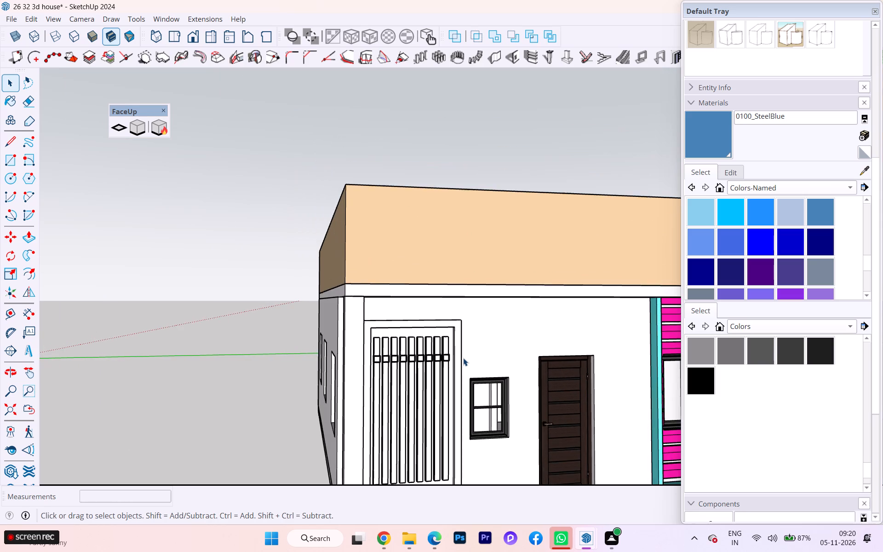
scroll(467, 392, down, 2)
scroll(436, 405, up, 4)
scroll(389, 357, up, 5)
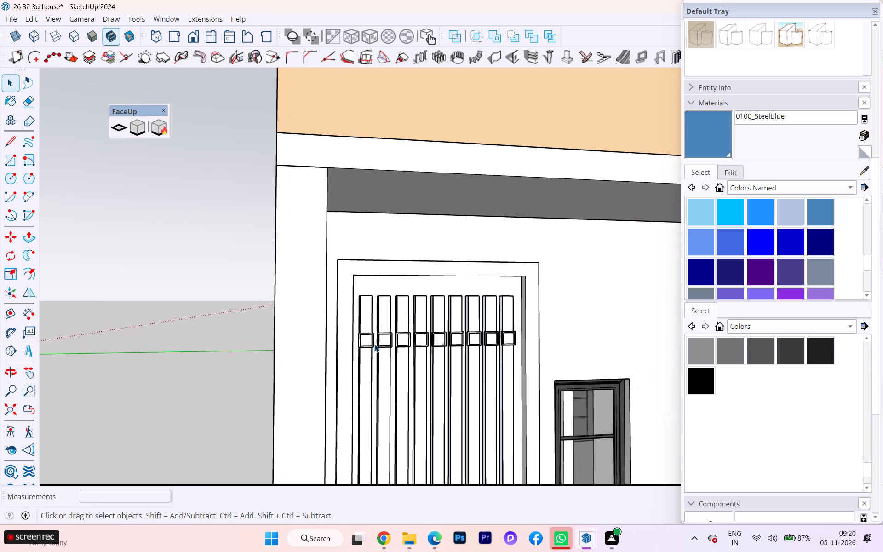
Open the panel's strip farthest from the window for editing.
click(369, 348)
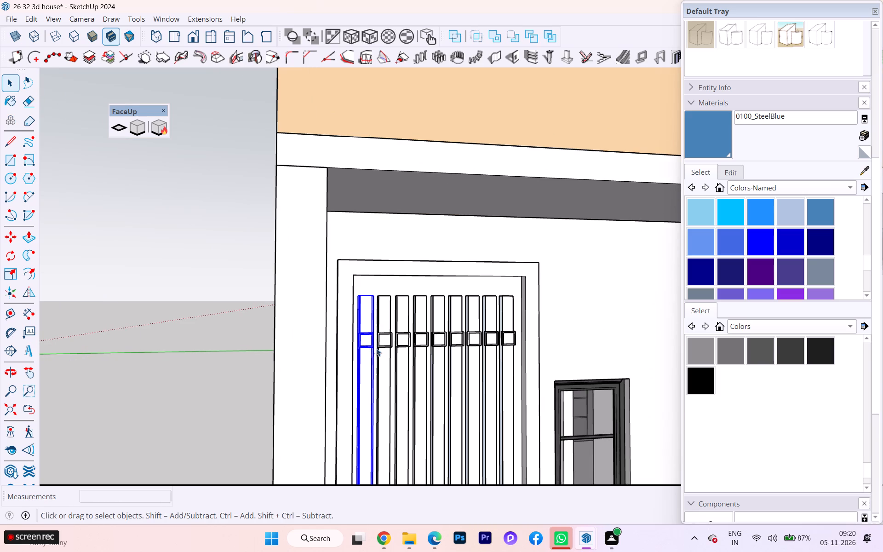
double_click(369, 345)
click(369, 345)
double_click(369, 345)
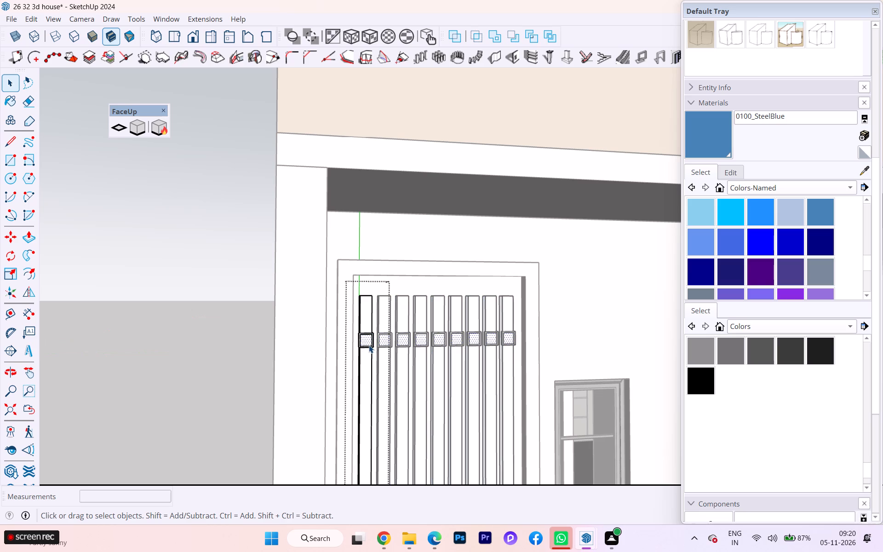
double_click(367, 345)
double_click(367, 345)
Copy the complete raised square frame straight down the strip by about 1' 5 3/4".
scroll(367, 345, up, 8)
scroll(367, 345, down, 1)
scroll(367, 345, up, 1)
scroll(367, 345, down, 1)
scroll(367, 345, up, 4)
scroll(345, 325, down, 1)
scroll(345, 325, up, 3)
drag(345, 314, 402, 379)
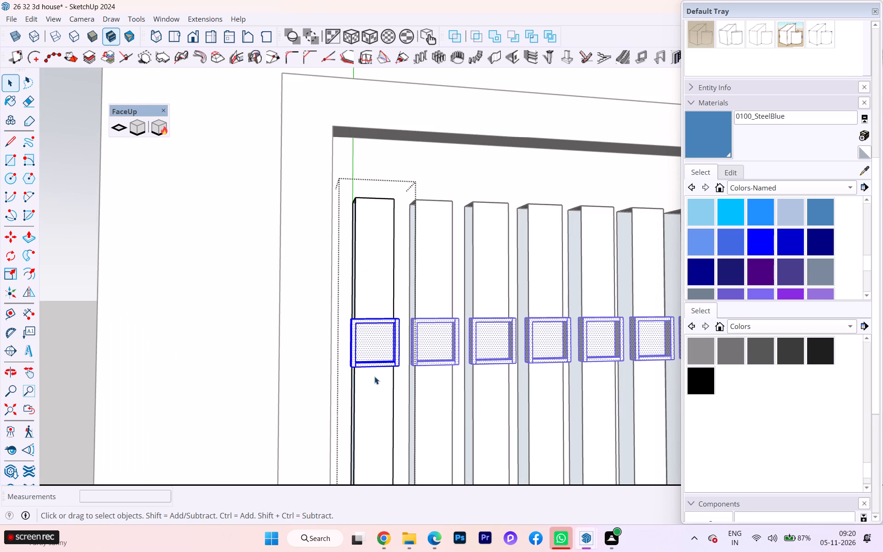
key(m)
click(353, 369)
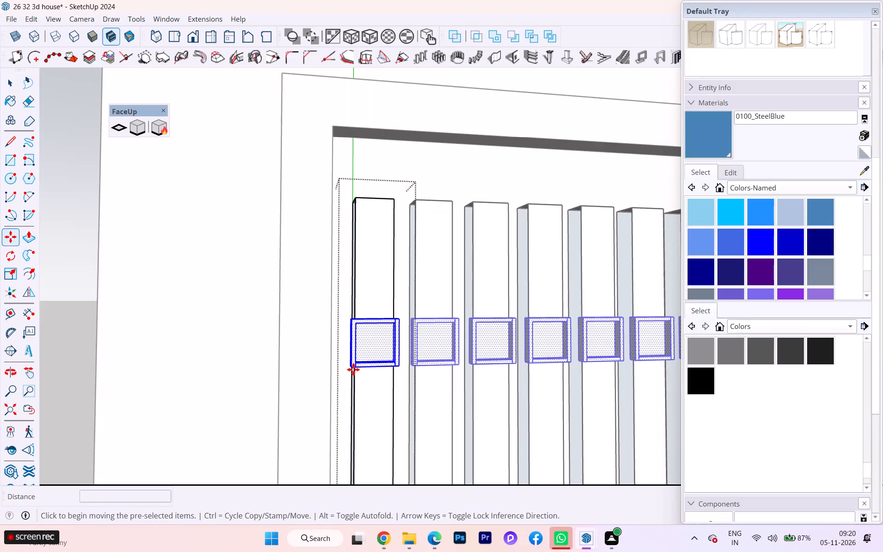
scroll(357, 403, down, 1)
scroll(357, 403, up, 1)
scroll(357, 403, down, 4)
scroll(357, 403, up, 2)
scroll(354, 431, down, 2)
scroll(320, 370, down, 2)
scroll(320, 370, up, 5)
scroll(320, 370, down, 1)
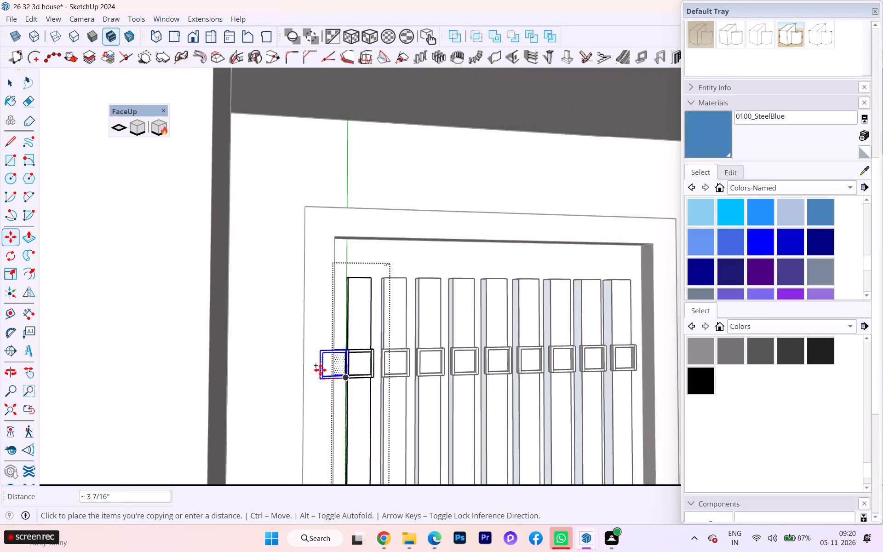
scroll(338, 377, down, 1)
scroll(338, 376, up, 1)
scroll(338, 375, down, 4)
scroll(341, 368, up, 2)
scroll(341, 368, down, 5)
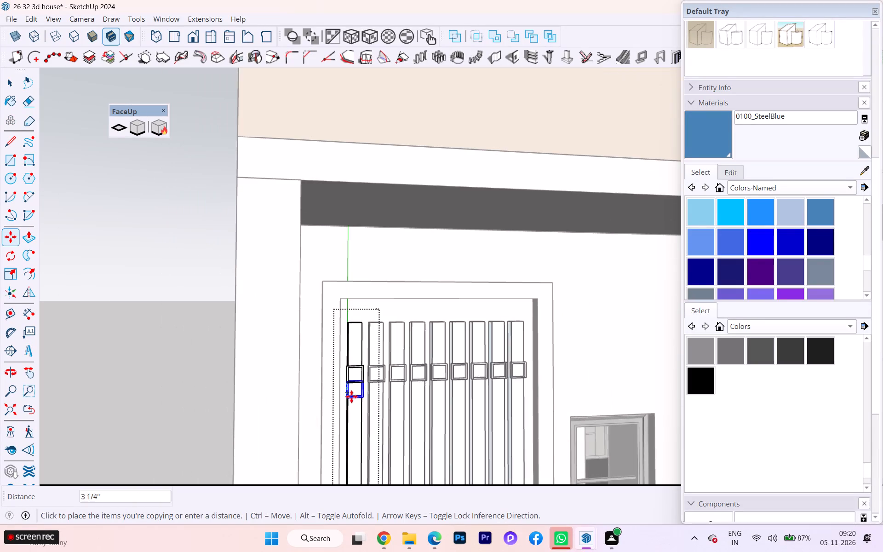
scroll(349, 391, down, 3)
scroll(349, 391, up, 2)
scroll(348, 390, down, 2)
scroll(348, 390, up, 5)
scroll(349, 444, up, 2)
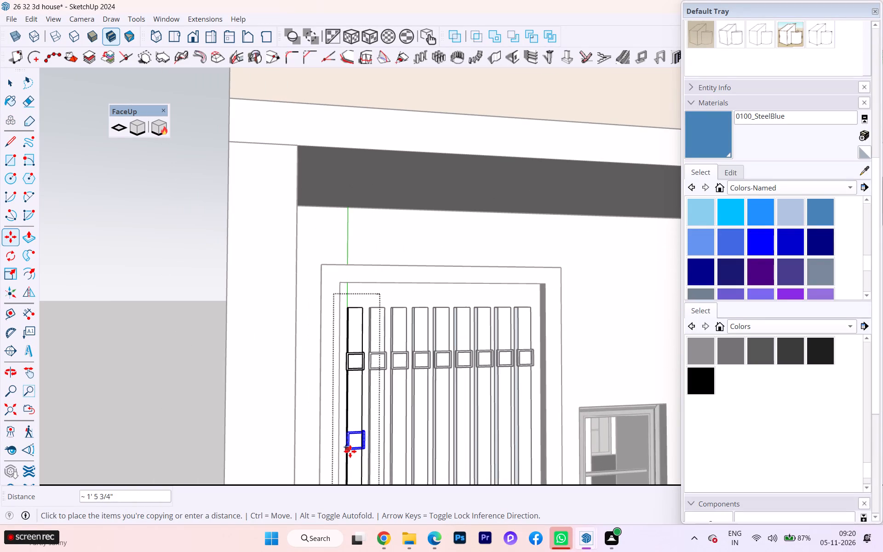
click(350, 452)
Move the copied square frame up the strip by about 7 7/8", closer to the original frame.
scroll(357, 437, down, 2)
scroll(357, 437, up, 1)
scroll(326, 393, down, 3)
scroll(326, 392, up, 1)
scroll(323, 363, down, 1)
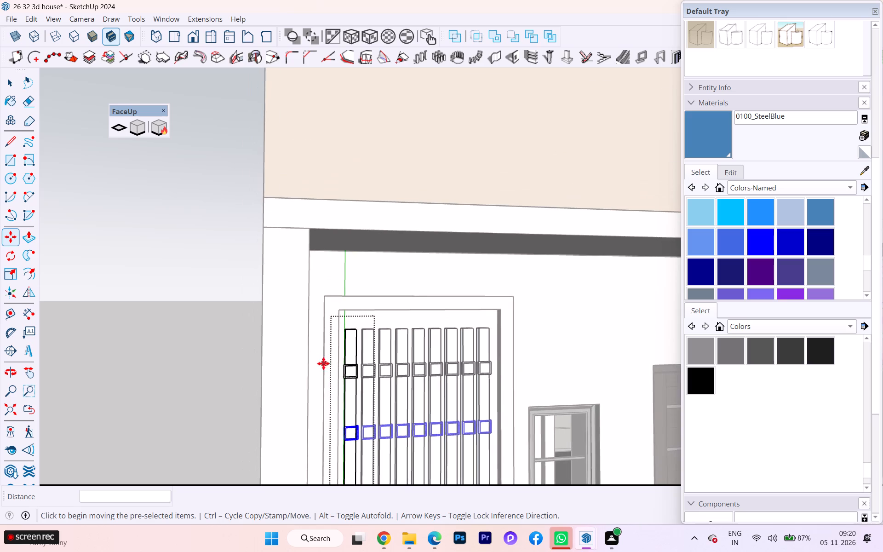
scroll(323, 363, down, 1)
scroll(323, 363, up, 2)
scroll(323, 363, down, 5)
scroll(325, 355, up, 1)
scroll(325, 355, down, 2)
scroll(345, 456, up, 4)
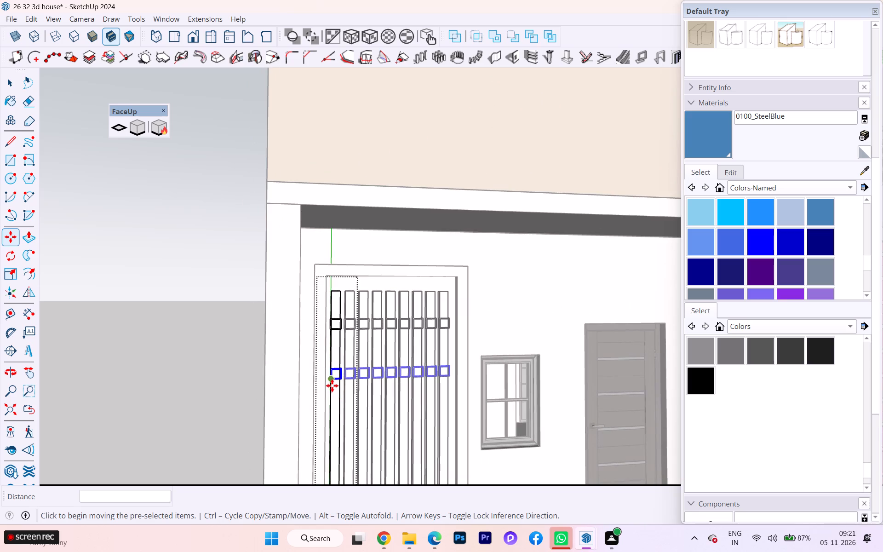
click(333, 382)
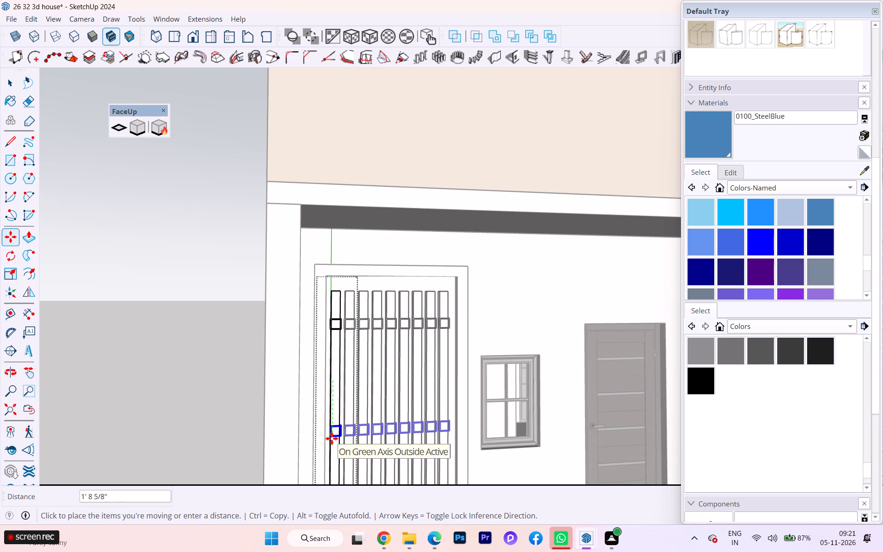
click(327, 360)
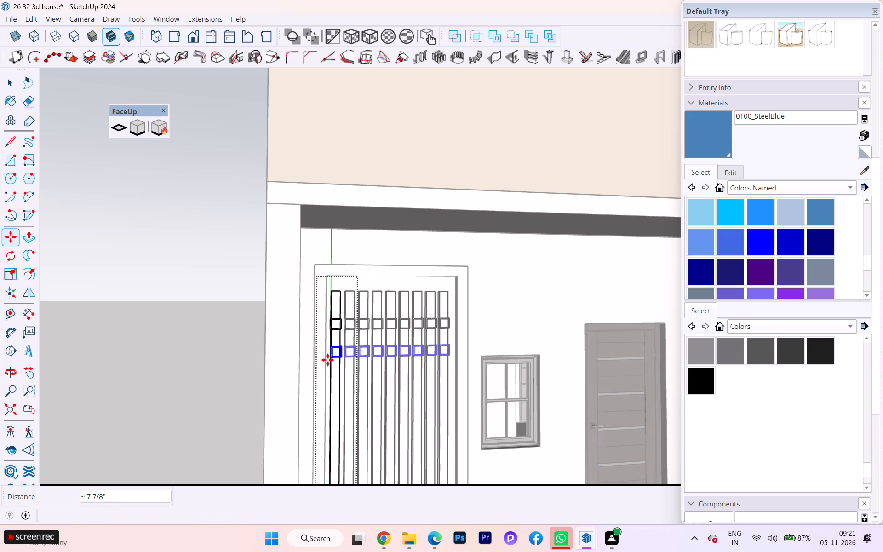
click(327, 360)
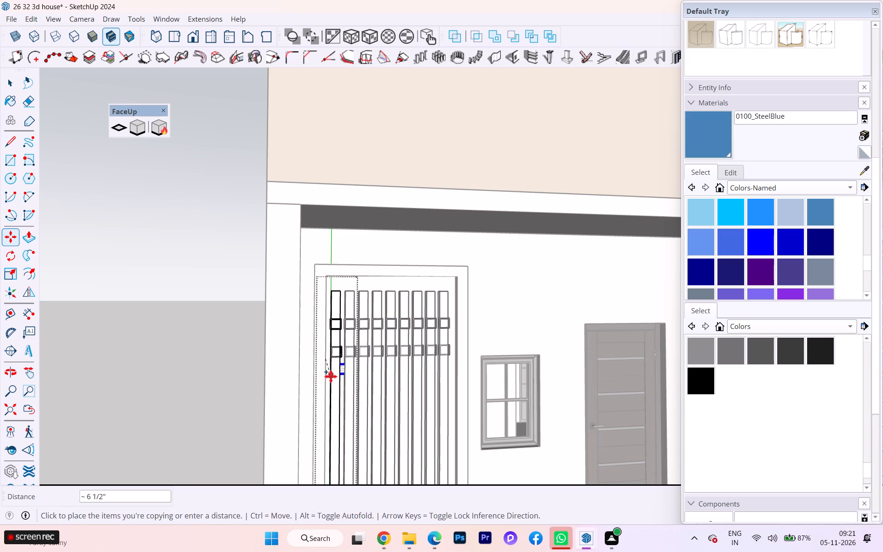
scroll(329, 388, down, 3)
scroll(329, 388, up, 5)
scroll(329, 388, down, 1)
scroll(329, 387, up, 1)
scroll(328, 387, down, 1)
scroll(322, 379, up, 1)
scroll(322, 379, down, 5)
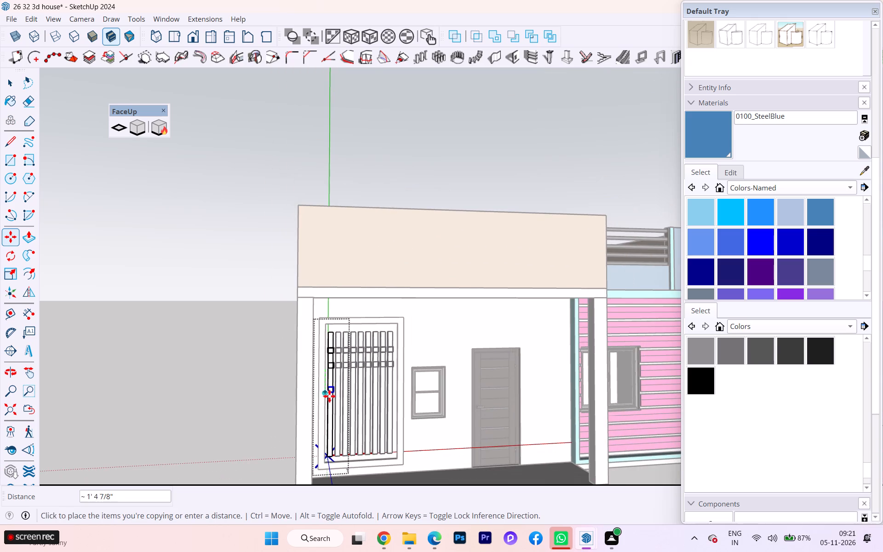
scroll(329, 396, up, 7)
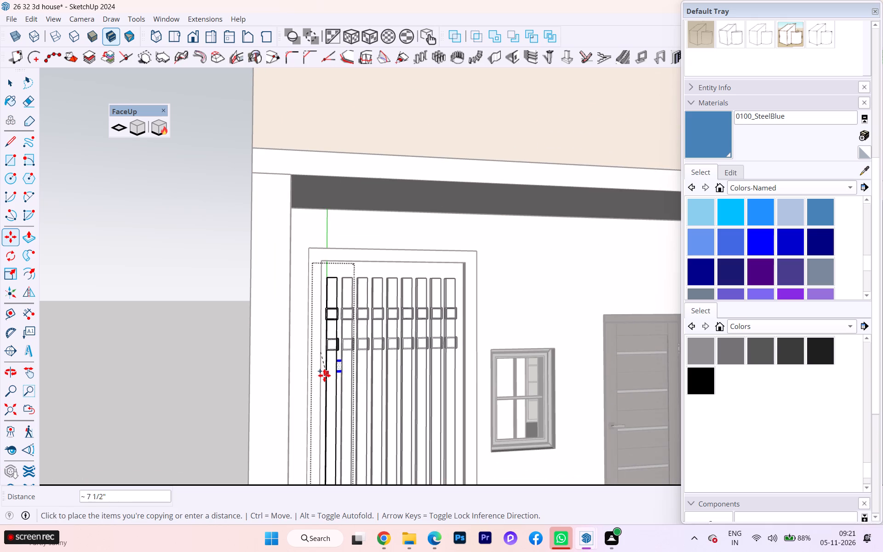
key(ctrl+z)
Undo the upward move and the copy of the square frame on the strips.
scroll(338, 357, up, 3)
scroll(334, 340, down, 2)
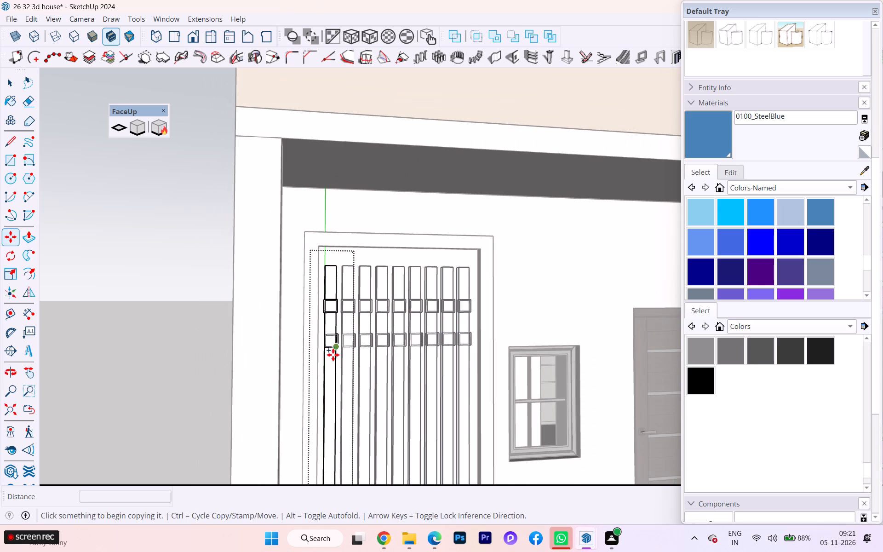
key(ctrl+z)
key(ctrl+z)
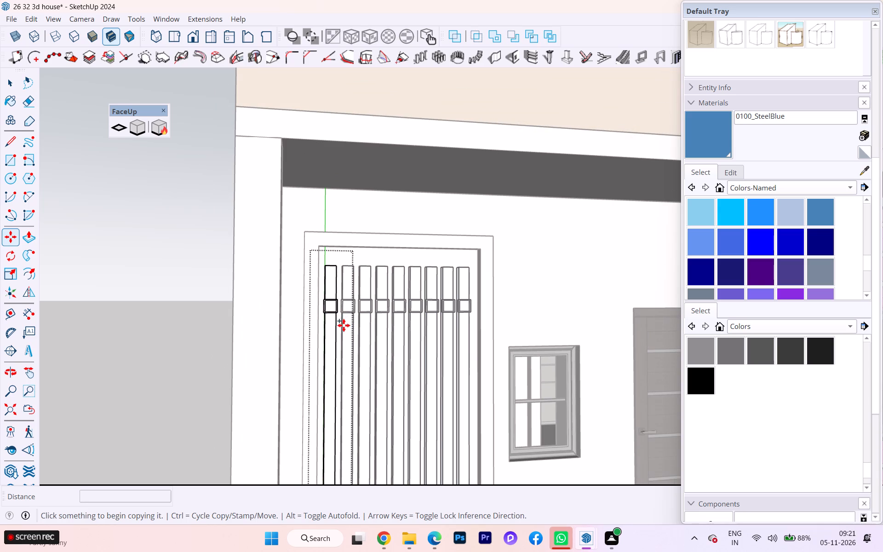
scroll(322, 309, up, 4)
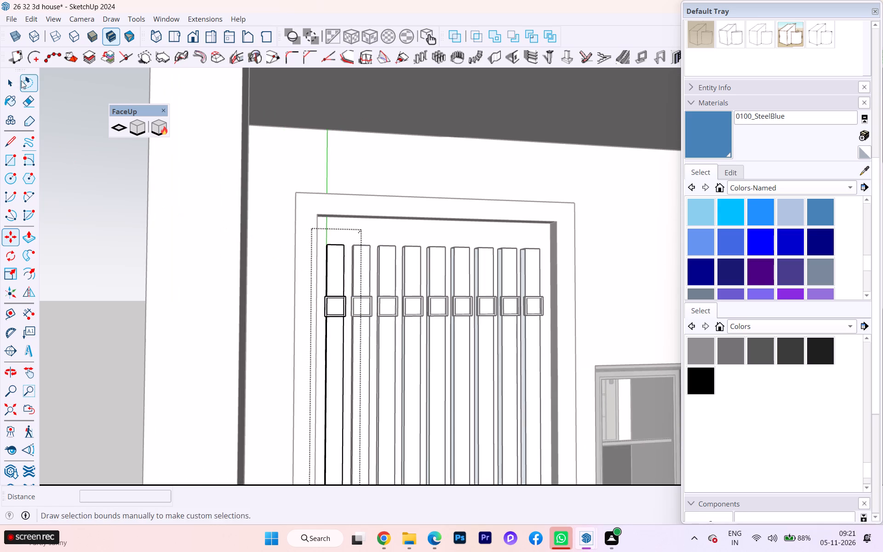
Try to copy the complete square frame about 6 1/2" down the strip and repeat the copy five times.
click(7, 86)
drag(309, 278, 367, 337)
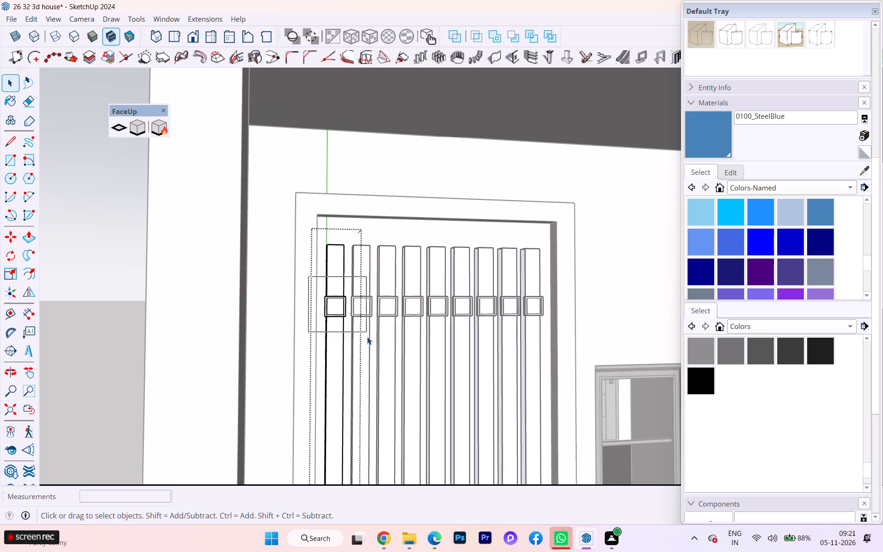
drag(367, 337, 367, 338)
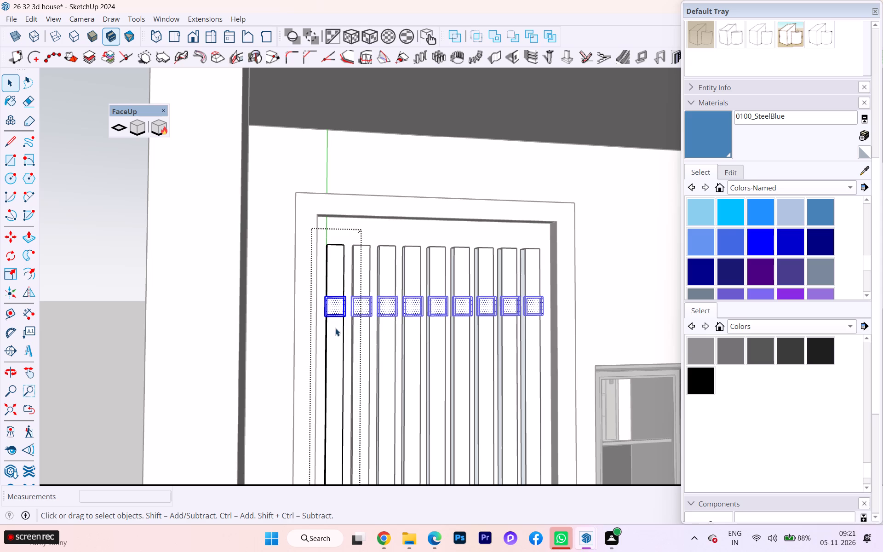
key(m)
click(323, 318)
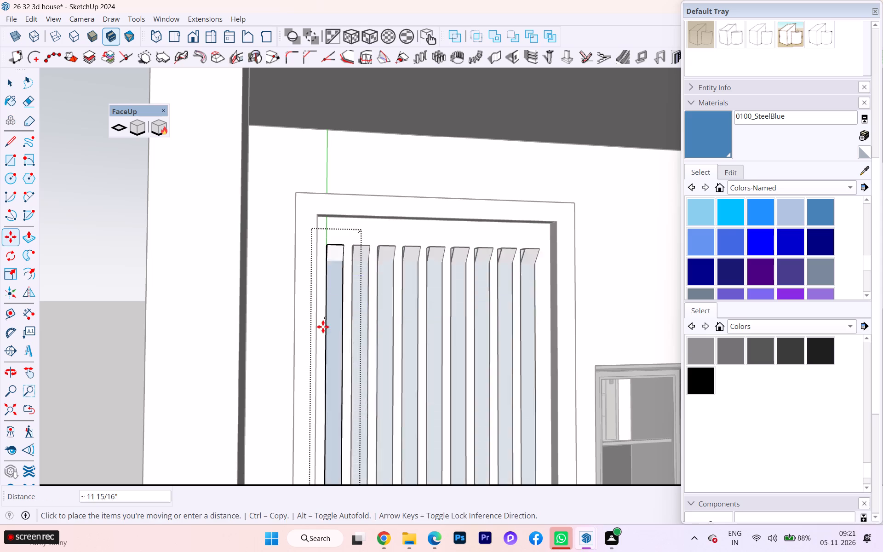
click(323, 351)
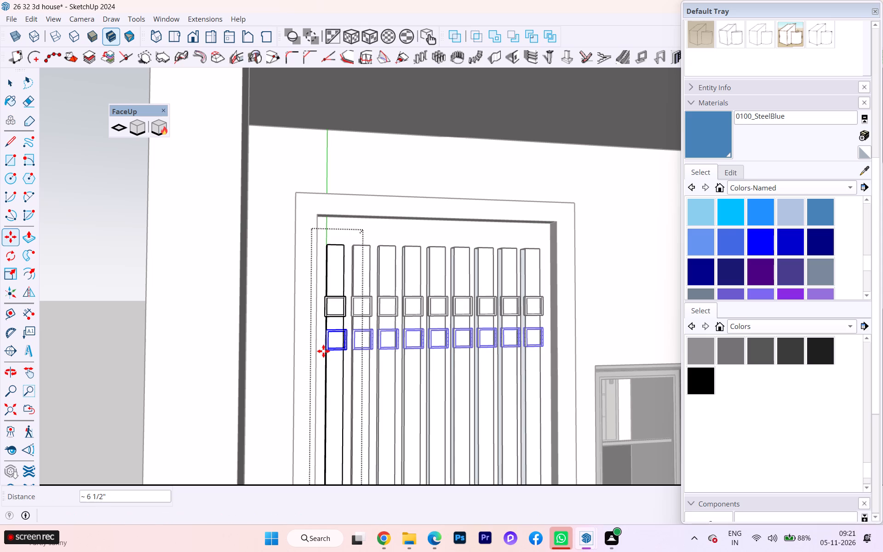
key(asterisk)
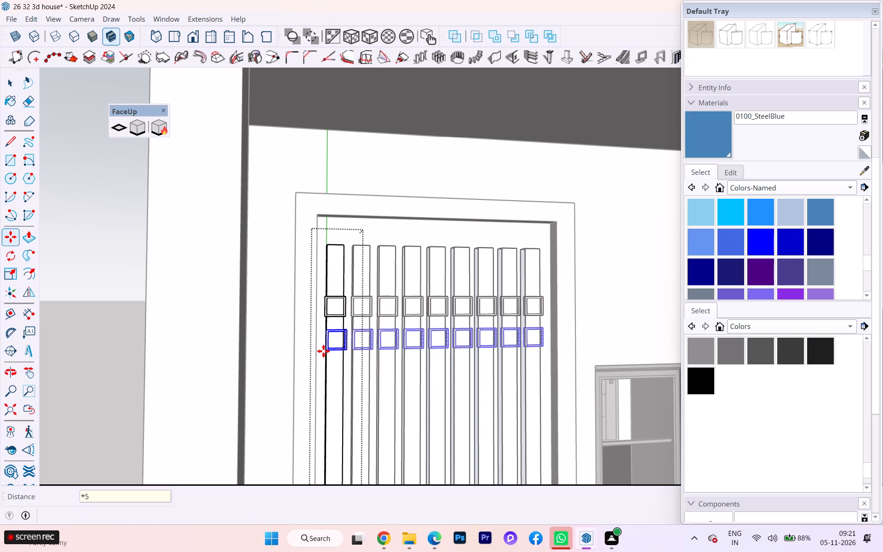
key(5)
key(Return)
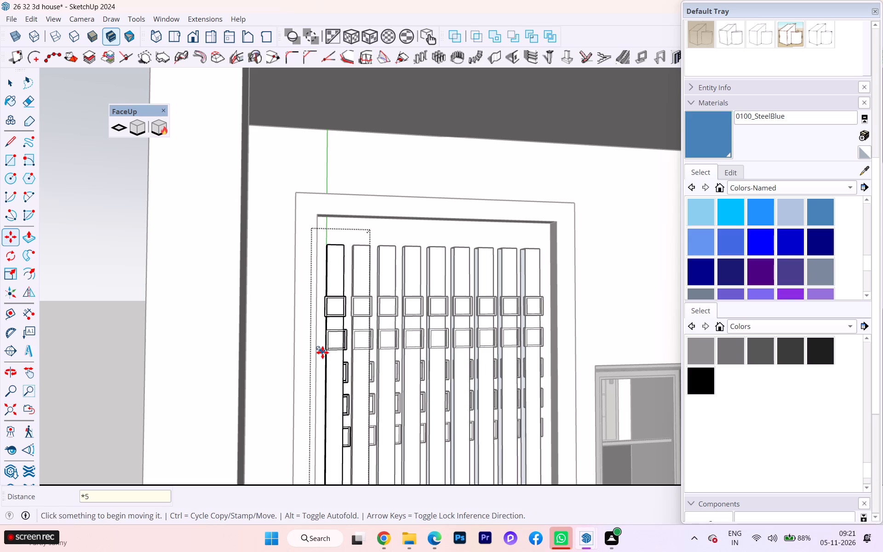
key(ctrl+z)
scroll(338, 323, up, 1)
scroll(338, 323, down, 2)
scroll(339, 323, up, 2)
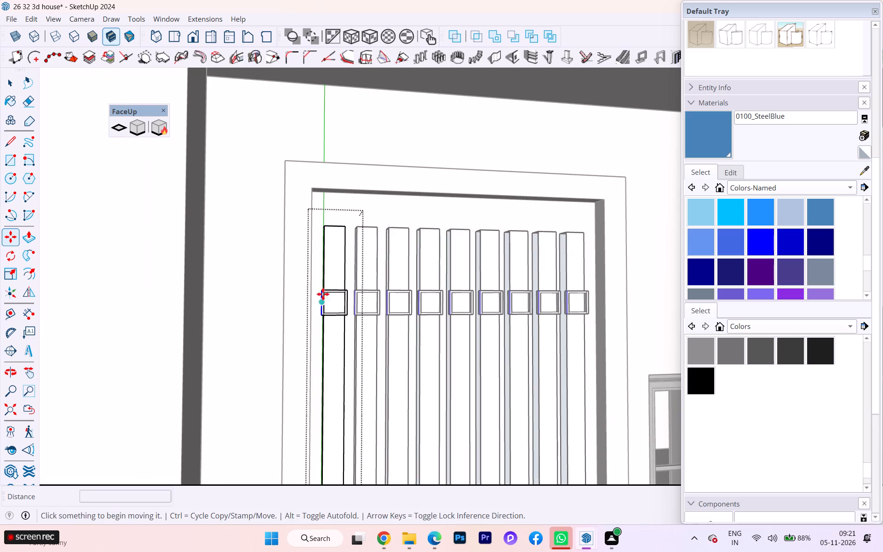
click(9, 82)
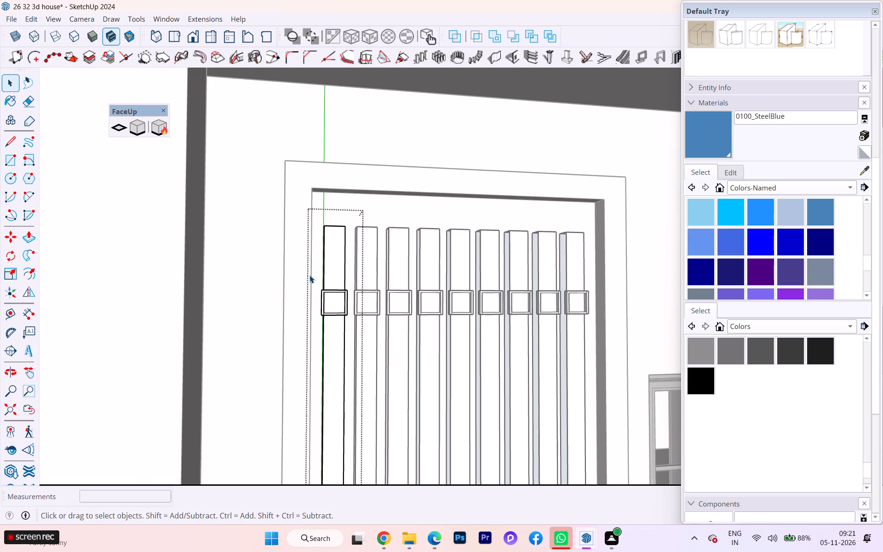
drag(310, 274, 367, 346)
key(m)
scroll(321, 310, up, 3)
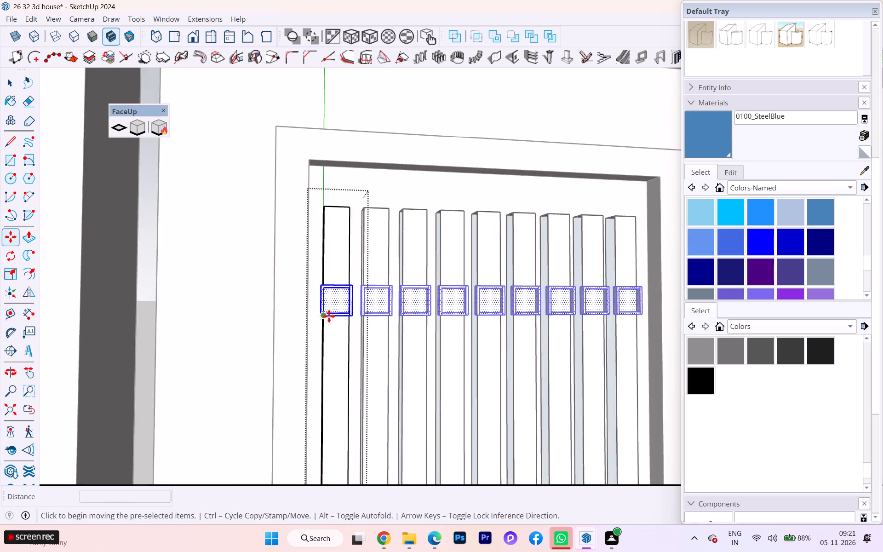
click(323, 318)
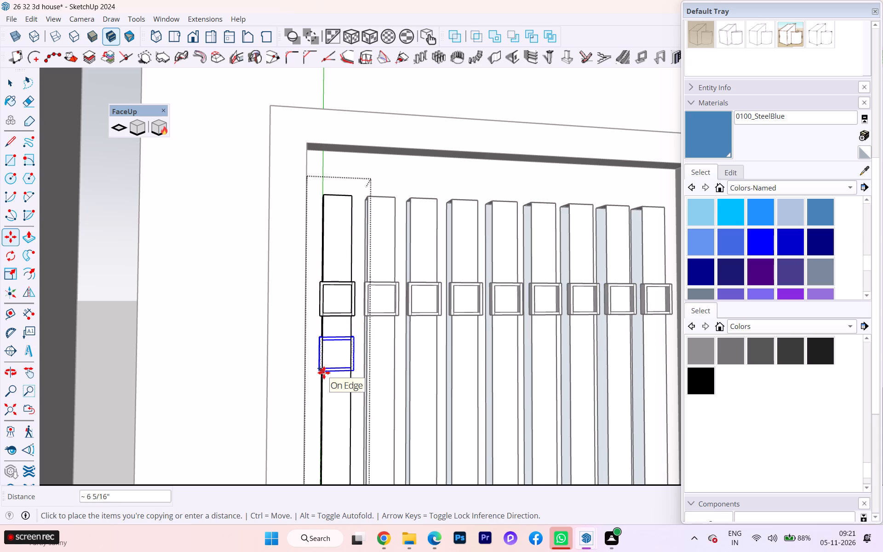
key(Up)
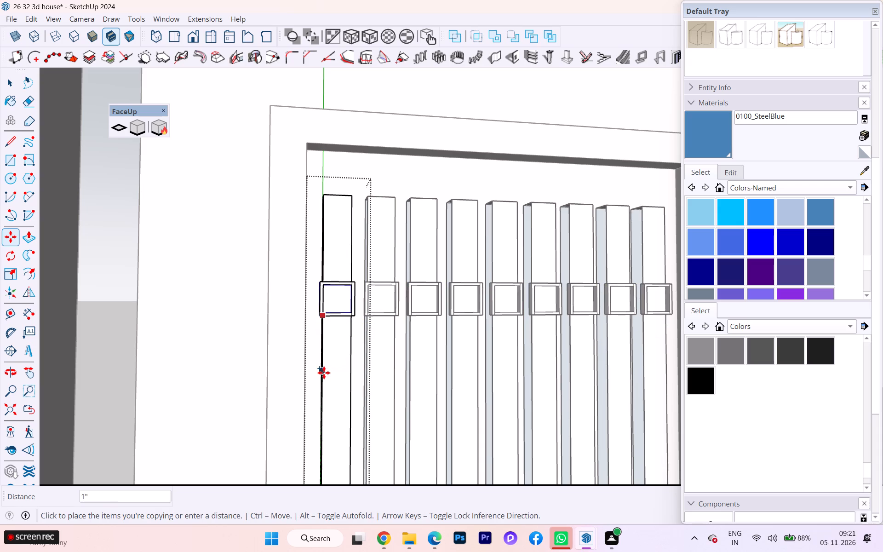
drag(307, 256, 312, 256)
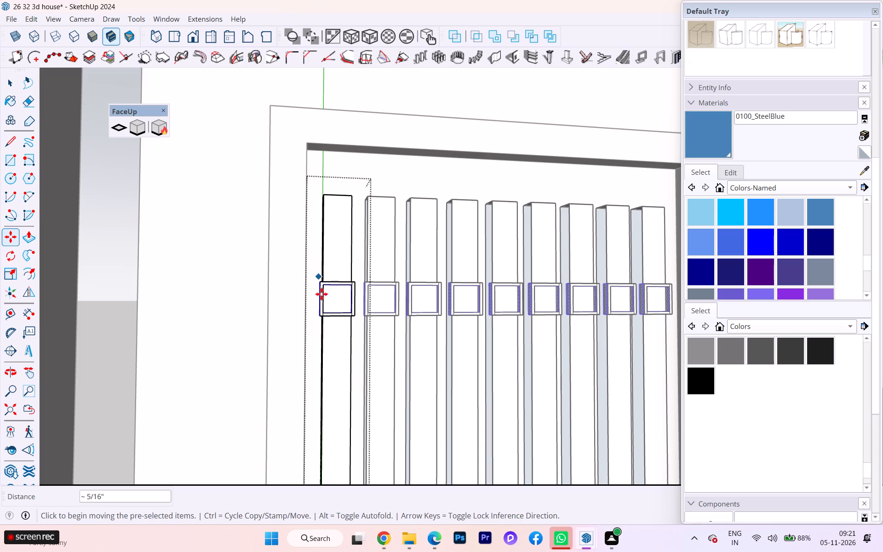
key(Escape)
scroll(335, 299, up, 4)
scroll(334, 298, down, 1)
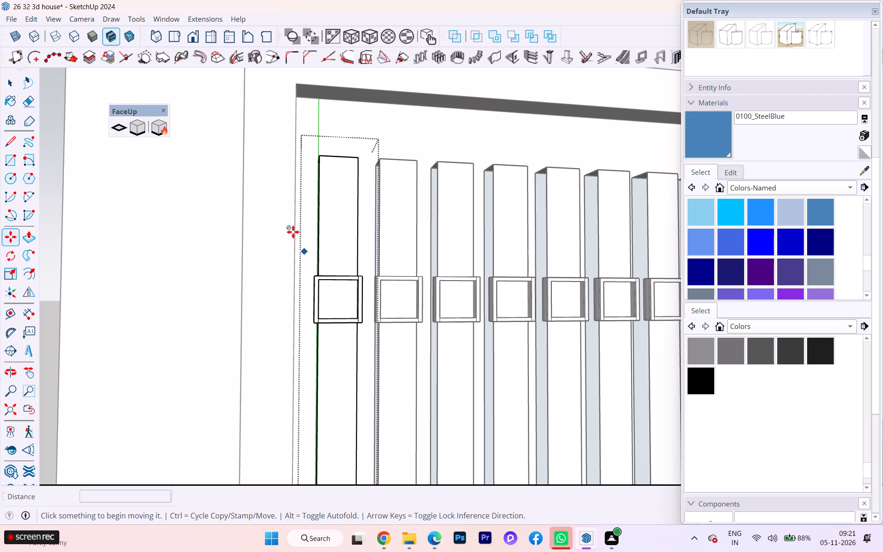
Examine the raised square frames and how they sit on the strips from several angles.
click(19, 83)
scroll(360, 287, up, 2)
scroll(366, 297, down, 1)
scroll(367, 300, up, 2)
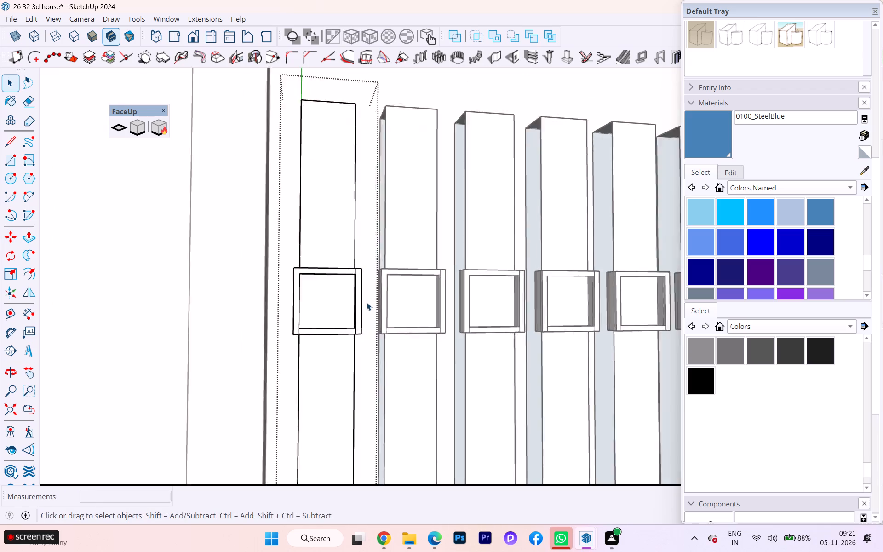
scroll(367, 302, up, 1)
middle_drag(349, 313, 103, 352)
scroll(156, 341, down, 1)
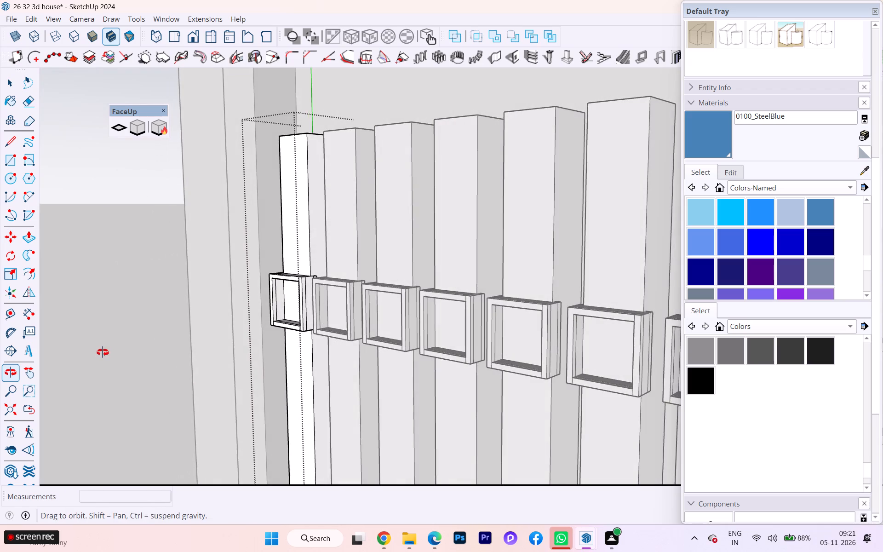
middle_drag(103, 352, 303, 360)
scroll(420, 313, up, 4)
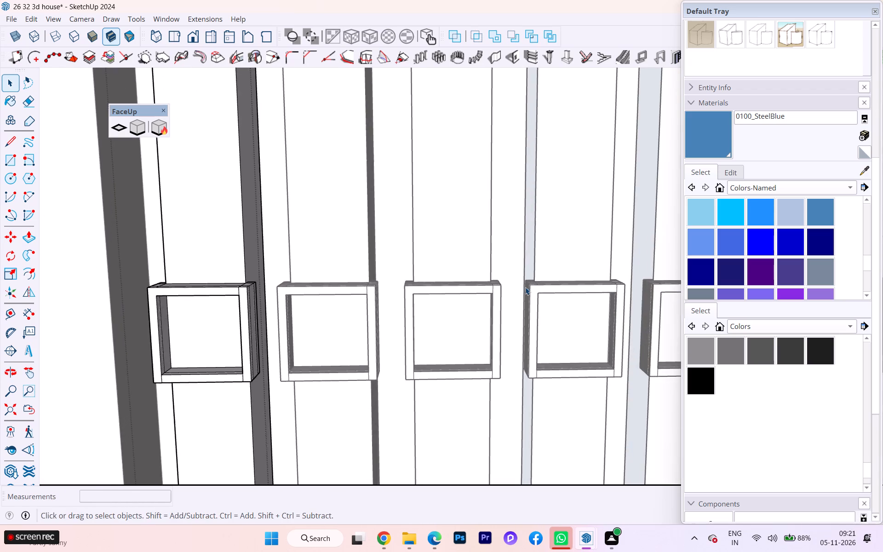
scroll(525, 287, up, 3)
middle_drag(485, 299, 315, 357)
scroll(513, 272, up, 5)
scroll(497, 290, down, 4)
scroll(497, 290, up, 3)
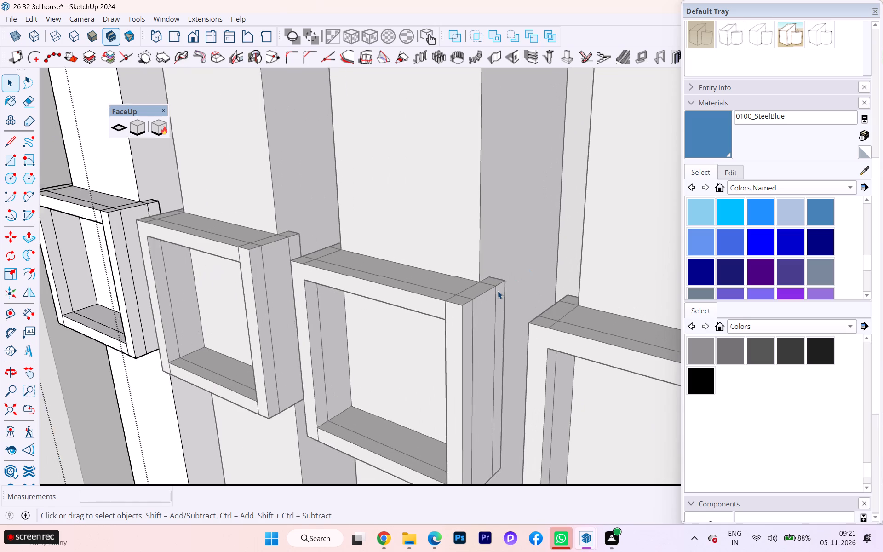
scroll(511, 291, down, 1)
middle_drag(510, 294, 401, 345)
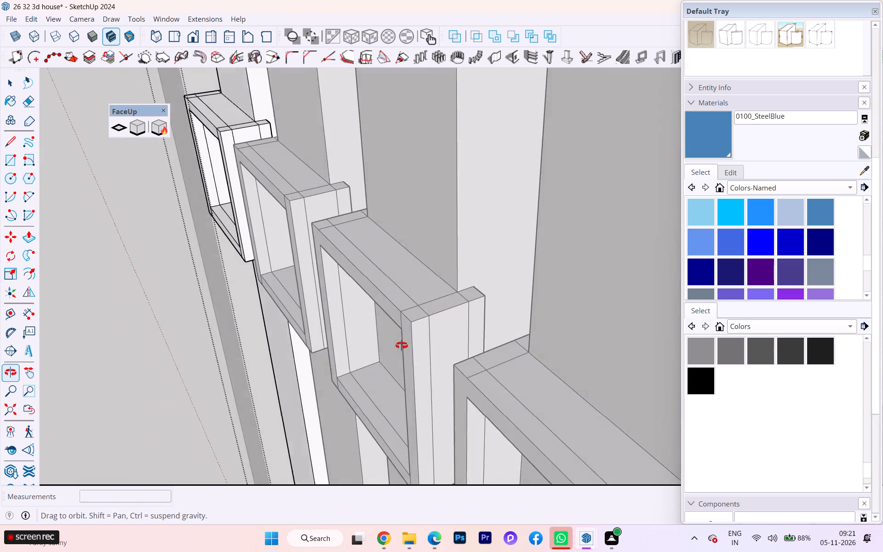
middle_drag(401, 345, 776, 398)
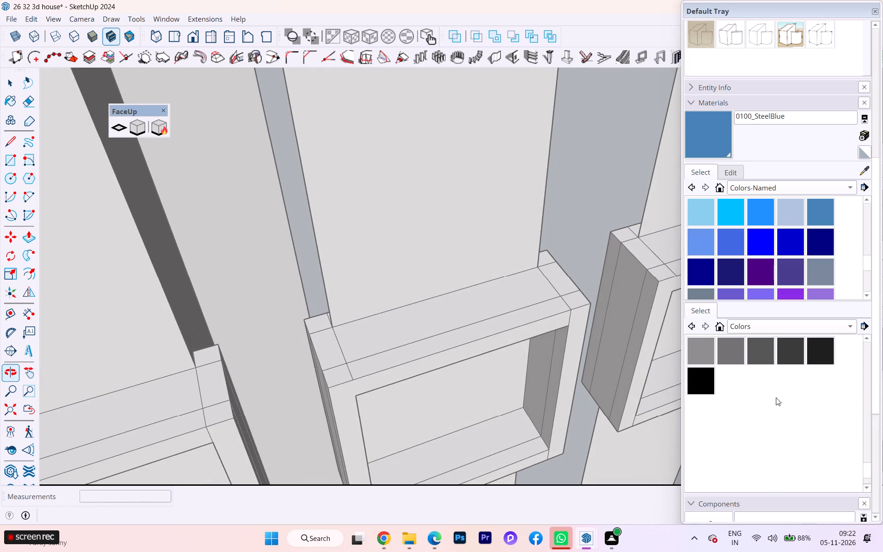
scroll(636, 367, down, 6)
scroll(618, 364, up, 1)
scroll(550, 371, down, 6)
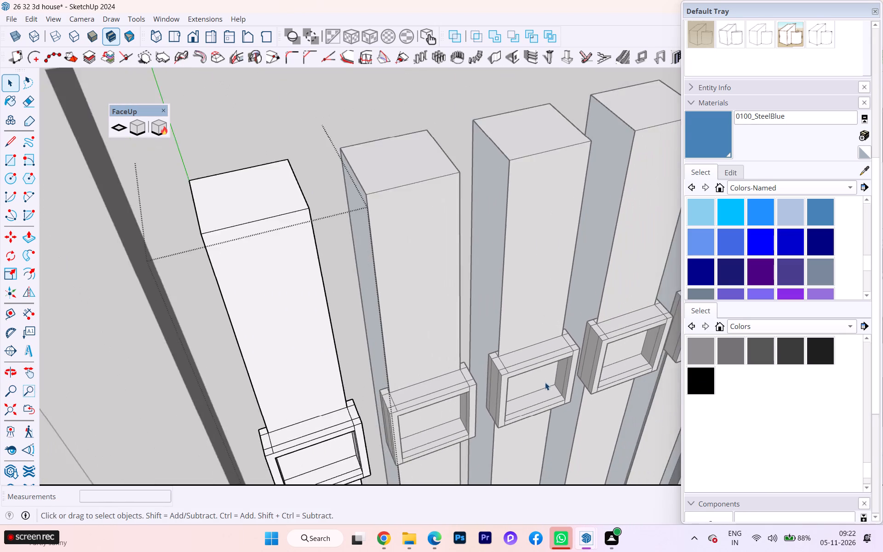
scroll(537, 384, down, 3)
middle_drag(535, 387, 474, 301)
scroll(501, 344, down, 1)
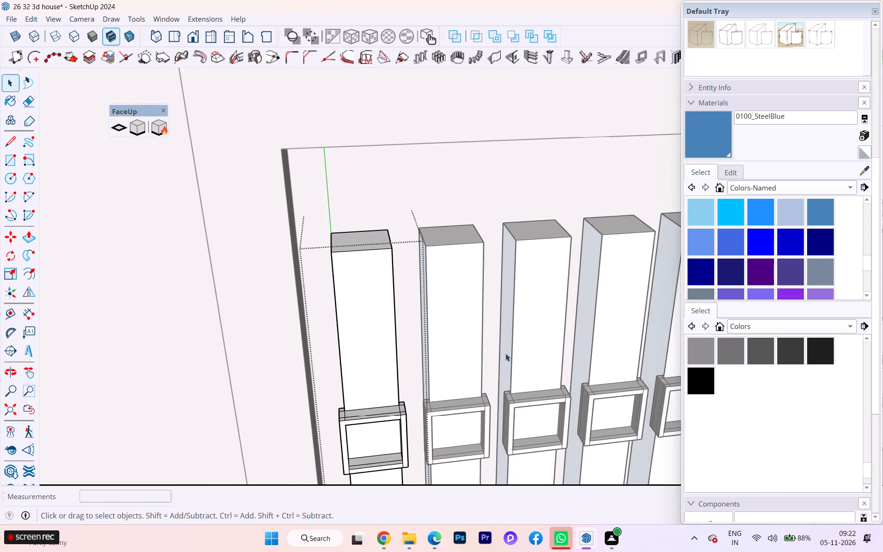
middle_drag(506, 354, 448, 233)
scroll(476, 380, down, 6)
scroll(471, 431, down, 4)
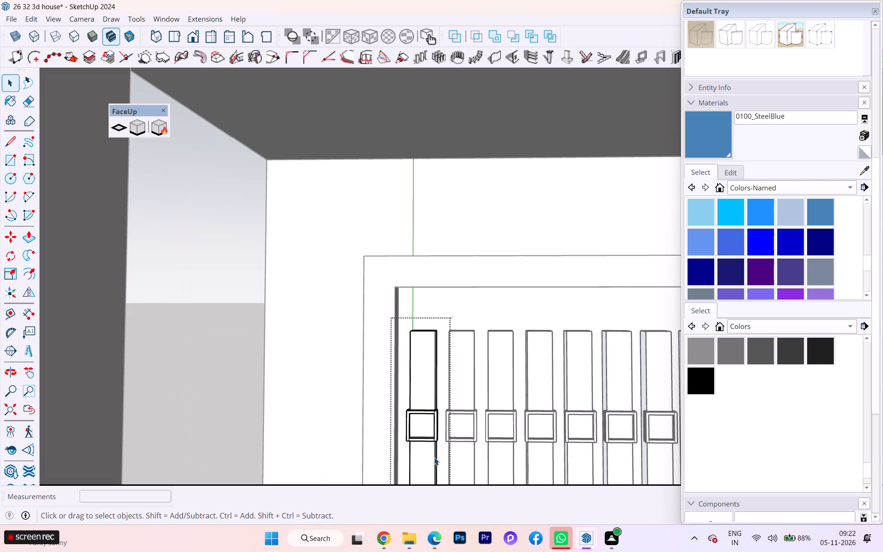
Undo the construction of the raised square frames, back to the plain vertical strips.
key(ctrl+z)
key(ctrl+z)
key(ctrl+z)
key(ctrl+z)
key(ctrl+z)
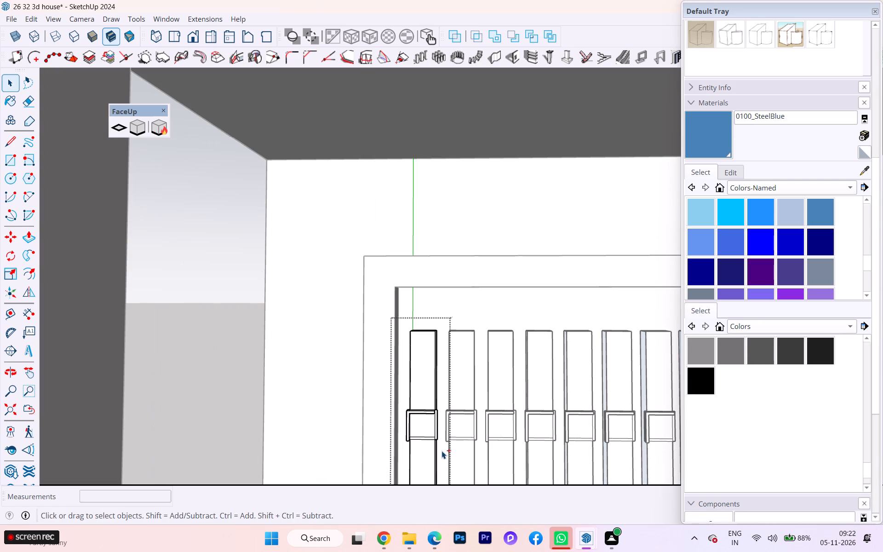
key(ctrl+z)
key(ctrl+z)
key(ctrl+z)
key(ctrl+z)
key(ctrl+z)
key(ctrl+z)
scroll(441, 446, down, 1)
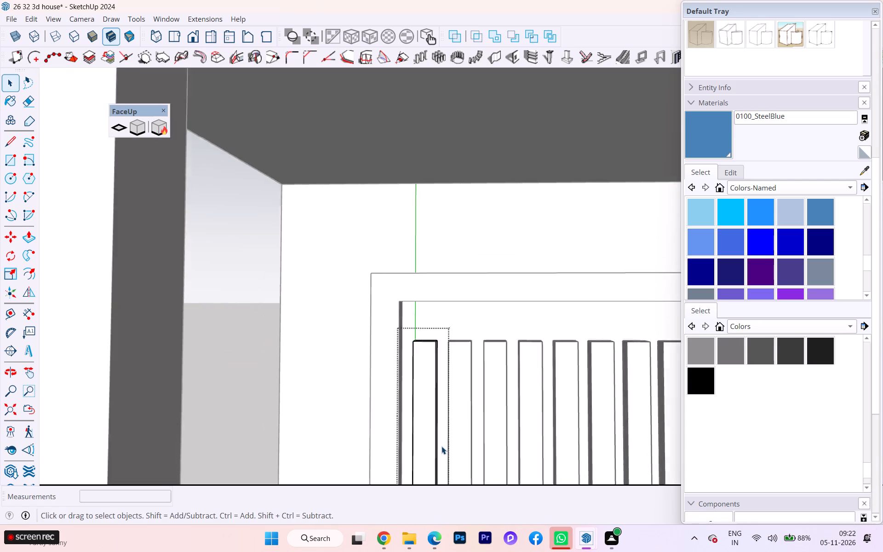
scroll(441, 446, down, 1)
scroll(493, 335, down, 4)
scroll(493, 335, up, 1)
scroll(492, 335, down, 2)
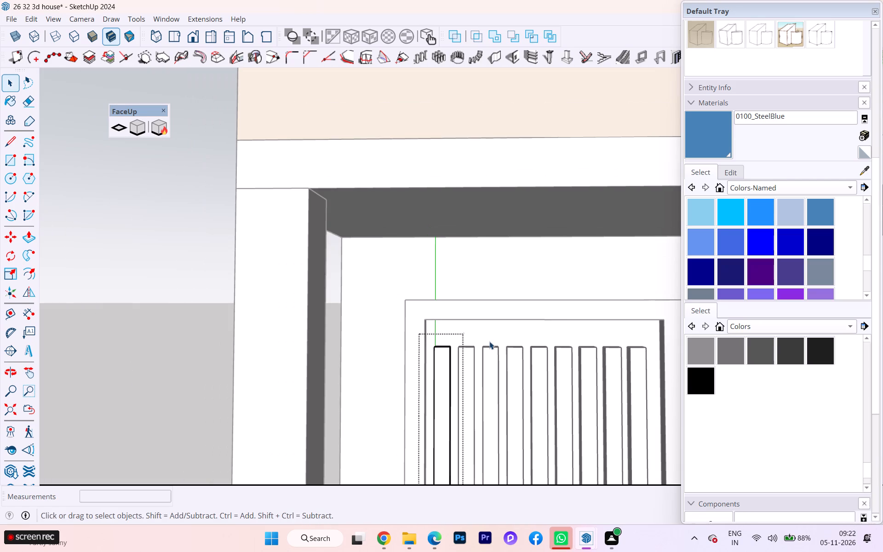
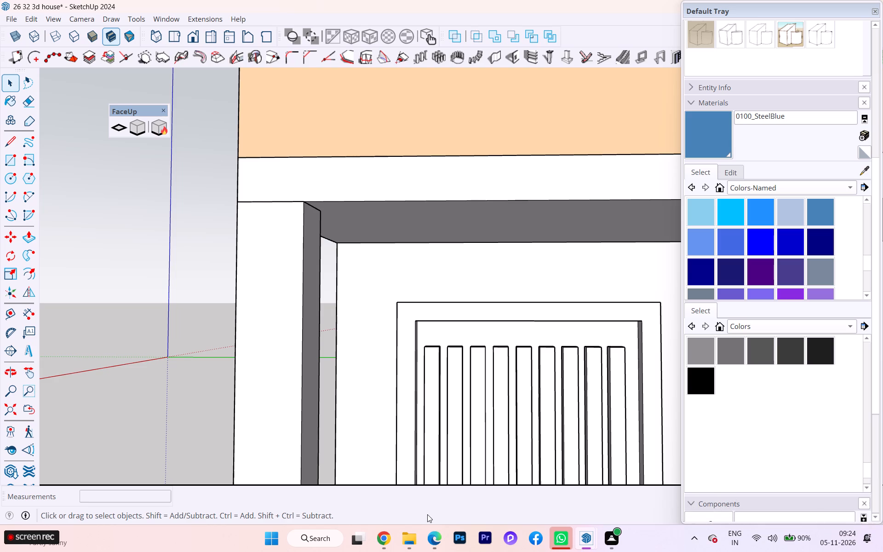
Examine the porch front with its slatted panel, small window and dark door from several angles and distances.
scroll(549, 530, up, 1)
scroll(545, 523, down, 1)
scroll(532, 514, up, 1)
scroll(482, 372, down, 3)
middle_drag(451, 368, 427, 362)
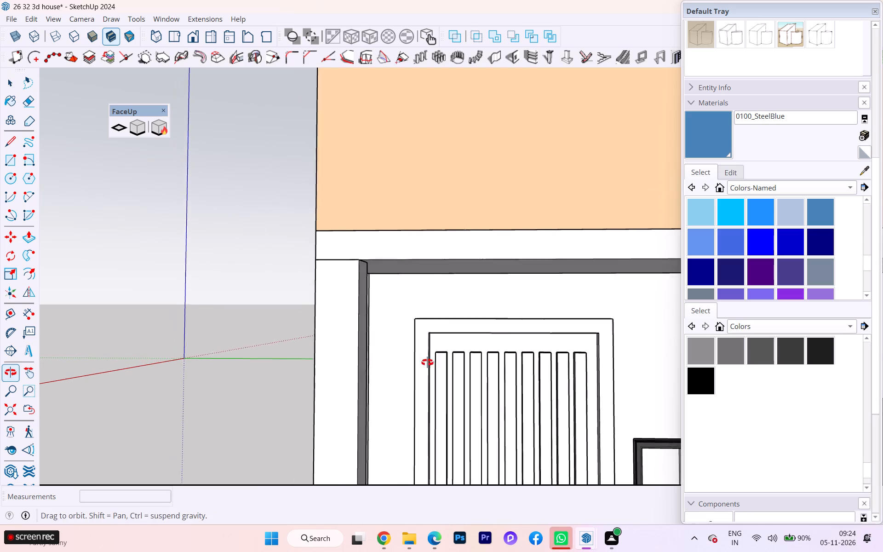
middle_drag(427, 362, 350, 361)
scroll(476, 381, down, 2)
scroll(457, 372, up, 1)
scroll(456, 372, down, 6)
scroll(482, 402, down, 2)
scroll(413, 385, down, 4)
middle_drag(407, 395, 444, 396)
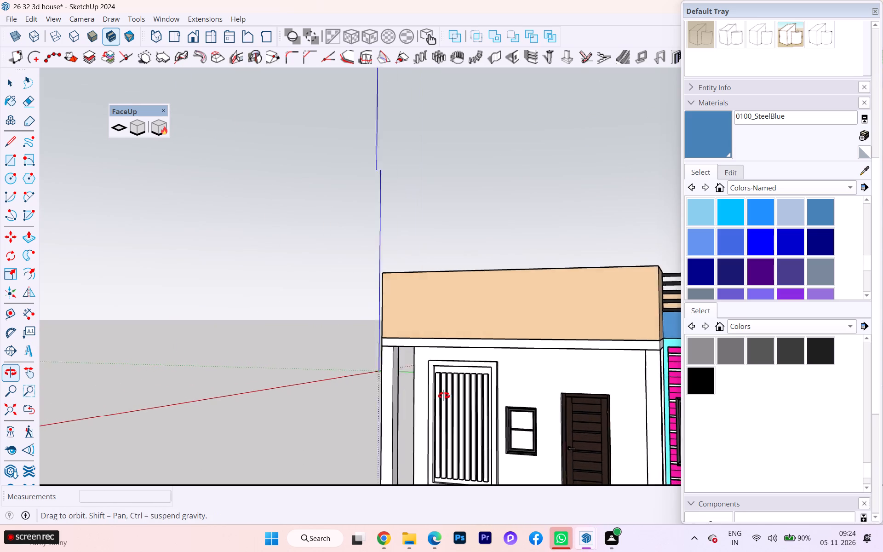
middle_drag(444, 396, 520, 401)
scroll(492, 408, up, 3)
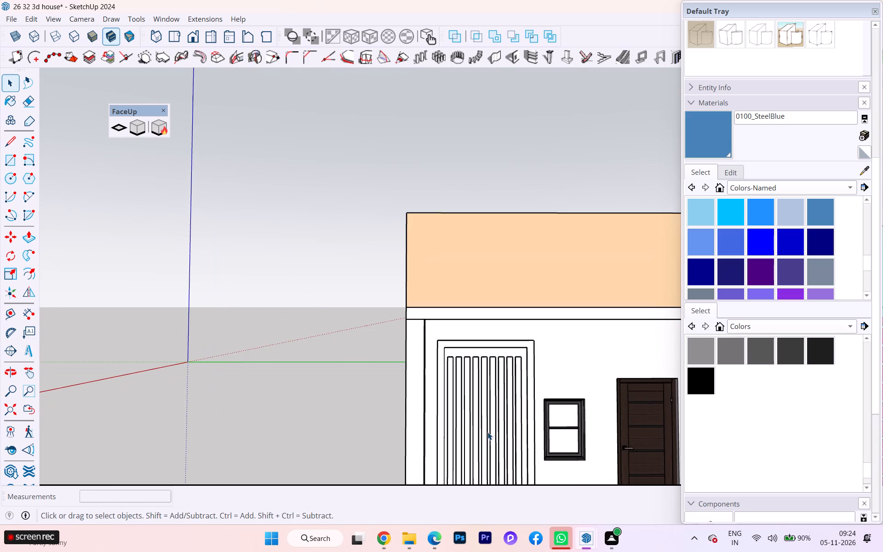
scroll(473, 425, down, 4)
scroll(457, 414, up, 1)
scroll(396, 420, down, 3)
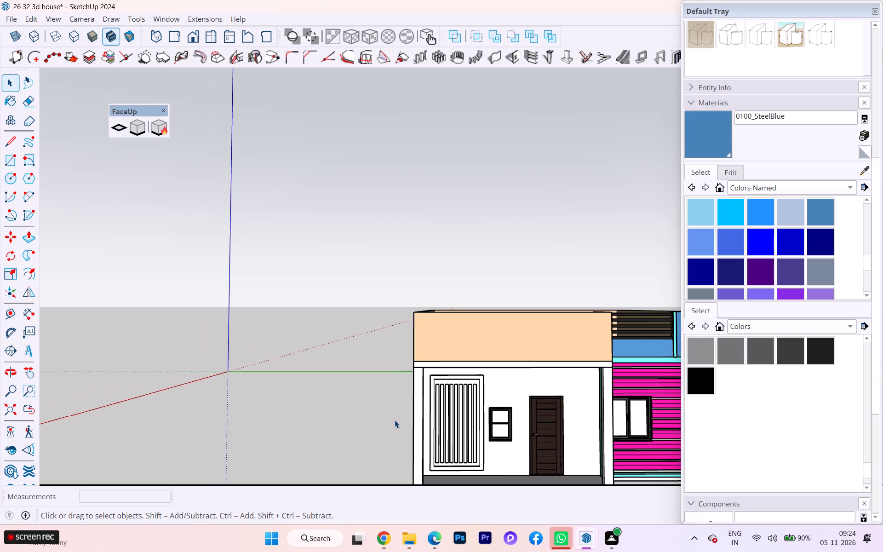
scroll(463, 458, up, 2)
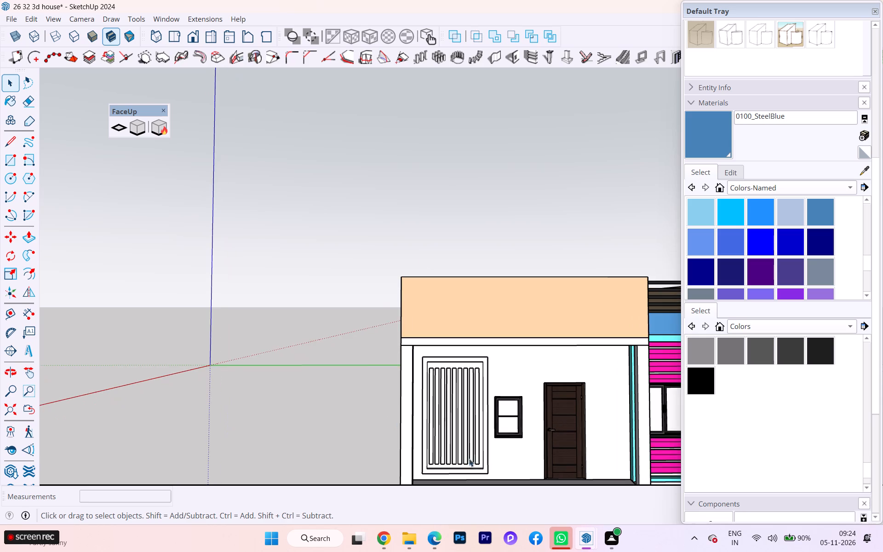
middle_drag(473, 466, 459, 394)
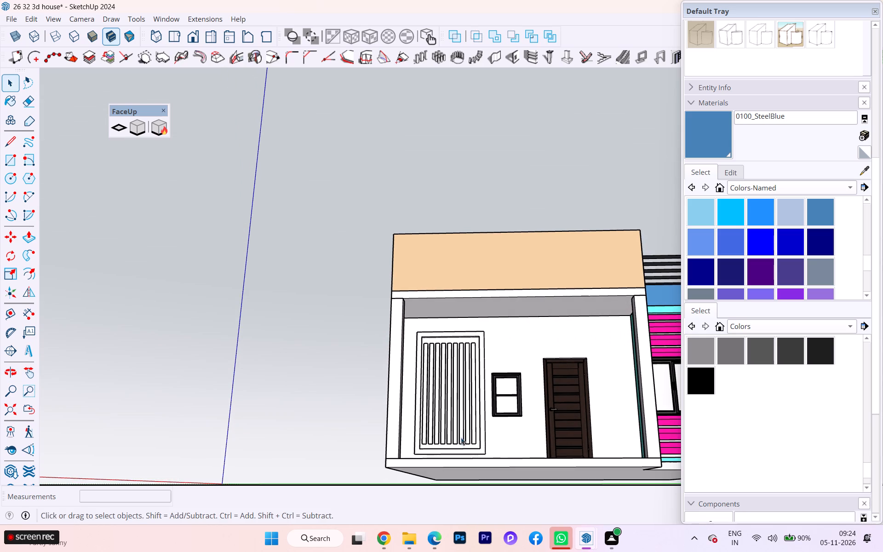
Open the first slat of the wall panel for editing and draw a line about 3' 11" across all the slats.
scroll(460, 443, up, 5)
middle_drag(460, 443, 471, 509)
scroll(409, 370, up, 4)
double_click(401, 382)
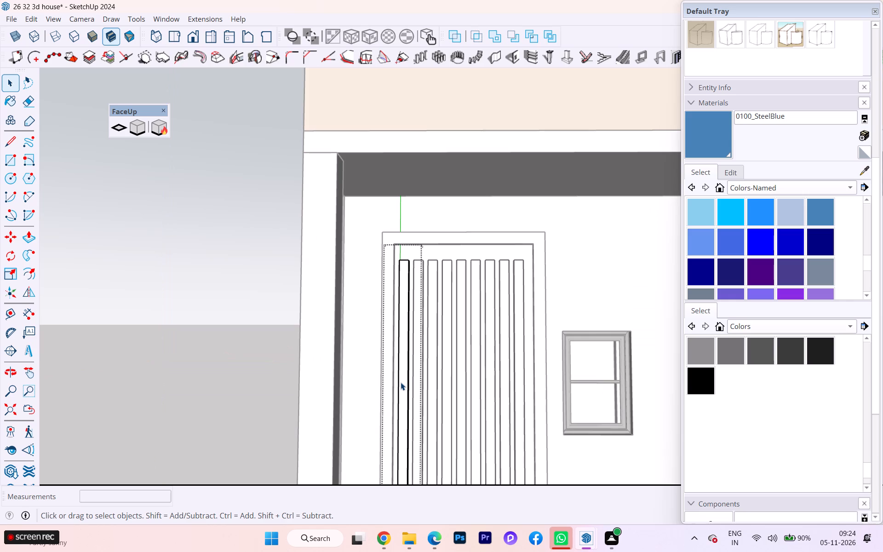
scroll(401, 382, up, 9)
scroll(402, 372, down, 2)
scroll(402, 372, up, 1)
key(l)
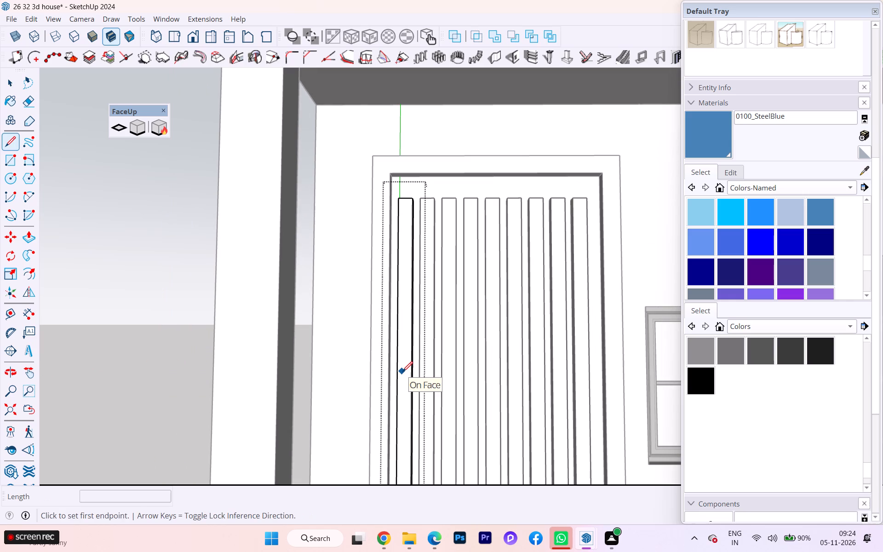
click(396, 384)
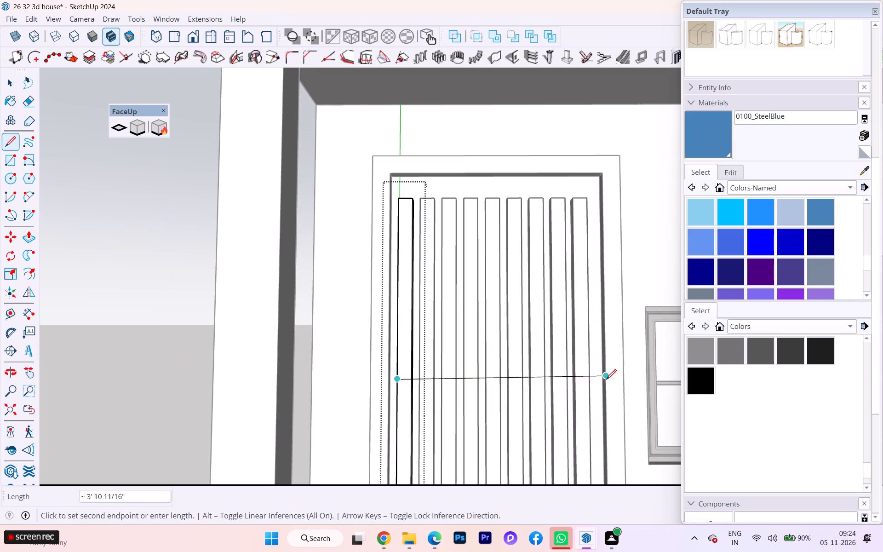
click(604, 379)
Examine how the crossing line sits against the slats and panel frame from both sides.
scroll(517, 397, down, 1)
scroll(512, 399, up, 7)
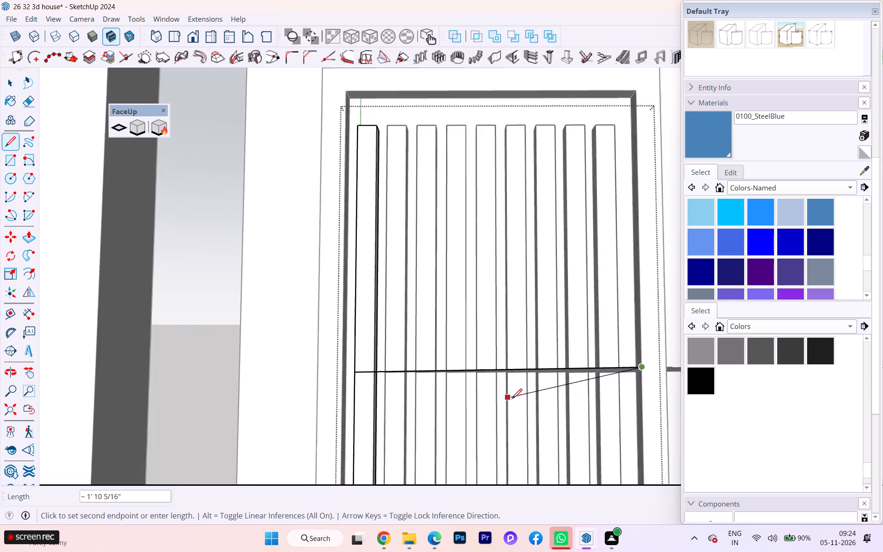
scroll(512, 399, up, 1)
scroll(590, 394, up, 6)
scroll(625, 399, down, 1)
middle_drag(607, 400, 434, 429)
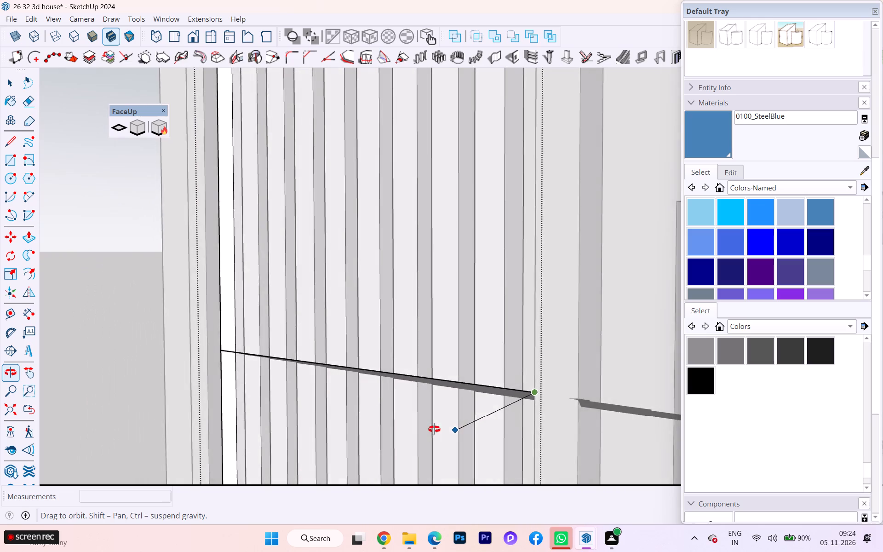
middle_drag(434, 429, 358, 422)
scroll(447, 388, up, 7)
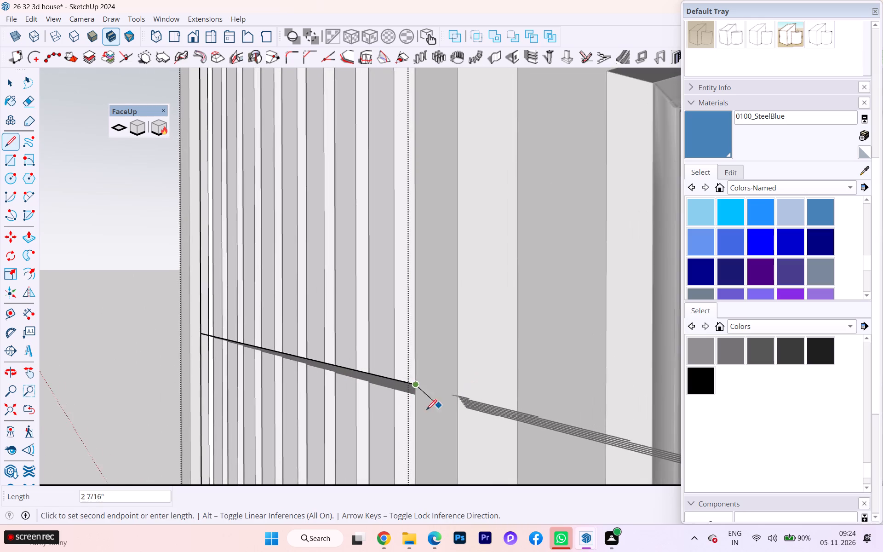
scroll(426, 410, up, 1)
scroll(426, 410, down, 5)
scroll(424, 410, up, 3)
scroll(409, 417, down, 1)
scroll(409, 417, up, 2)
middle_drag(408, 416, 696, 418)
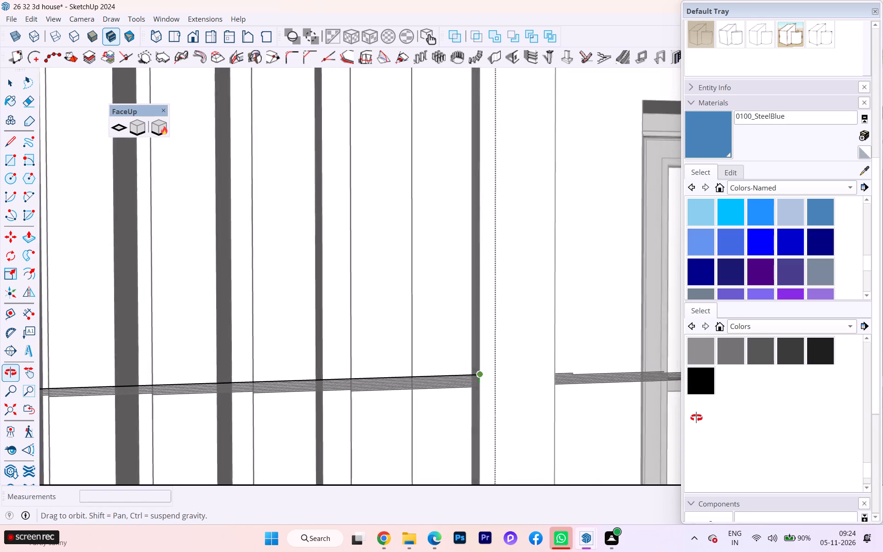
middle_drag(696, 418, 825, 417)
scroll(525, 384, up, 2)
scroll(525, 384, down, 1)
scroll(525, 384, up, 1)
scroll(460, 401, up, 2)
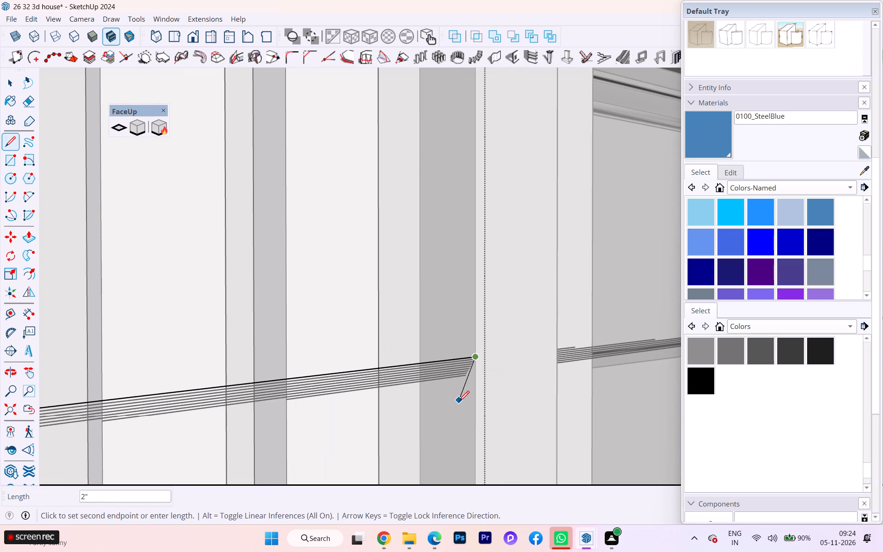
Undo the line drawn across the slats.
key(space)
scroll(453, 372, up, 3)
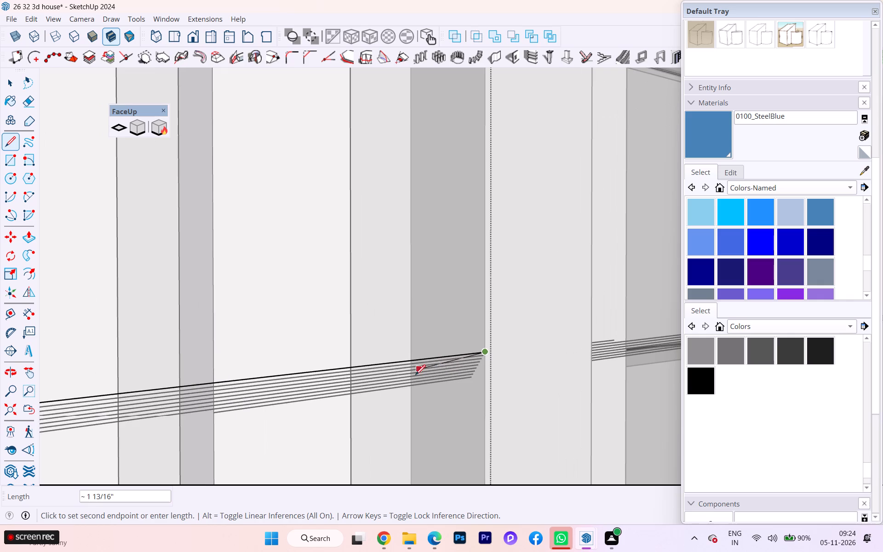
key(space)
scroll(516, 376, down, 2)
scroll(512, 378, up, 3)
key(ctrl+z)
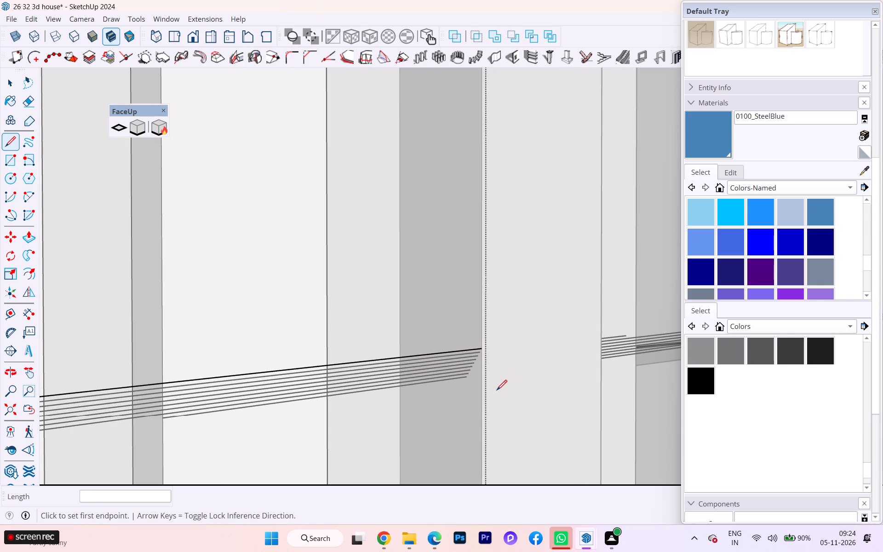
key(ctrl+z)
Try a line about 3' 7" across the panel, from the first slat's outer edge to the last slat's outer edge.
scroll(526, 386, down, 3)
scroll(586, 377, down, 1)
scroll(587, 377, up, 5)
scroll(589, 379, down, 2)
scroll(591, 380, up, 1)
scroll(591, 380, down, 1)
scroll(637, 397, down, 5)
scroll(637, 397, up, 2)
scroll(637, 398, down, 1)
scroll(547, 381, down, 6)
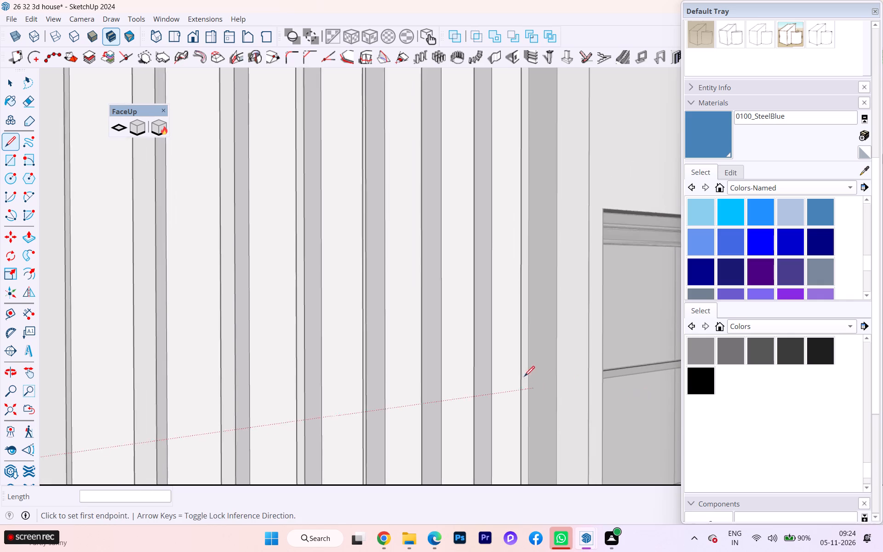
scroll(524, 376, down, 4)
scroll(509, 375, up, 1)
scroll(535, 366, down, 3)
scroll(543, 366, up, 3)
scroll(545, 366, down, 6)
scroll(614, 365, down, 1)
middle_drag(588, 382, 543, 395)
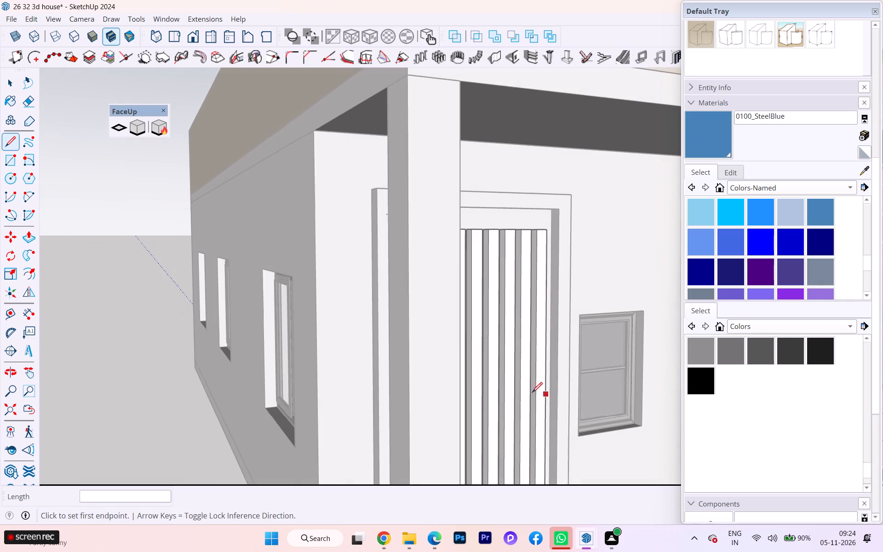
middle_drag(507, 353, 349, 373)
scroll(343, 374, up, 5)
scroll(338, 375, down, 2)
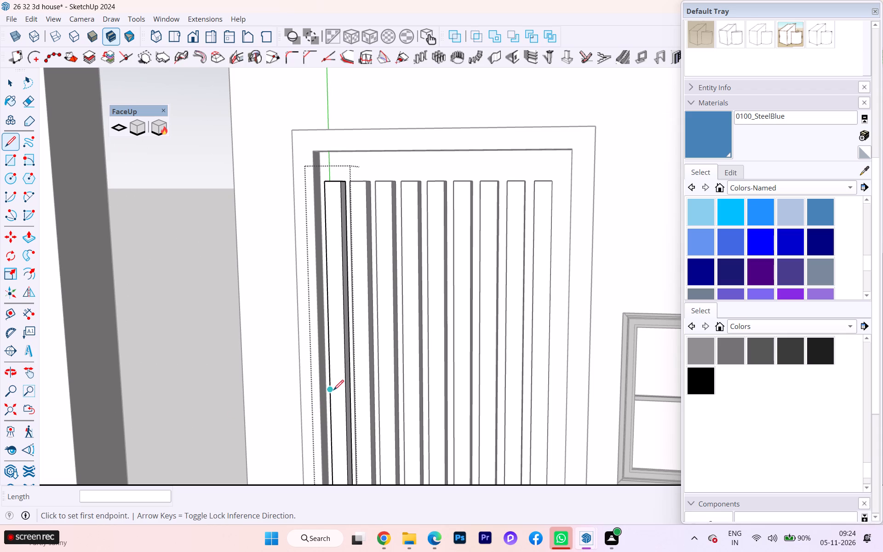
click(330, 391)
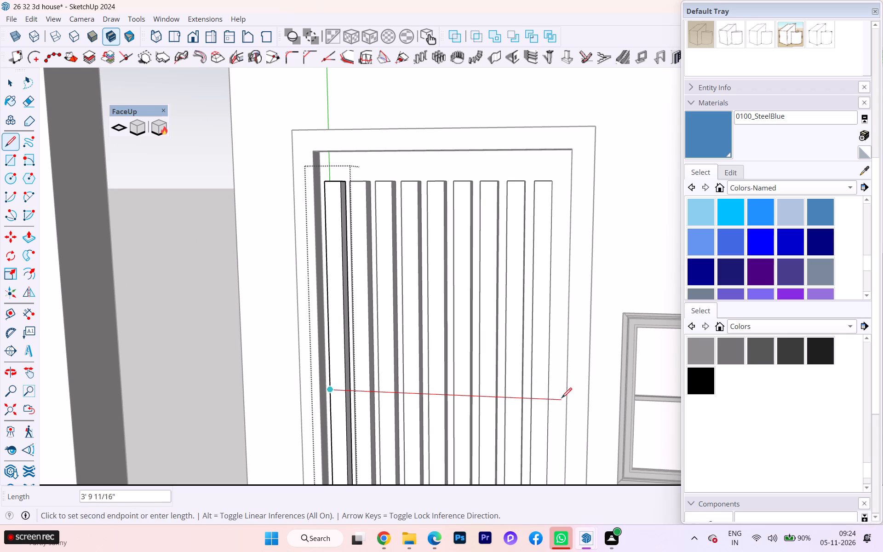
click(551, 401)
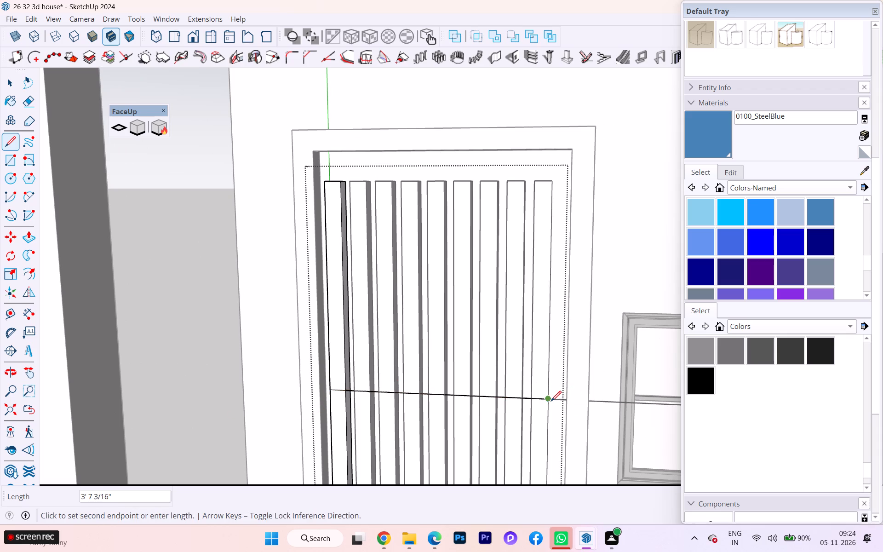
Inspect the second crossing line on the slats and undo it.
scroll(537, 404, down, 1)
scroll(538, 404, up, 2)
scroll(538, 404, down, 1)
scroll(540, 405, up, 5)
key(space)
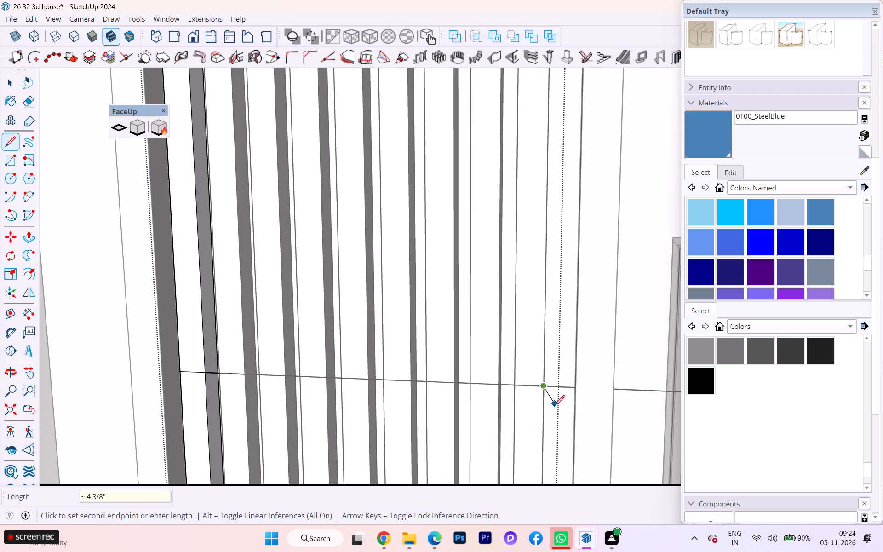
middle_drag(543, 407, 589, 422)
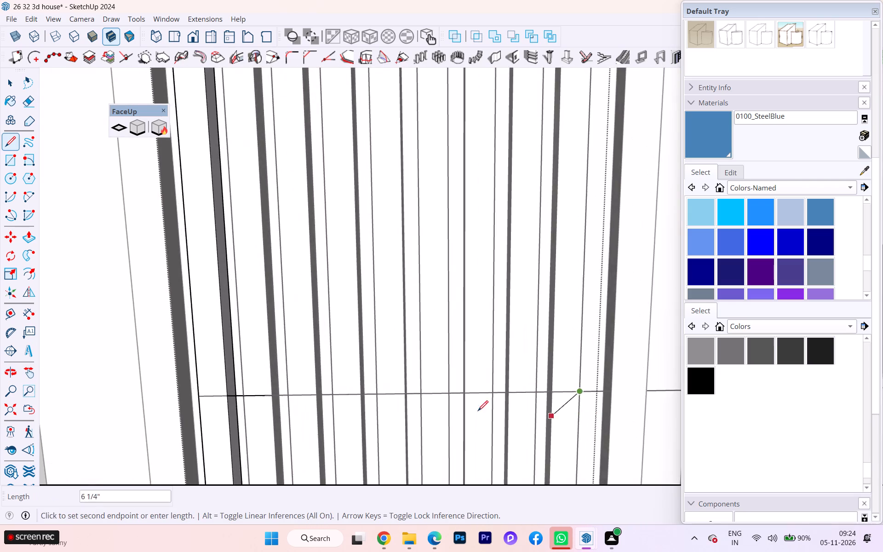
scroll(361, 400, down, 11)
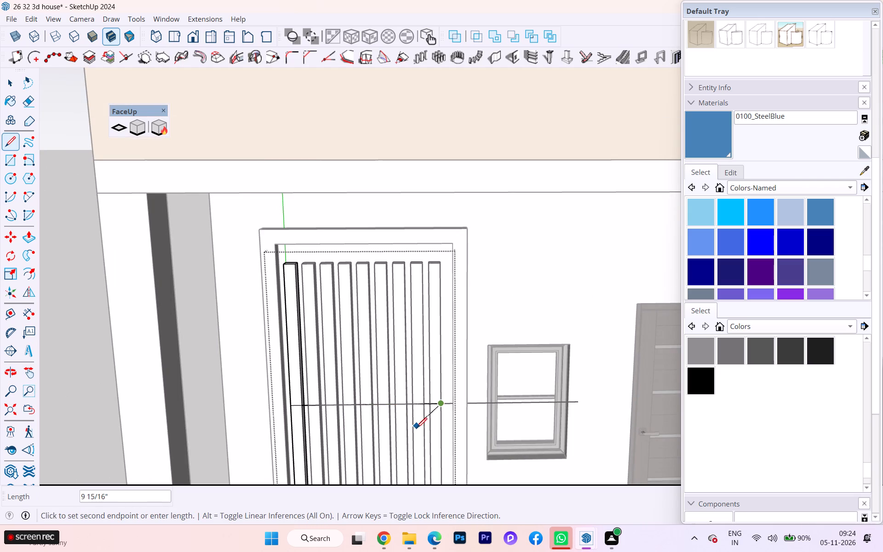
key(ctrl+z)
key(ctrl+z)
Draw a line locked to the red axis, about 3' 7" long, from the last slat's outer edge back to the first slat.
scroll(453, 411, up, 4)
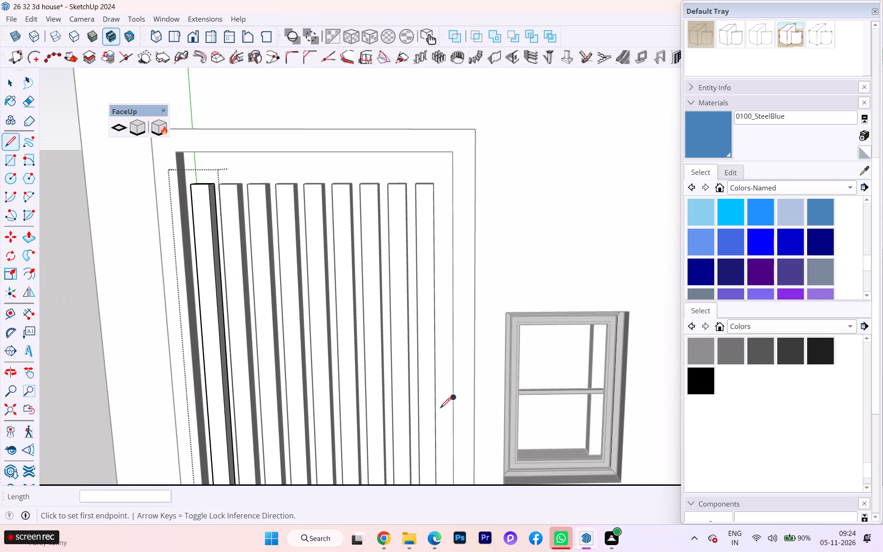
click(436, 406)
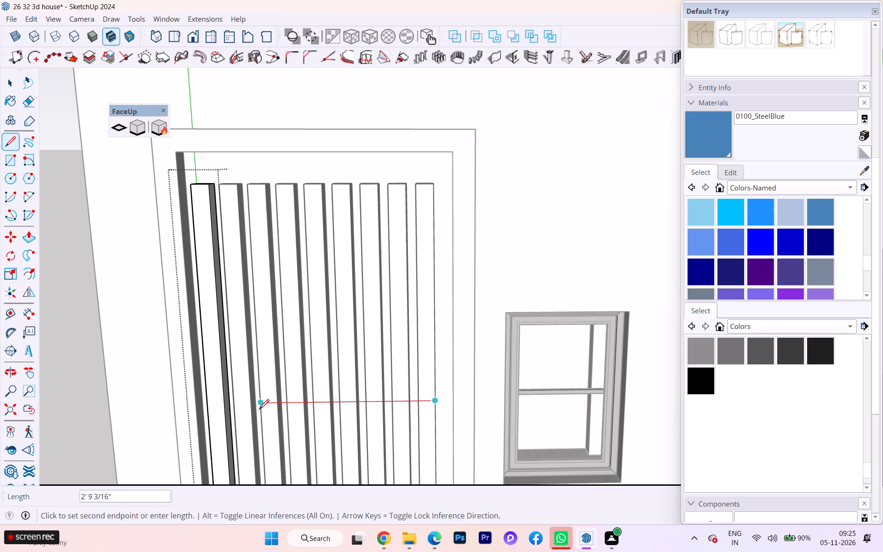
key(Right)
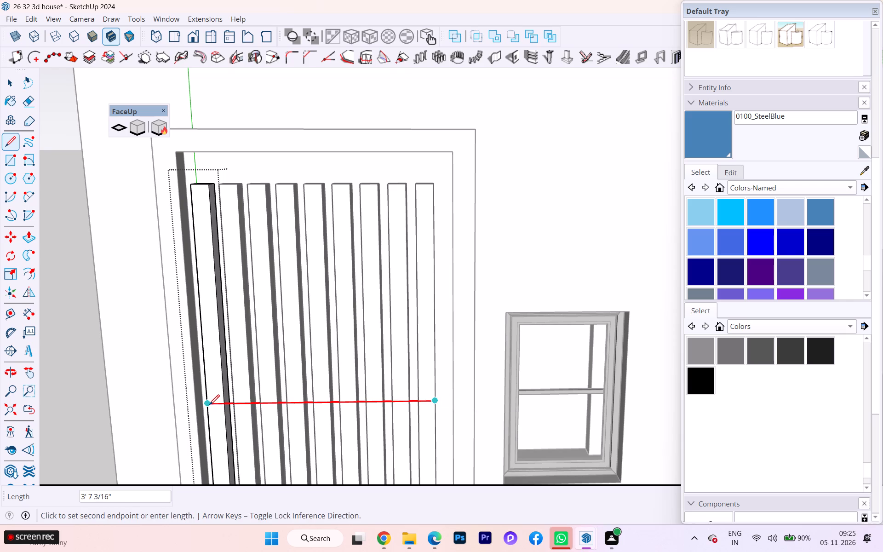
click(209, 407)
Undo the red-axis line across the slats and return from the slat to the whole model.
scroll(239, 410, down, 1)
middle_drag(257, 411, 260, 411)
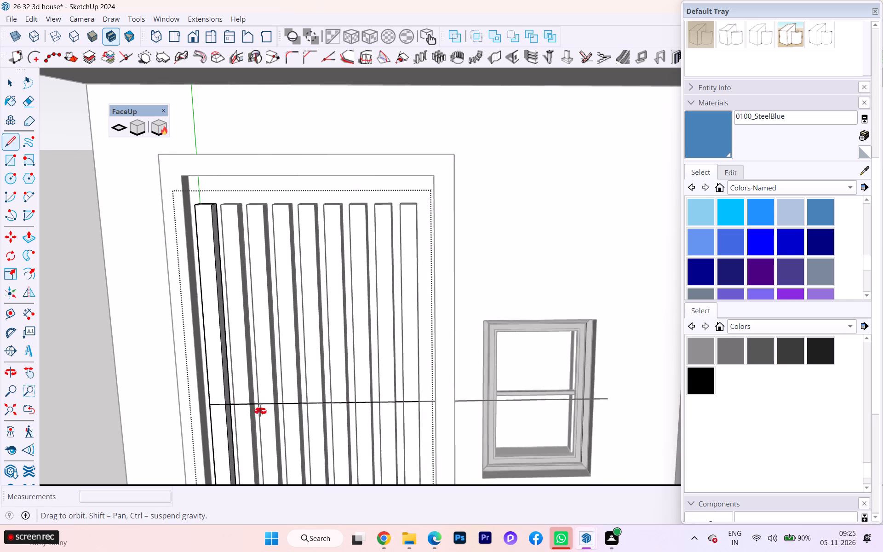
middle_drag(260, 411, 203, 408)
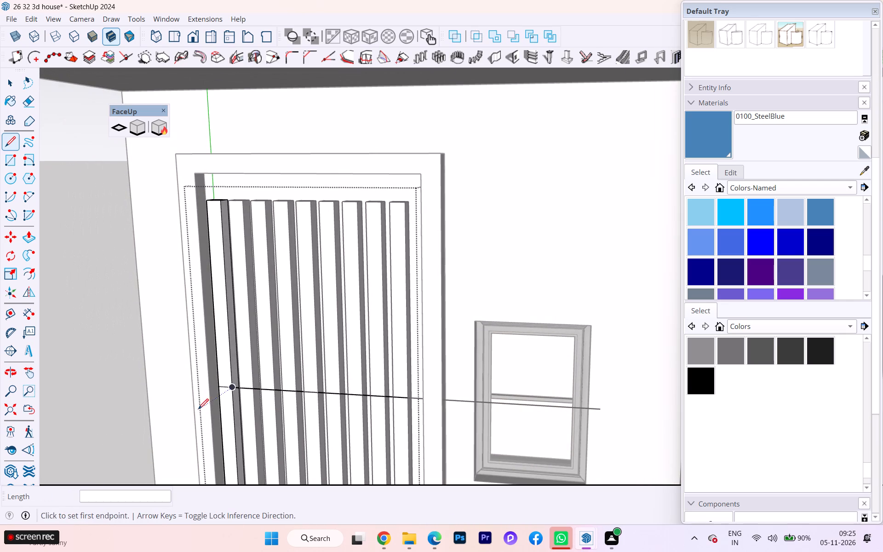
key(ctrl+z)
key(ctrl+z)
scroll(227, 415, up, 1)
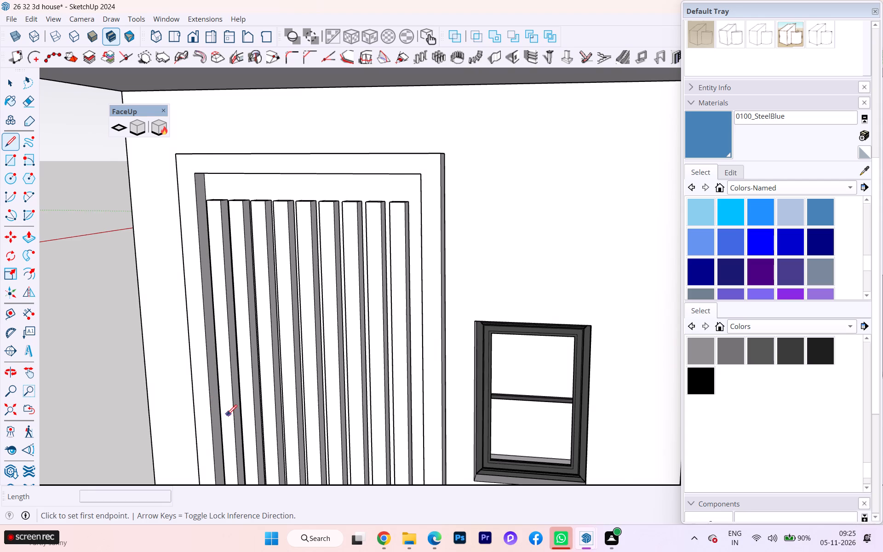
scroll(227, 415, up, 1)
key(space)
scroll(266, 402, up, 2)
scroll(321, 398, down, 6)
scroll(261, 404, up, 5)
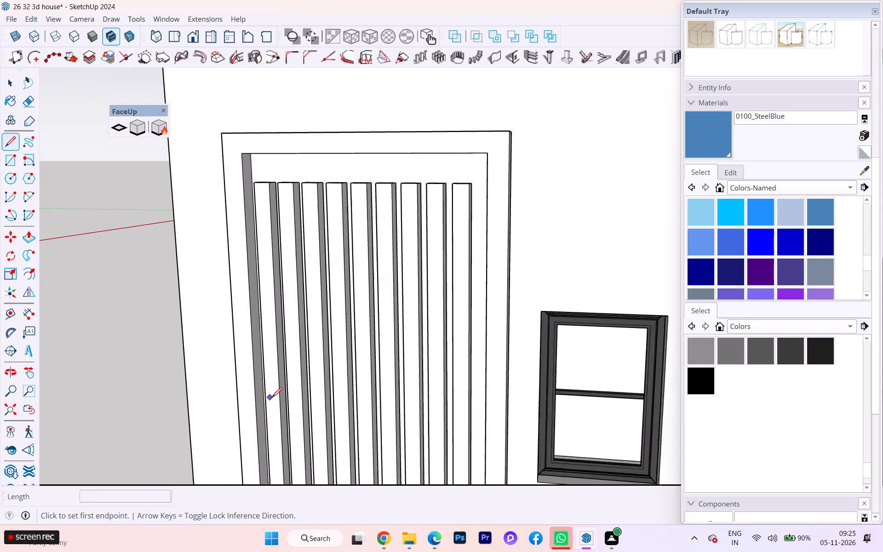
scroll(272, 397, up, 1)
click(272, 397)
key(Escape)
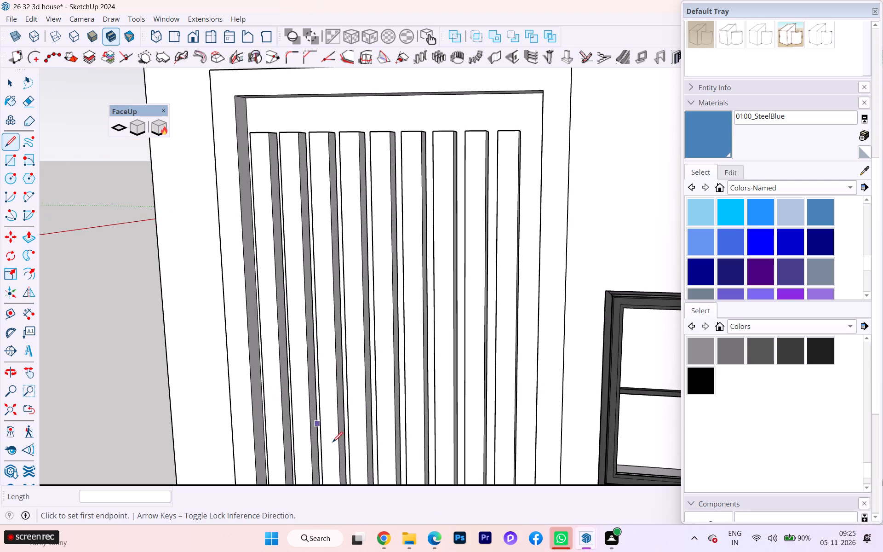
Paint all nine vertical slats of the porch wall panel with 0097_DeepSkyBlue.
scroll(319, 440, down, 3)
scroll(265, 414, up, 2)
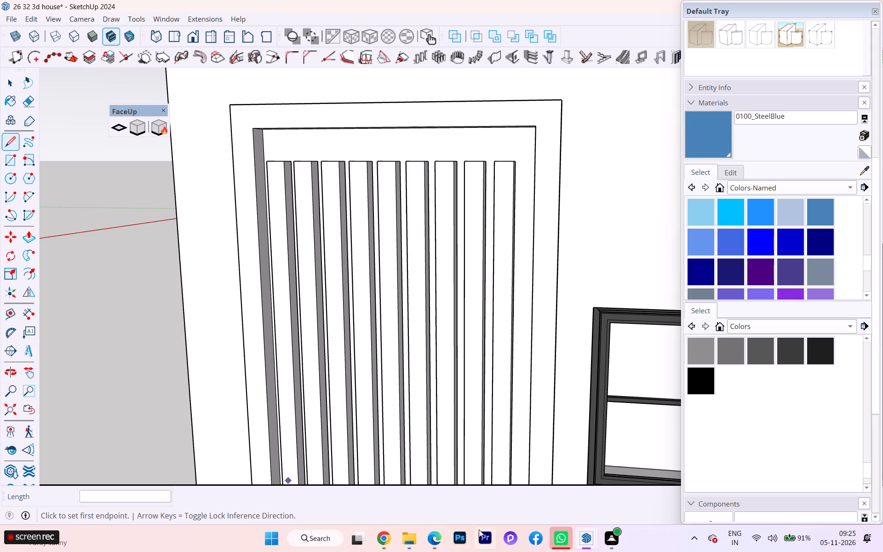
scroll(301, 424, down, 2)
scroll(303, 423, up, 2)
scroll(304, 422, down, 4)
scroll(309, 421, up, 2)
scroll(309, 421, down, 1)
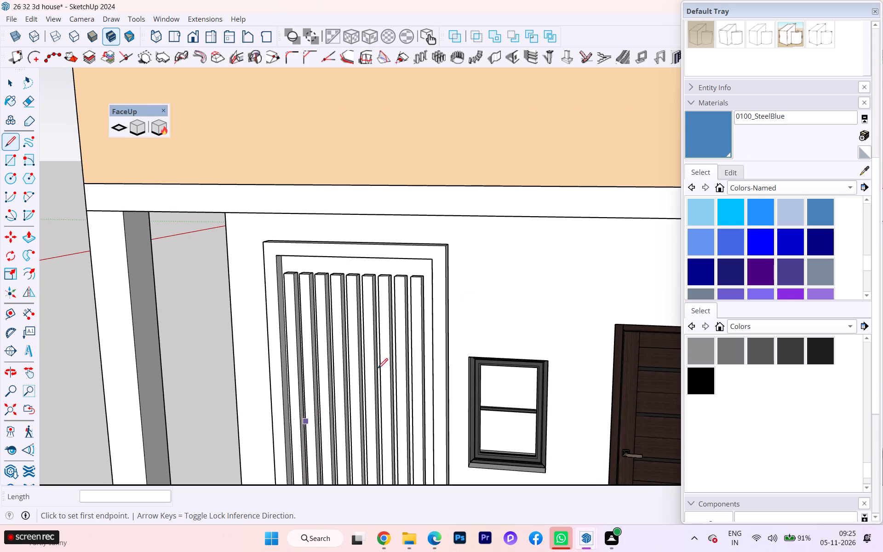
click(734, 213)
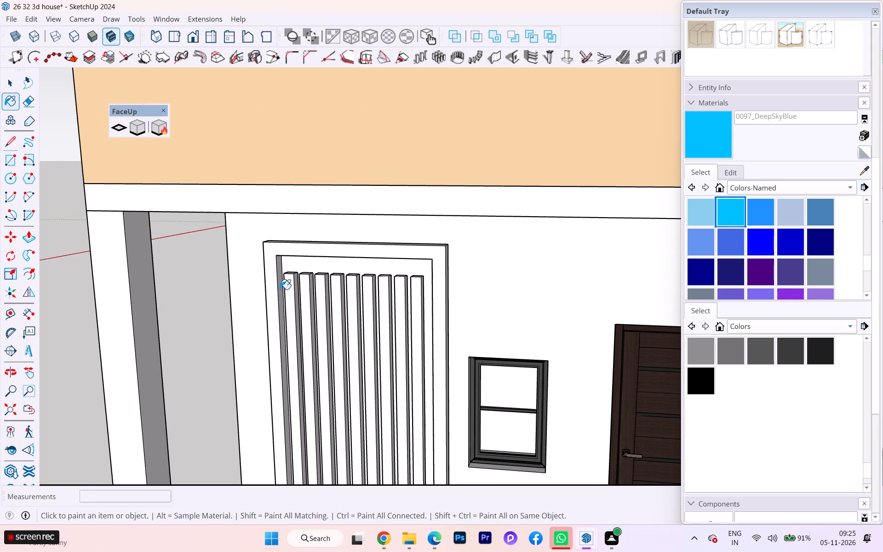
click(296, 320)
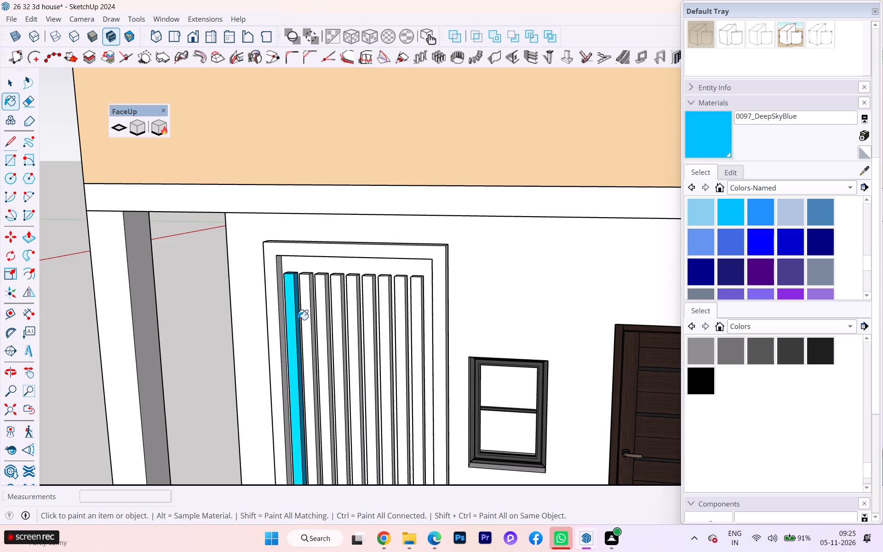
click(310, 306)
click(325, 293)
click(336, 288)
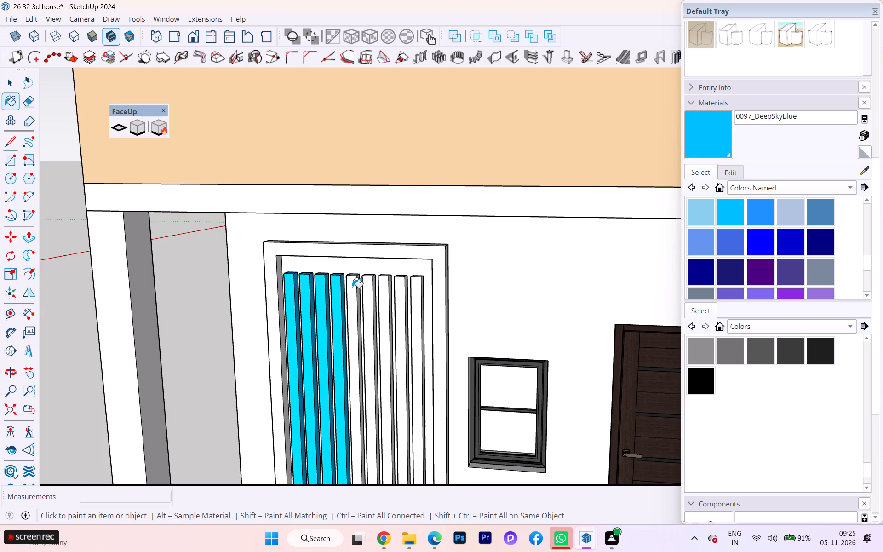
click(352, 287)
click(370, 285)
click(389, 284)
click(394, 286)
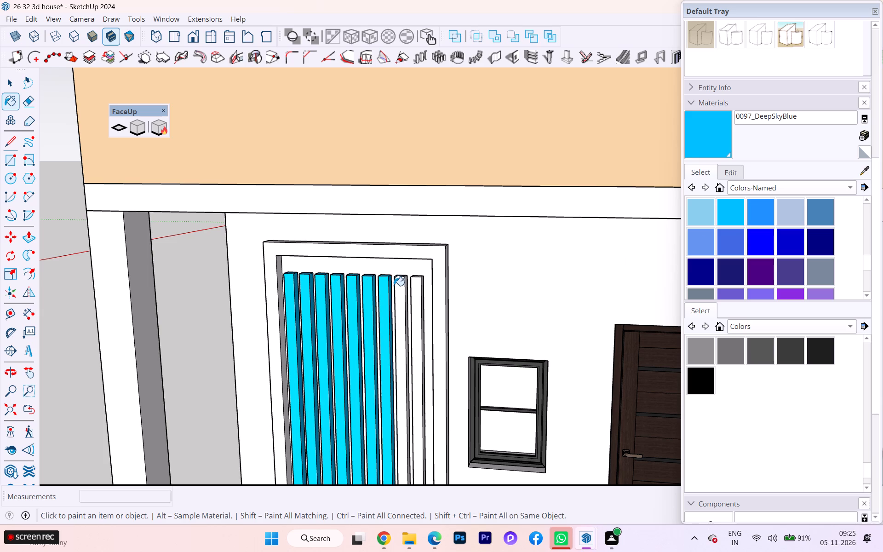
key(ctrl+z)
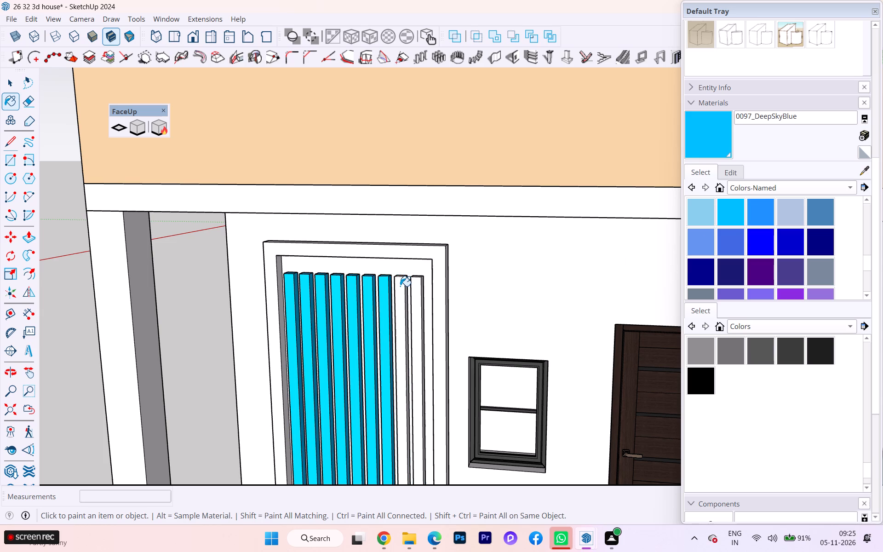
click(402, 289)
click(420, 287)
Select all the connected geometry of the frame around the slatted porch panel and make it a group.
scroll(379, 234, down, 3)
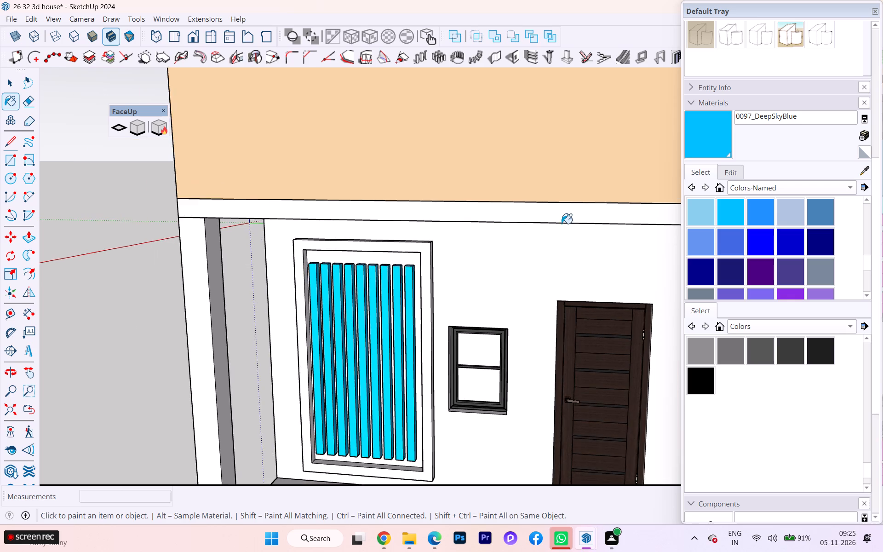
scroll(637, 233, down, 2)
scroll(439, 267, down, 2)
middle_drag(531, 275, 437, 293)
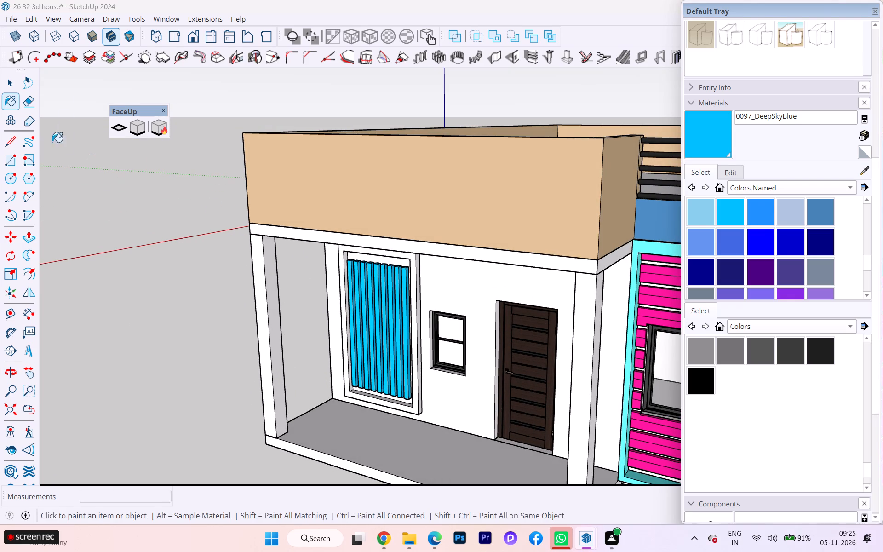
click(2, 86)
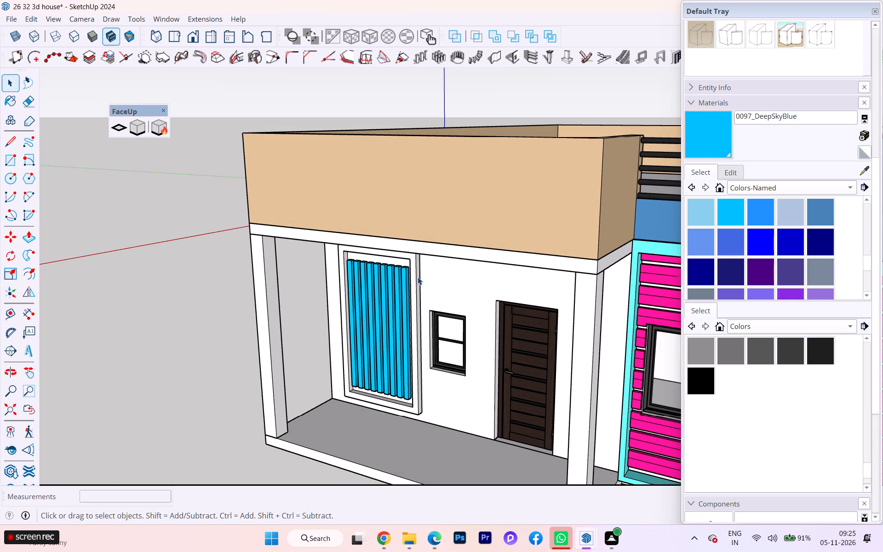
click(418, 277)
triple_click(420, 282)
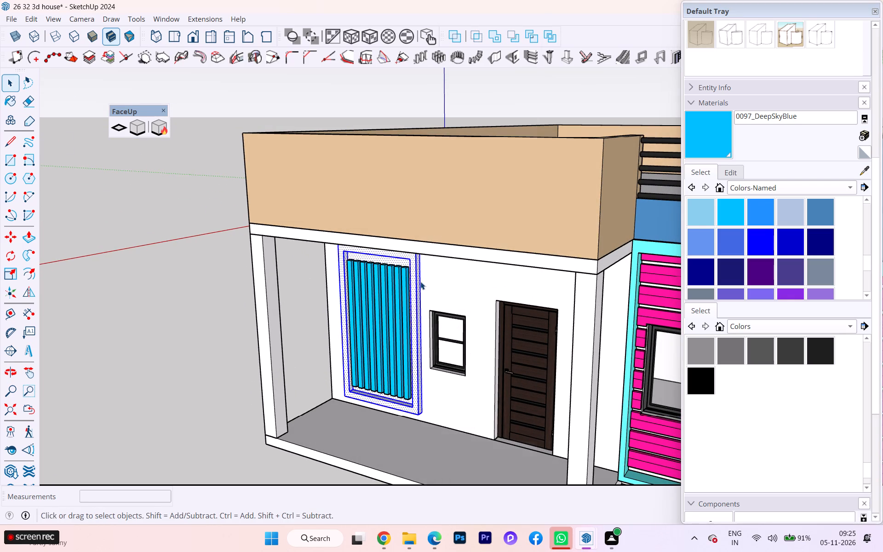
right_click(420, 282)
click(480, 112)
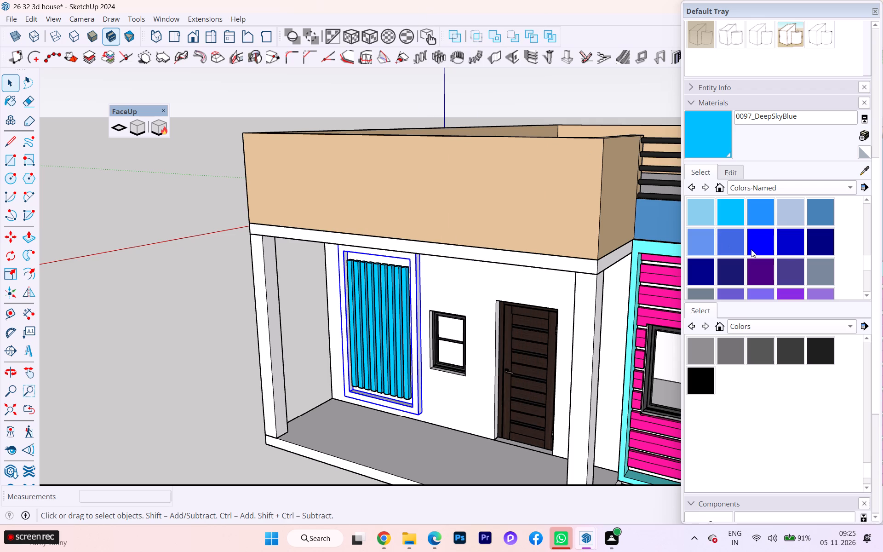
Paint the slatted panel's frame group with 0121_MediumOrchid and clear the selection.
scroll(810, 251, down, 3)
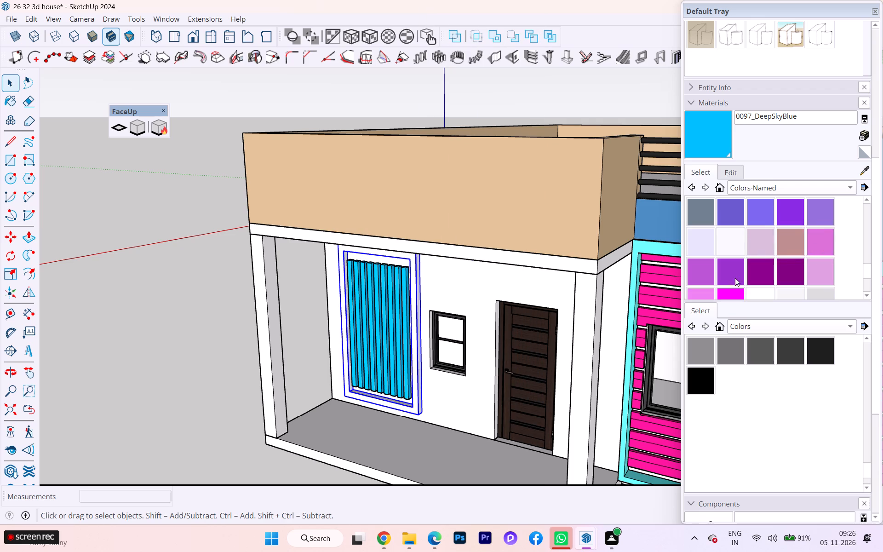
click(707, 276)
click(420, 280)
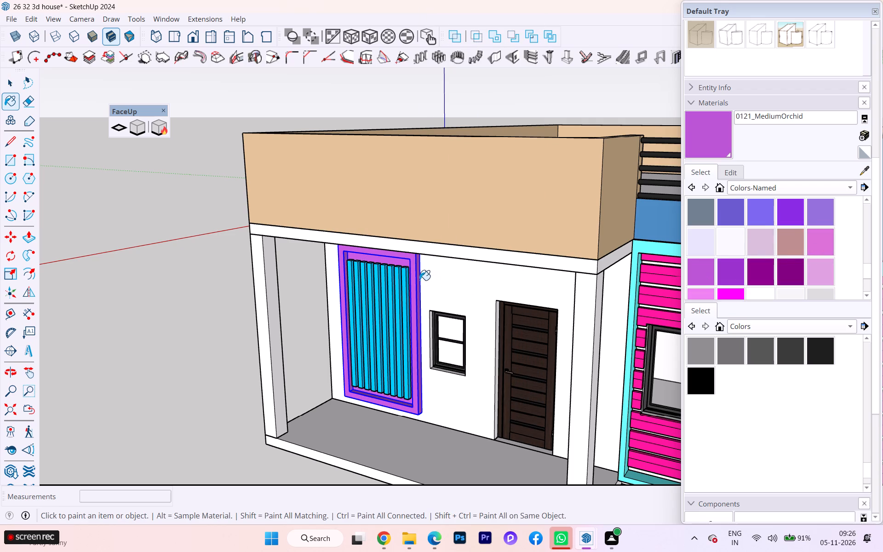
click(4, 80)
click(103, 201)
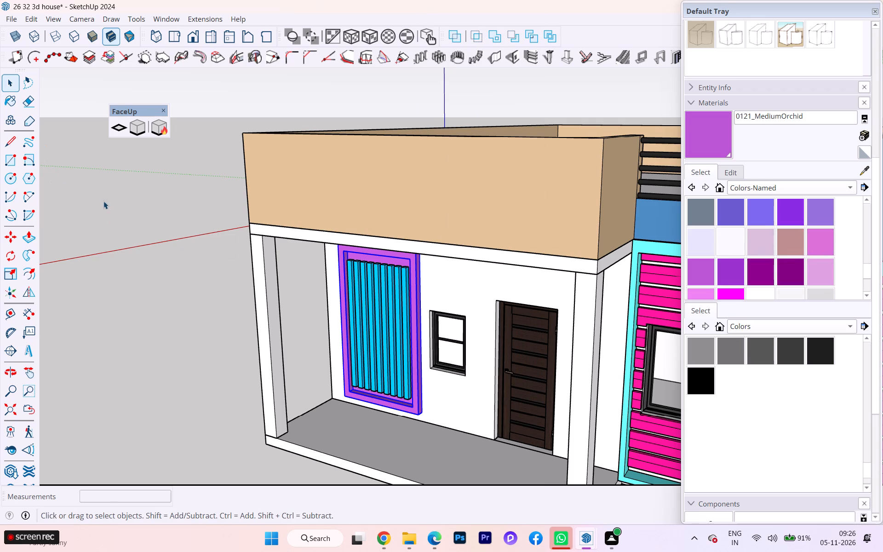
Open the panel frame group, delete the back face behind the slats, and leave the group.
scroll(192, 252, down, 2)
middle_drag(451, 236, 628, 234)
scroll(446, 280, up, 2)
scroll(389, 293, up, 3)
scroll(389, 293, down, 1)
scroll(389, 293, up, 3)
scroll(388, 262, down, 1)
scroll(388, 261, up, 3)
double_click(382, 255)
click(387, 253)
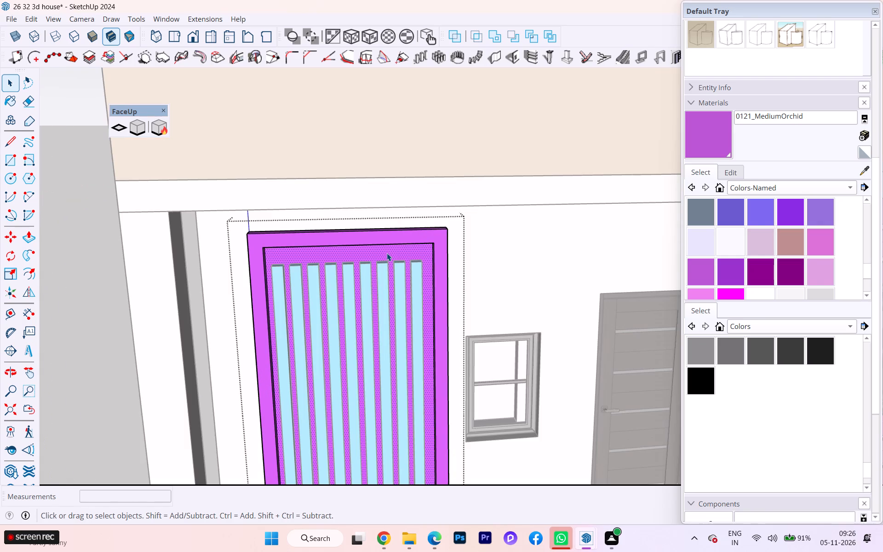
key(Delete)
scroll(309, 273, down, 2)
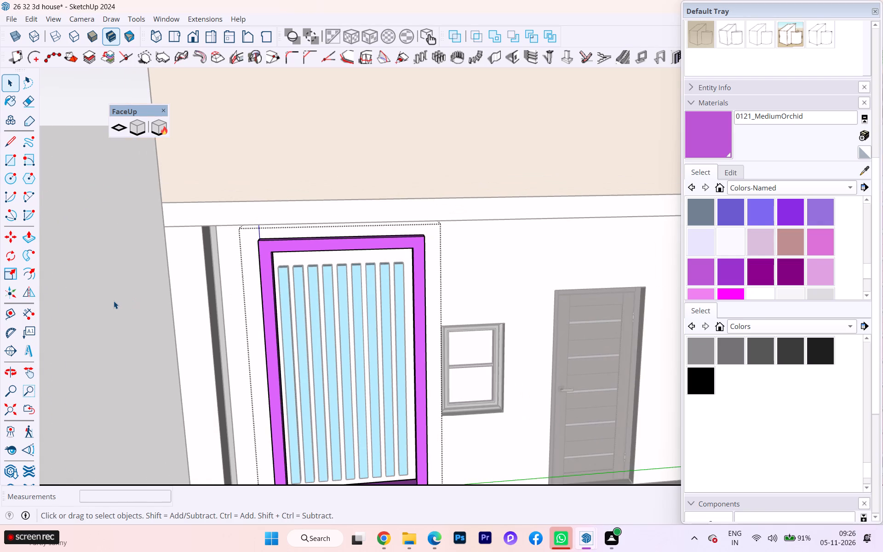
double_click(114, 301)
Examine the coloured slatted panel and the whole house from the front, the porch corner and the side.
scroll(151, 292, down, 3)
scroll(158, 292, up, 1)
scroll(197, 291, down, 4)
middle_drag(278, 294, 350, 229)
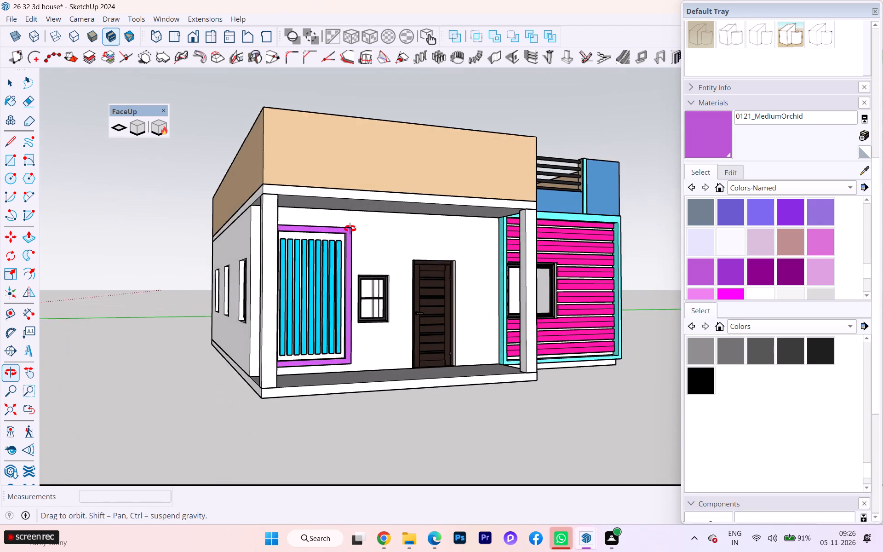
middle_drag(350, 229, 306, 236)
scroll(166, 292, down, 3)
scroll(353, 295, down, 1)
middle_drag(356, 307, 264, 351)
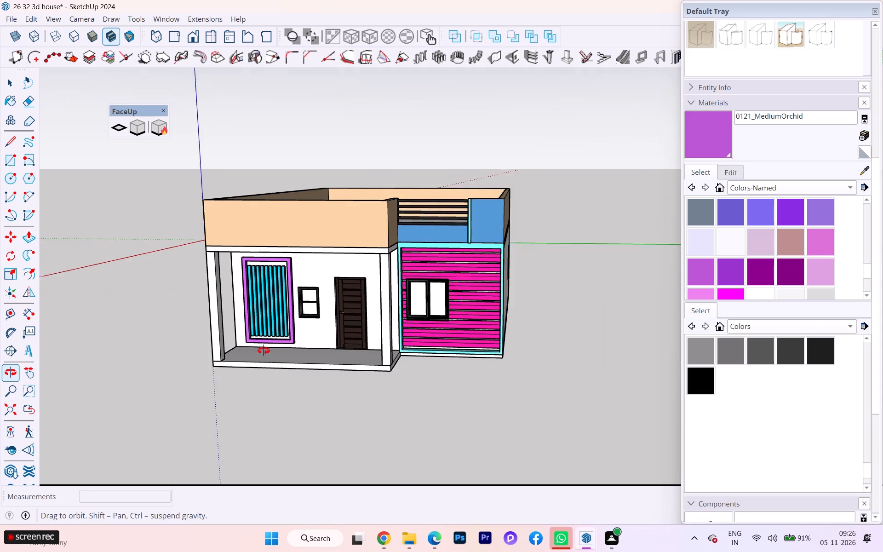
middle_drag(264, 351, 522, 342)
scroll(515, 334, up, 3)
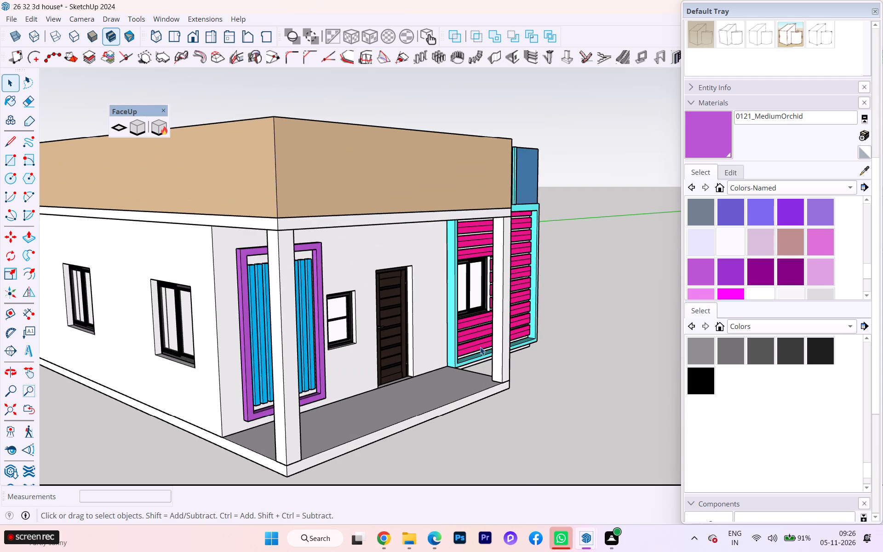
scroll(330, 388, up, 7)
scroll(330, 389, down, 3)
scroll(331, 389, up, 1)
scroll(331, 389, down, 4)
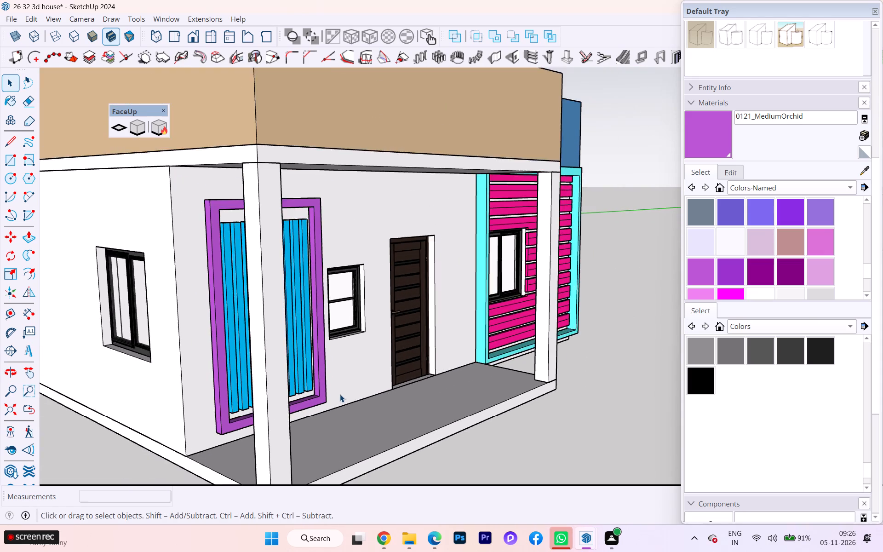
scroll(342, 394, down, 5)
scroll(343, 395, up, 1)
scroll(343, 396, down, 3)
middle_drag(453, 393, 336, 402)
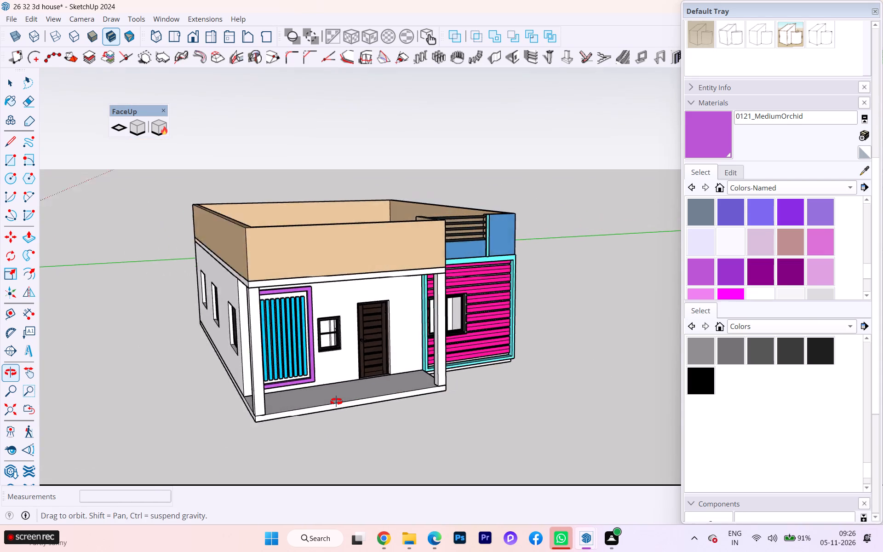
middle_drag(336, 402, 478, 400)
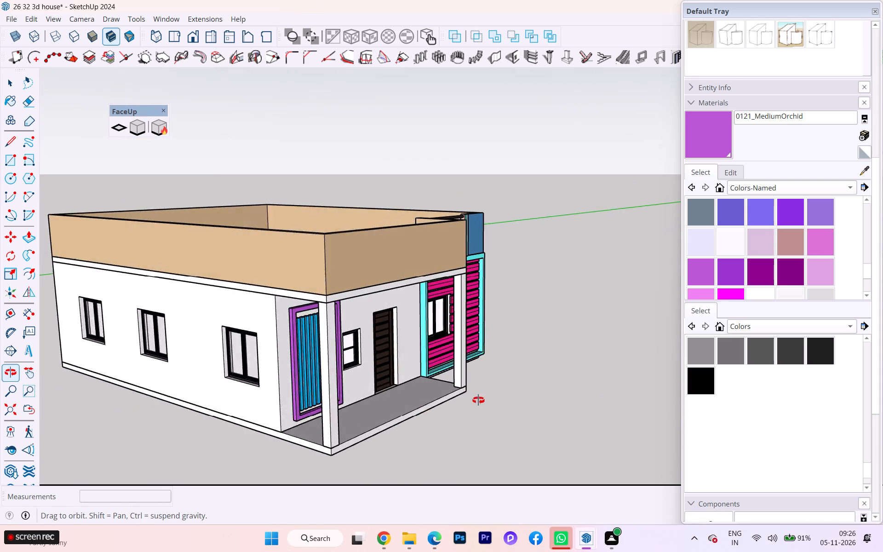
middle_drag(478, 400, 234, 406)
Open the floor group for editing and paint the porch floor face with Concrete Tile from the Tile collection.
scroll(378, 386, up, 3)
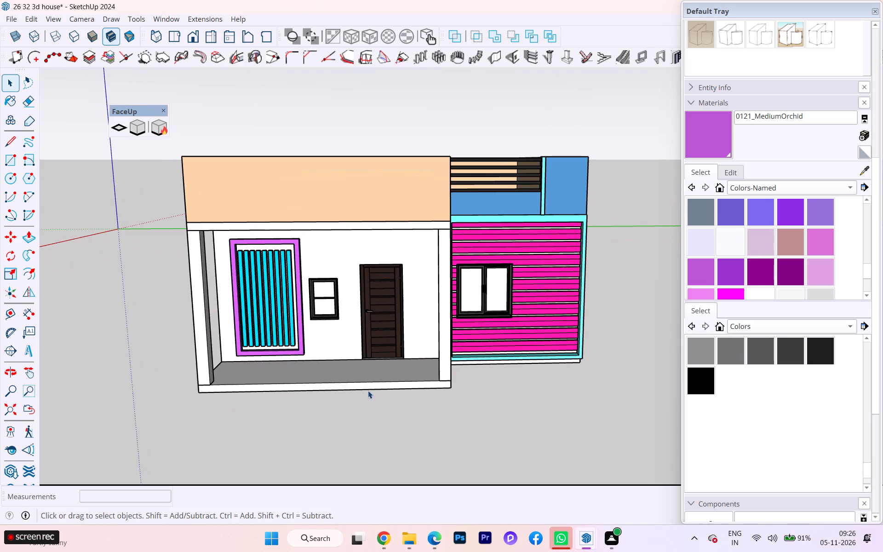
click(373, 382)
scroll(380, 375, up, 7)
double_click(375, 373)
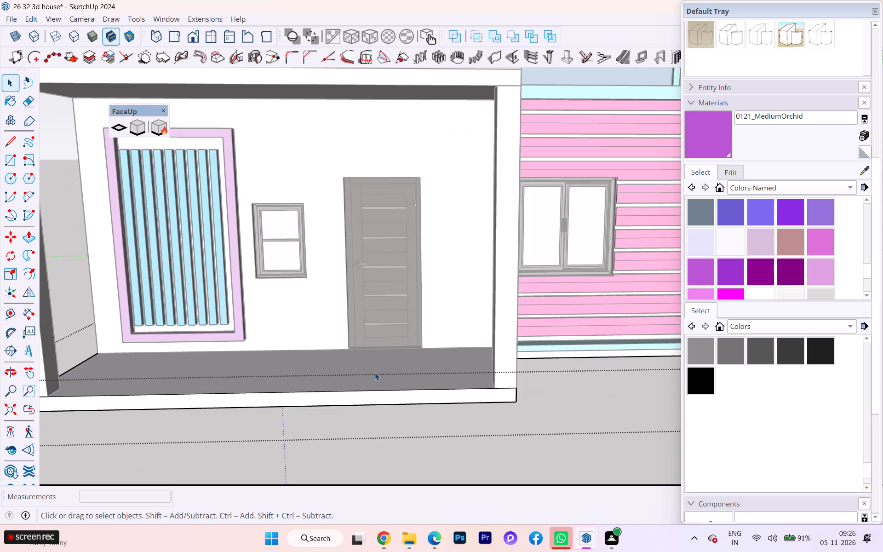
click(375, 373)
click(772, 328)
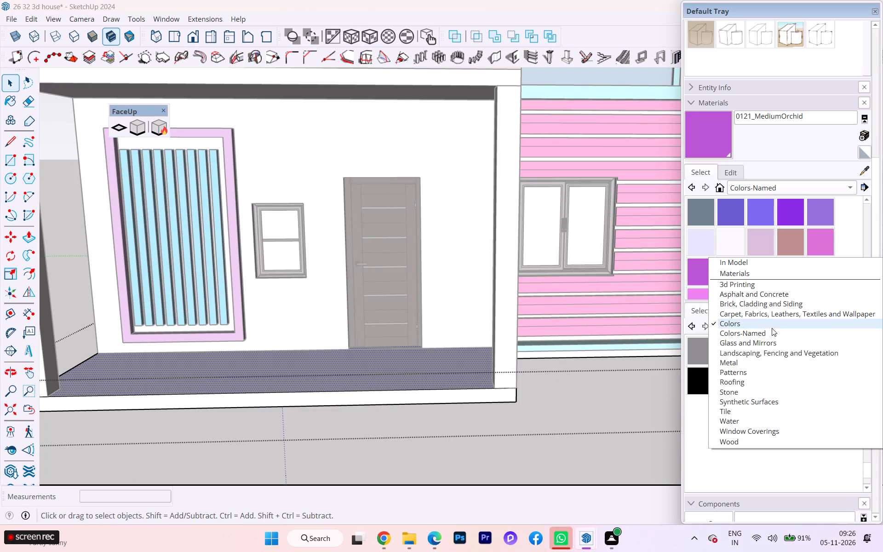
click(734, 408)
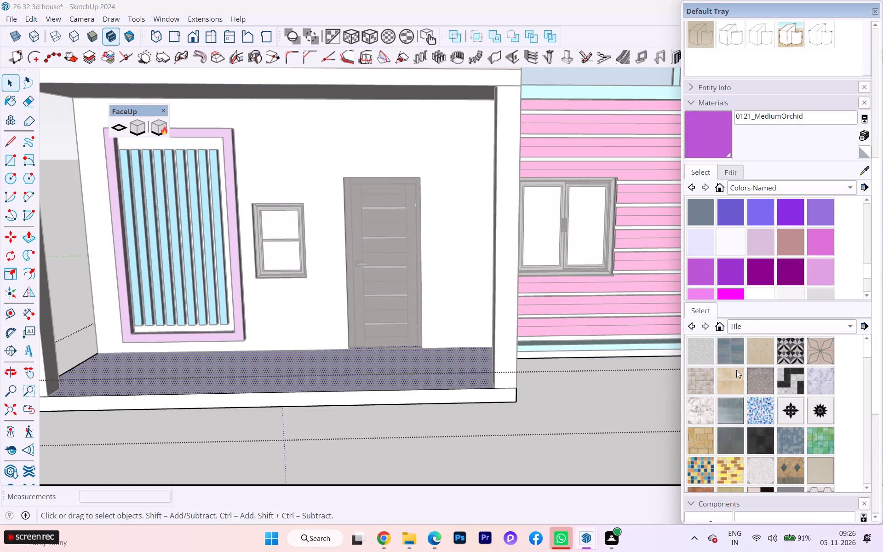
click(755, 353)
click(351, 371)
scroll(436, 426, down, 1)
middle_drag(433, 430, 420, 487)
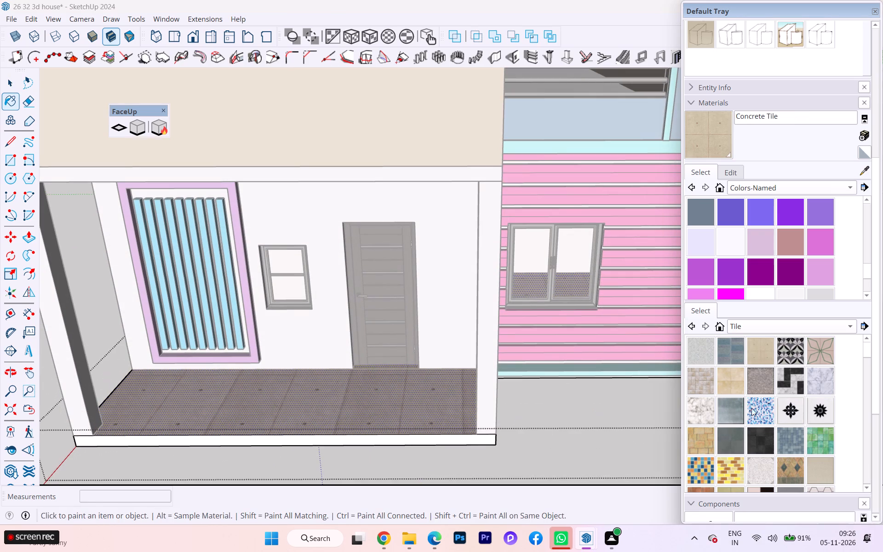
Repaint the porch floor face with Marble Carrara Floor Tile.
click(815, 385)
click(434, 408)
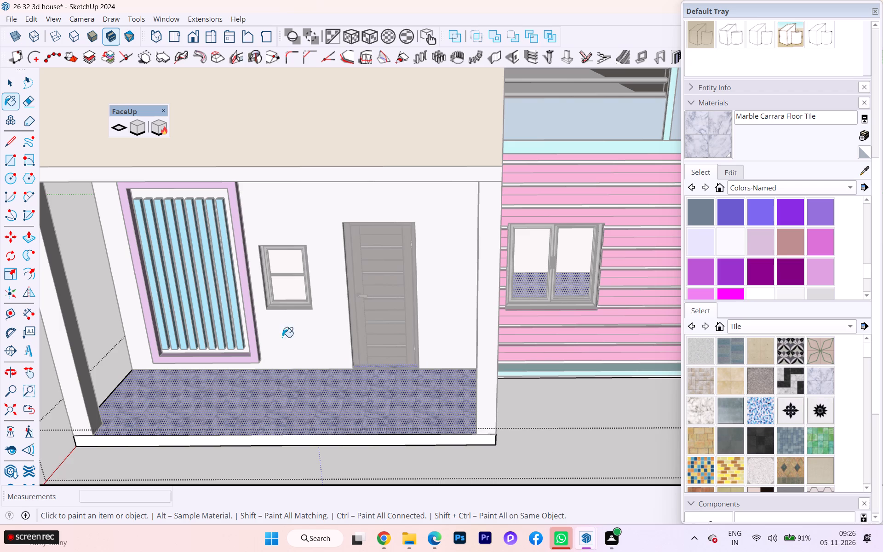
click(9, 81)
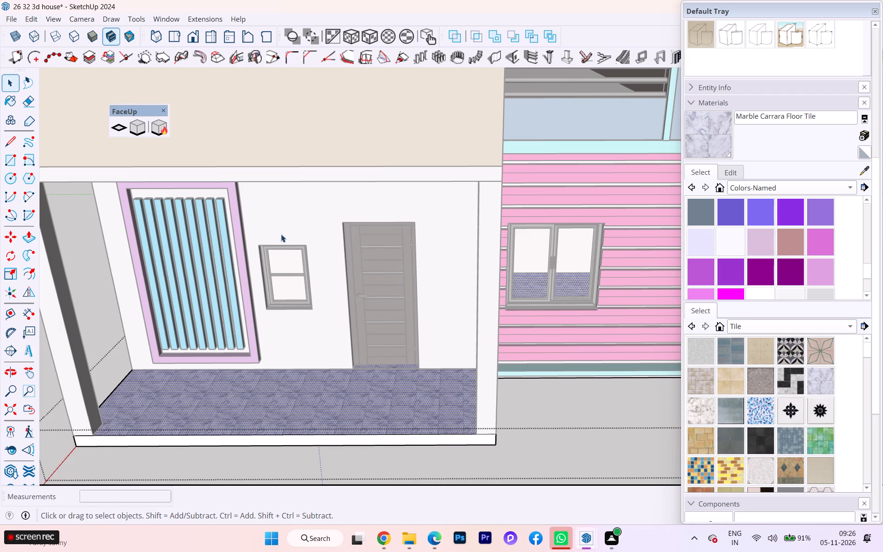
Set the Marble Carrara Floor Tile texture width to 4', keeping its proportions linked.
click(455, 422)
click(727, 170)
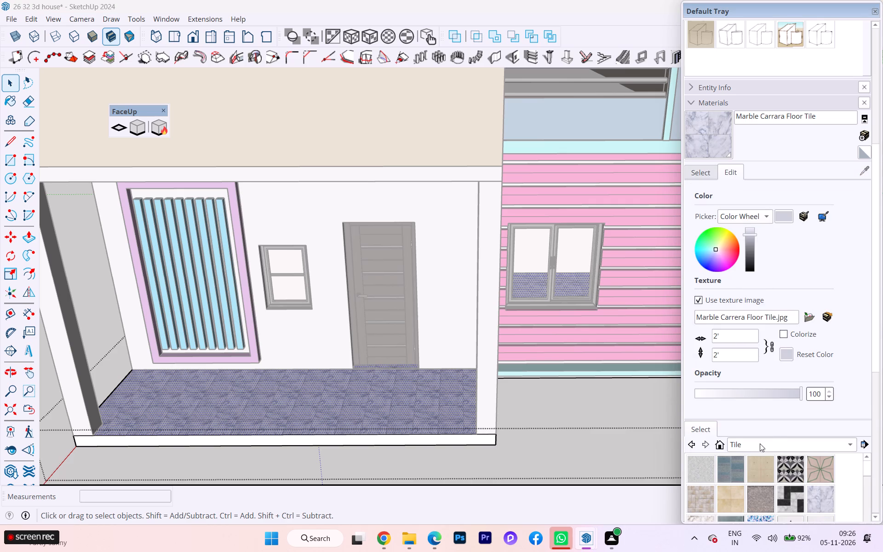
drag(728, 333, 689, 336)
text(4')
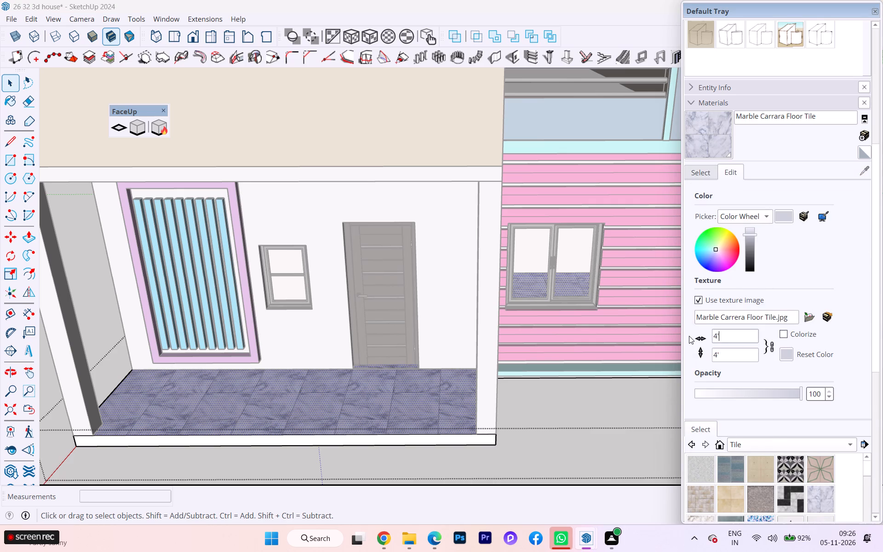
Examine the marble tiling on the porch floor up close and from further back.
key(Return)
click(611, 367)
scroll(531, 394, up, 3)
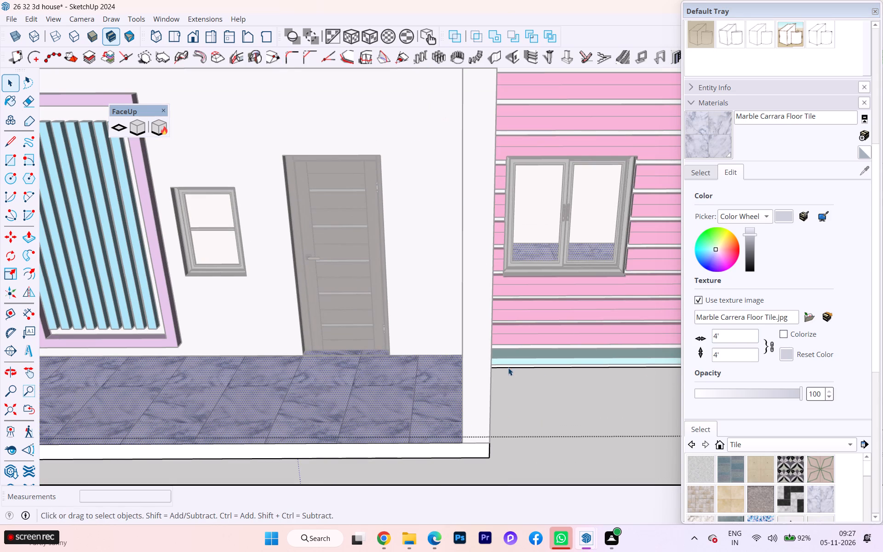
scroll(519, 410, up, 1)
scroll(522, 410, down, 1)
scroll(524, 411, up, 2)
scroll(531, 411, down, 2)
scroll(541, 410, up, 3)
scroll(541, 410, down, 4)
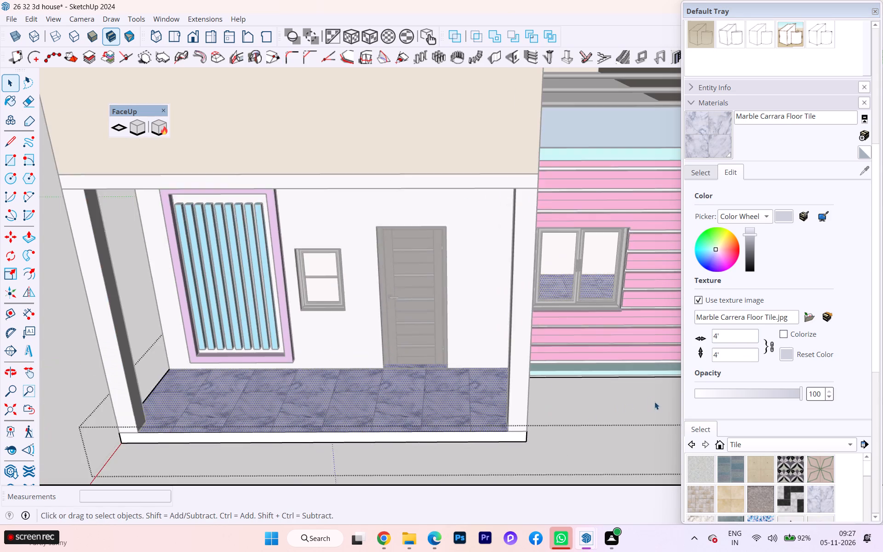
scroll(654, 402, down, 1)
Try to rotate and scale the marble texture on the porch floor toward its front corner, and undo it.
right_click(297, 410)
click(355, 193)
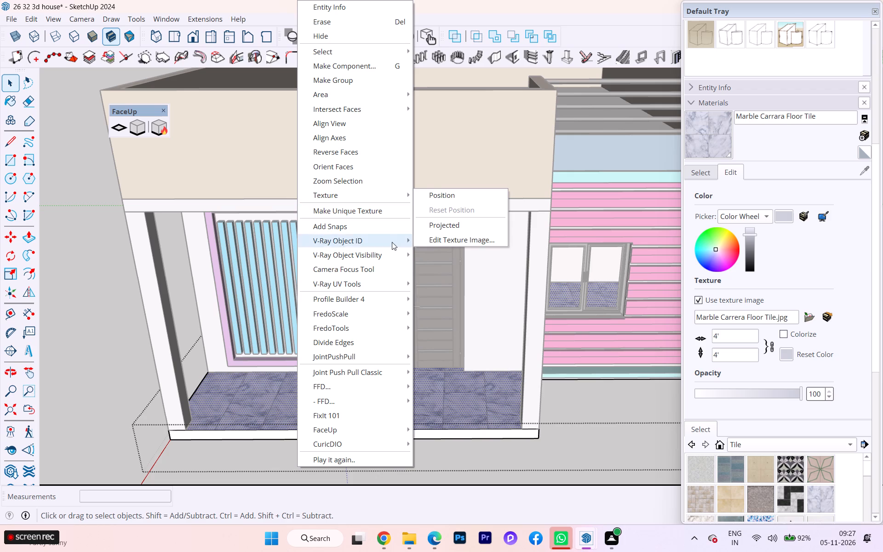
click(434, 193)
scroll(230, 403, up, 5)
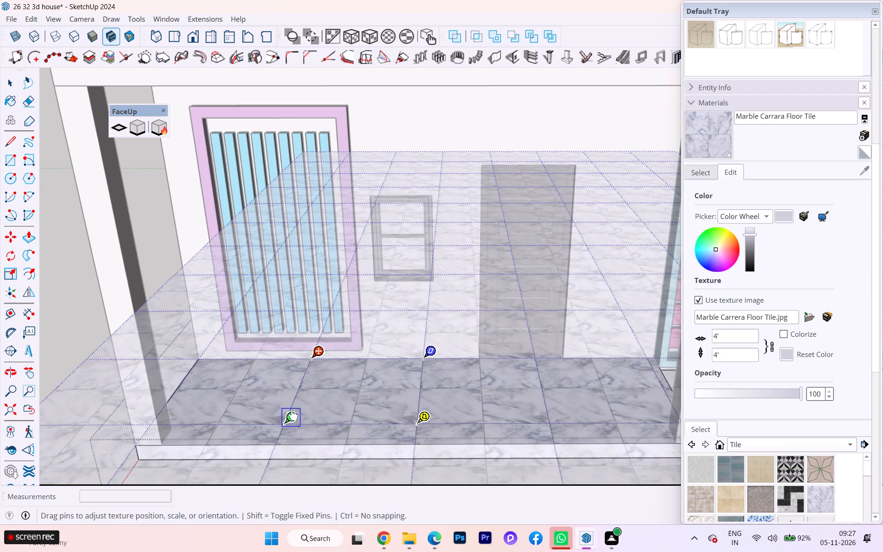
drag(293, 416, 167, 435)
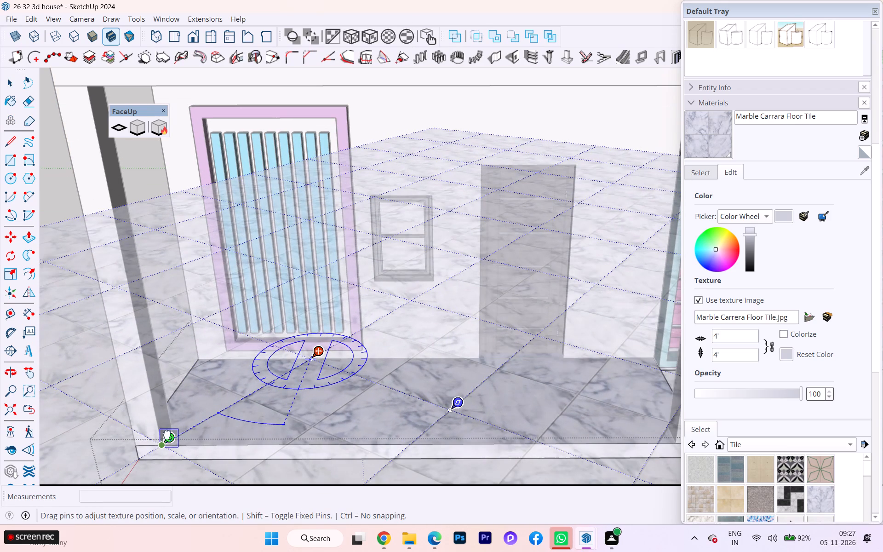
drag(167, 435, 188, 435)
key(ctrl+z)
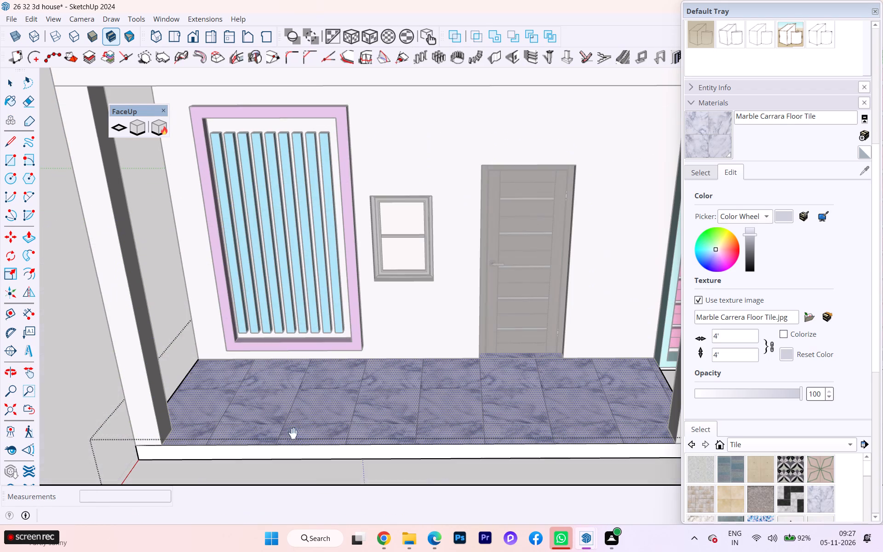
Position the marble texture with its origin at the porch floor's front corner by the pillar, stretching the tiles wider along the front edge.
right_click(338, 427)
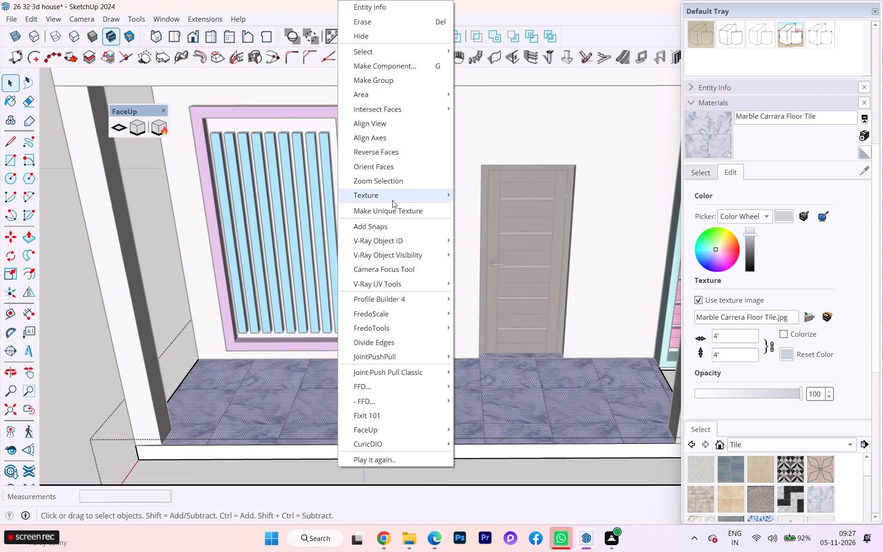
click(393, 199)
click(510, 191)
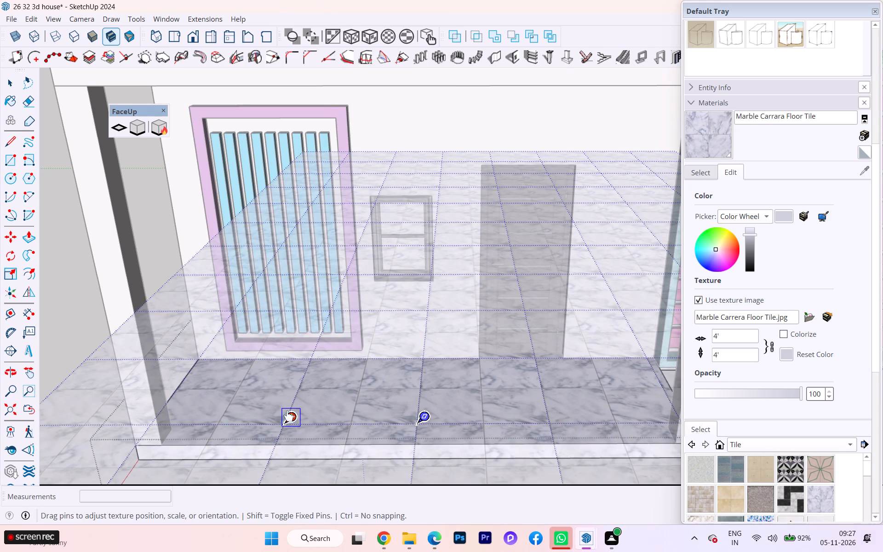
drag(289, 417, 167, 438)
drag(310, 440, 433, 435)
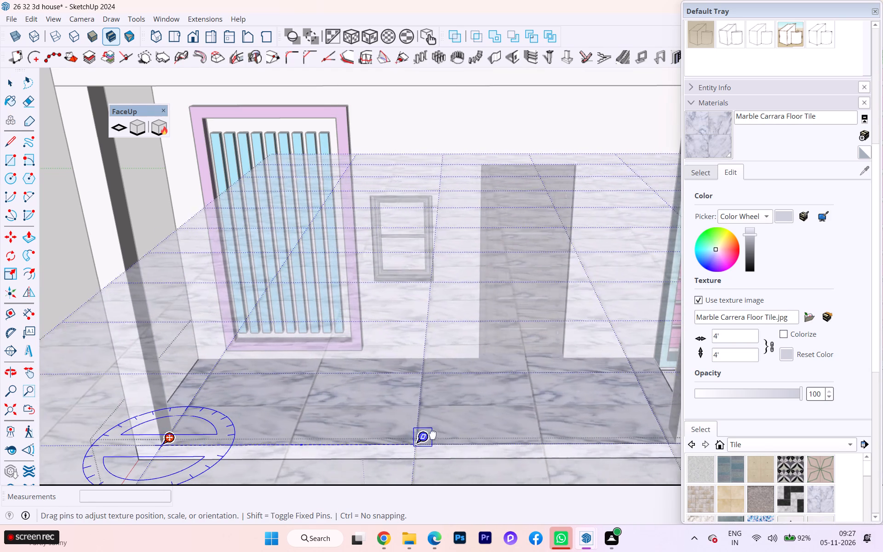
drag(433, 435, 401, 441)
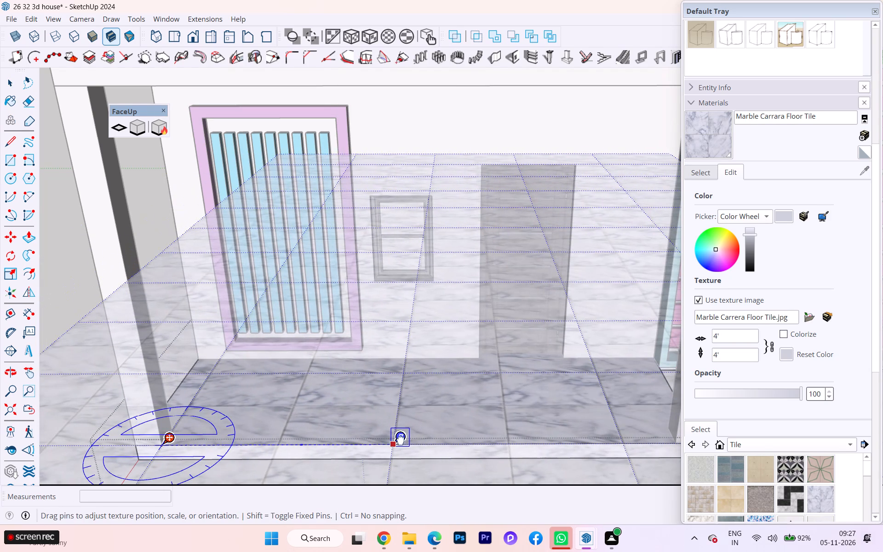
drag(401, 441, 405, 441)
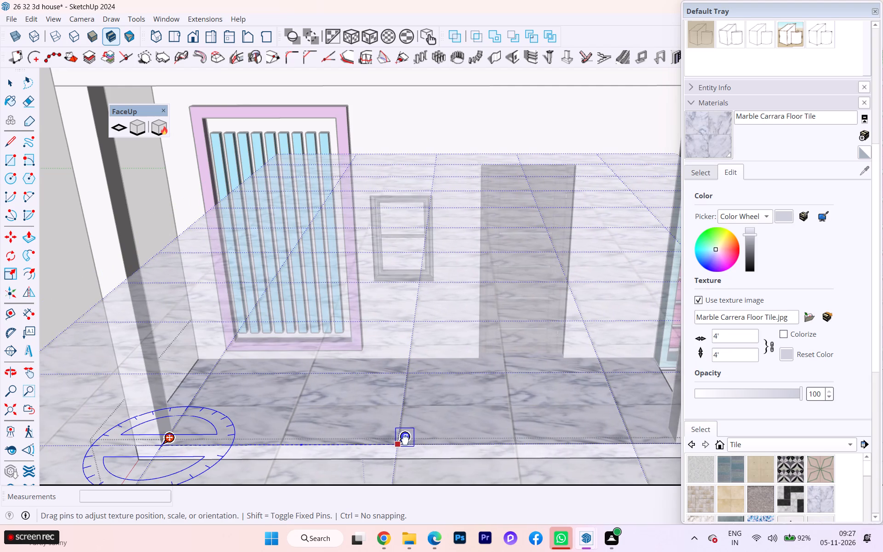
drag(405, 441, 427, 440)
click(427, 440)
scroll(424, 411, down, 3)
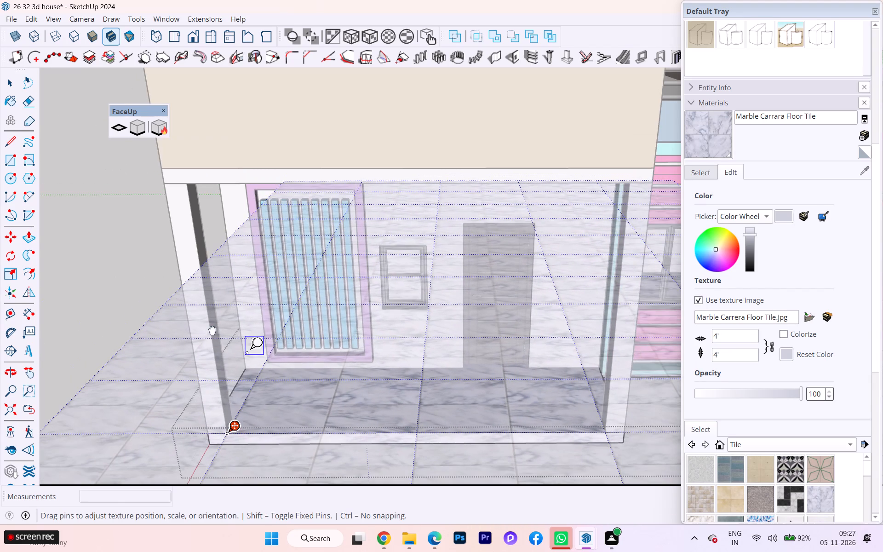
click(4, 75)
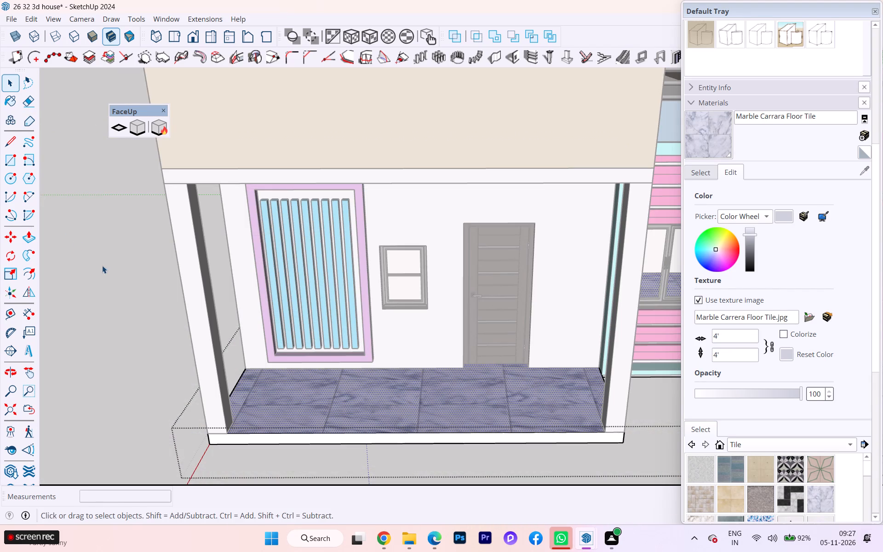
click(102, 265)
Examine the repositioned marble tiles on the porch floor from above, from low down and from the side.
scroll(461, 422, up, 6)
scroll(494, 444, down, 2)
middle_drag(428, 434, 387, 548)
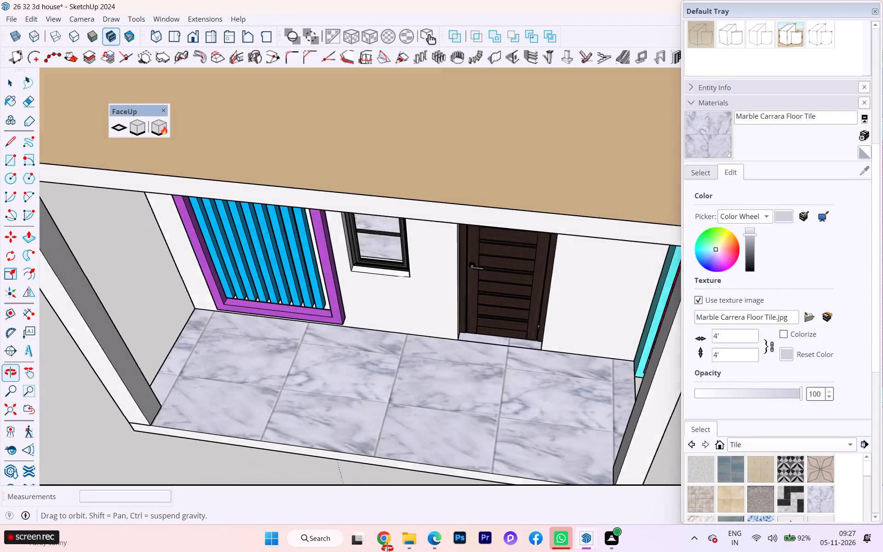
middle_drag(387, 548, 533, 470)
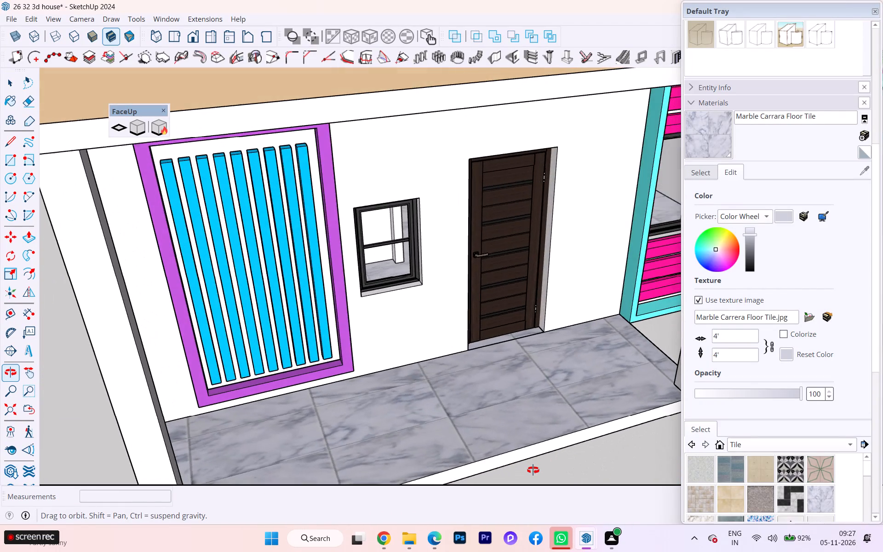
middle_drag(533, 470, 378, 548)
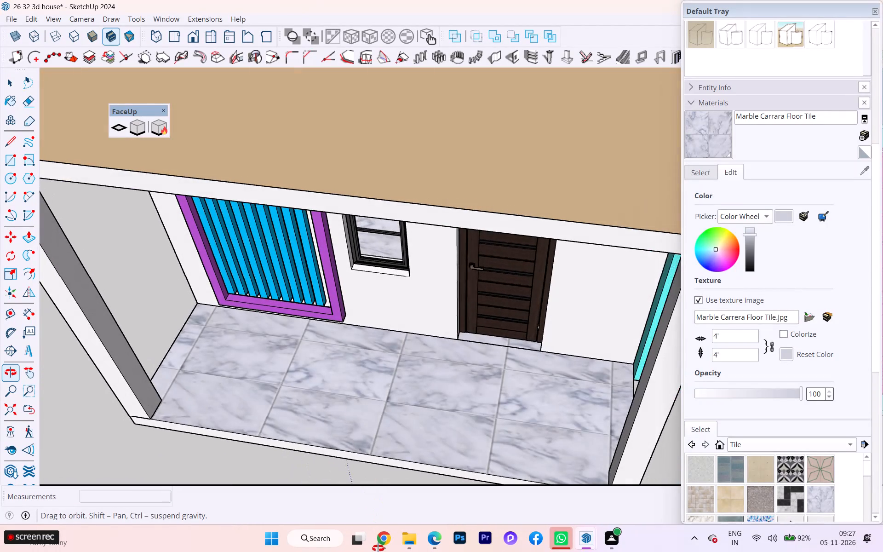
middle_drag(378, 548, 385, 550)
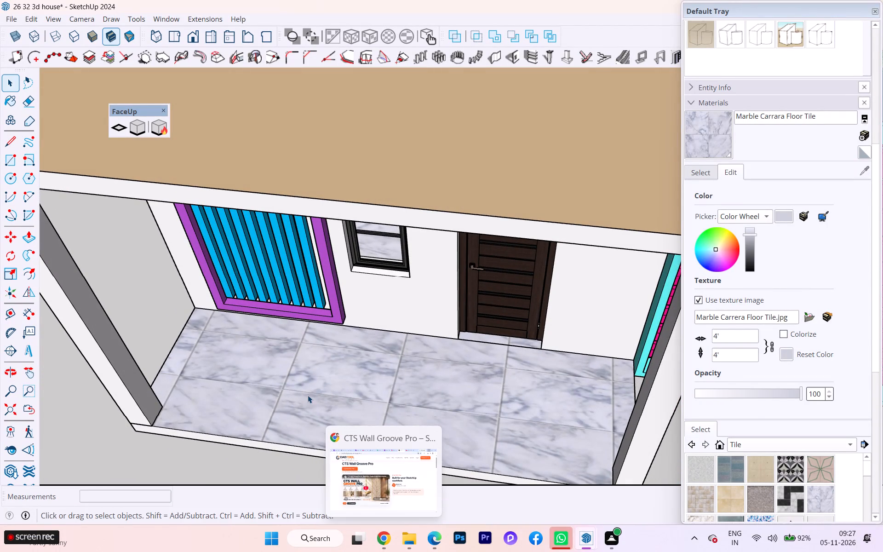
scroll(253, 420, up, 4)
scroll(264, 430, down, 2)
scroll(292, 428, up, 1)
scroll(317, 421, down, 2)
scroll(368, 408, up, 2)
middle_drag(369, 404, 471, 330)
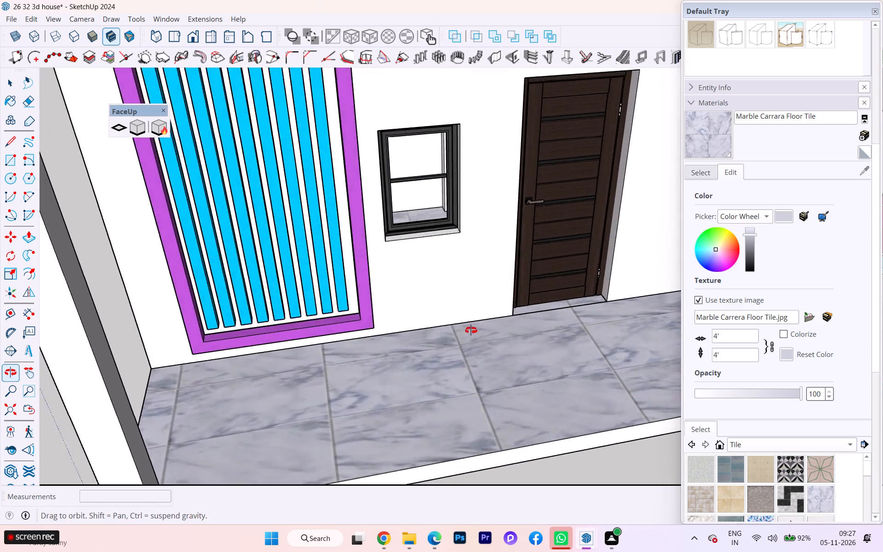
middle_drag(471, 330, 288, 265)
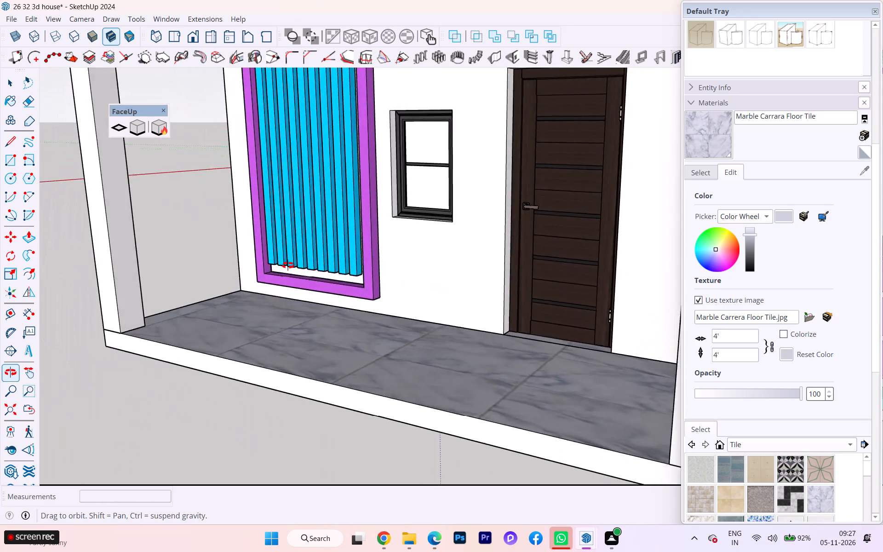
middle_drag(288, 265, 346, 441)
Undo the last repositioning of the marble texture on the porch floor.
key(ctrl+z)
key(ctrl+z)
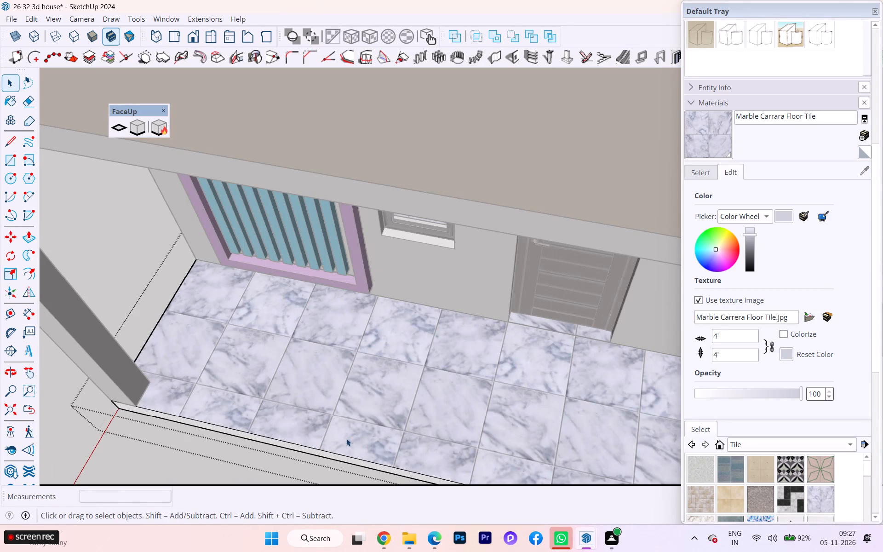
Reposition the marble texture with its origin at the porch floor's front corner by the pillar and its tiles moderately widened along the front edge.
scroll(350, 439, up, 2)
scroll(350, 442, down, 2)
middle_drag(349, 433, 384, 402)
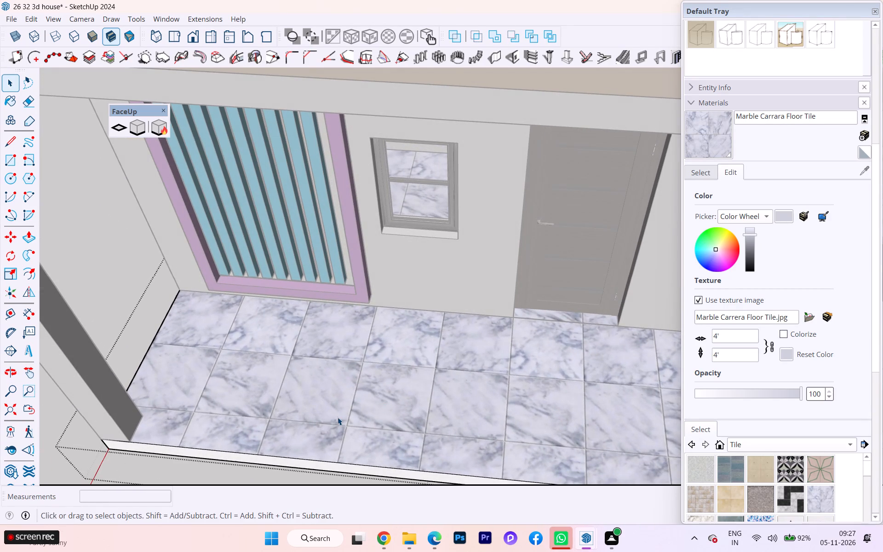
right_click(338, 417)
click(416, 196)
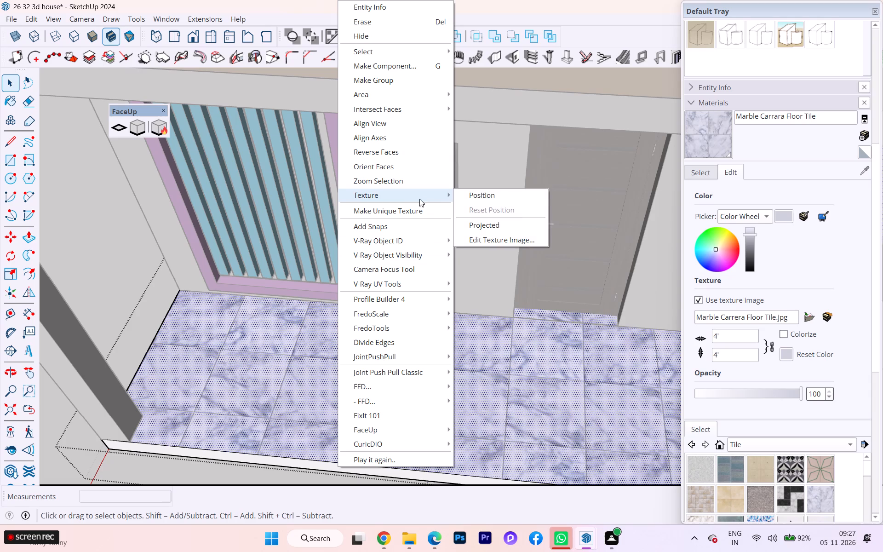
click(483, 191)
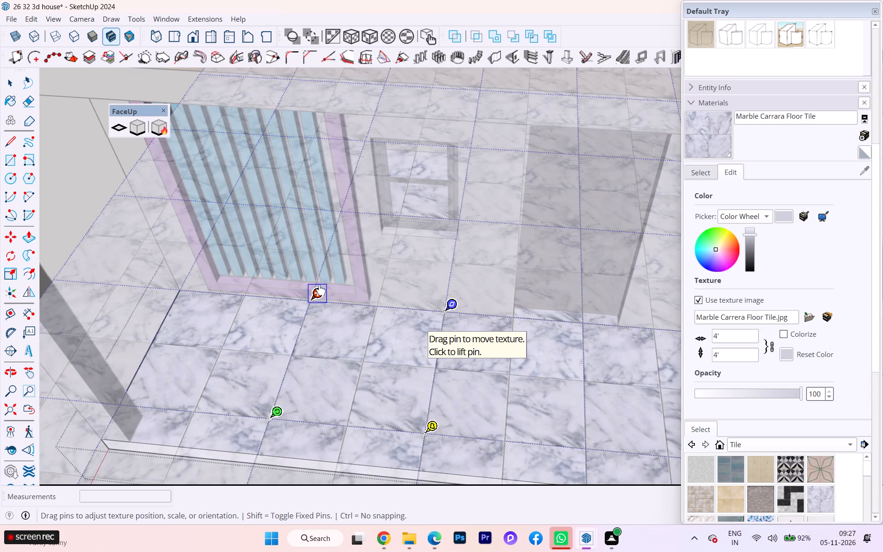
drag(321, 291, 135, 386)
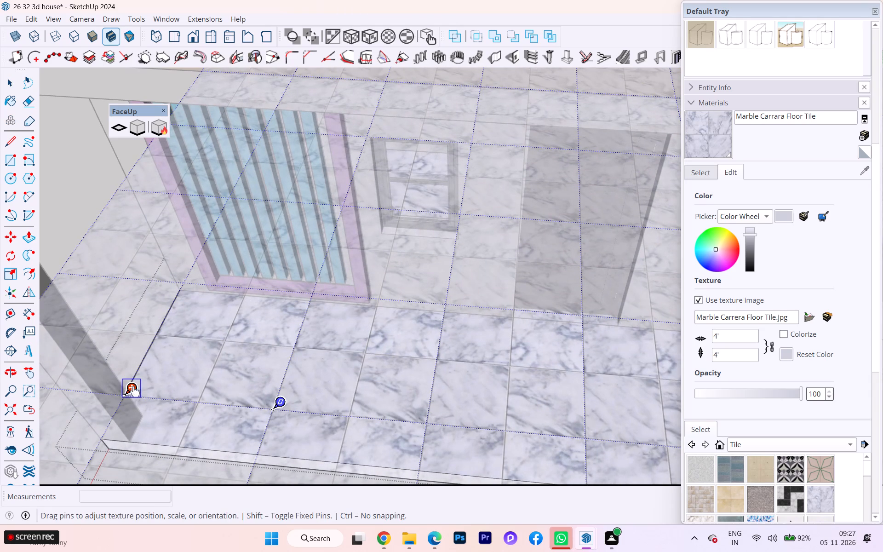
drag(136, 393, 139, 436)
scroll(256, 447, down, 3)
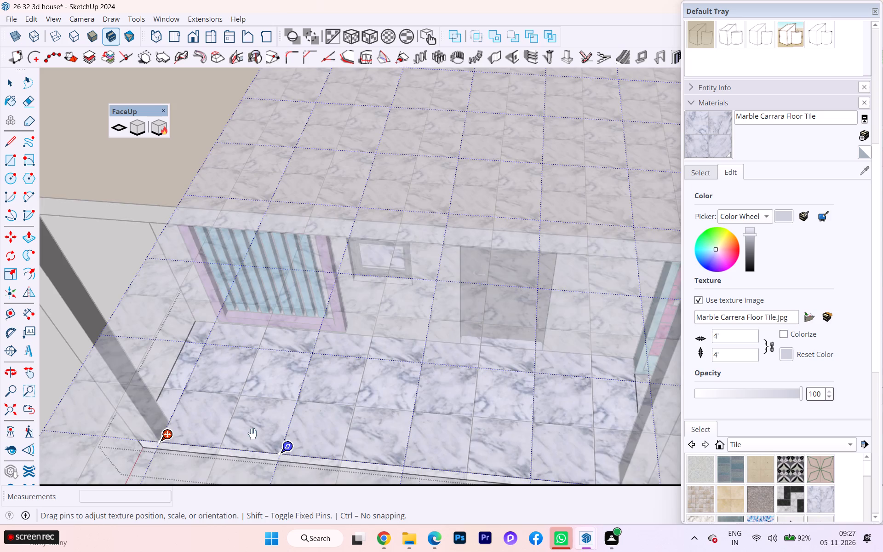
scroll(252, 434, down, 3)
drag(279, 450, 318, 453)
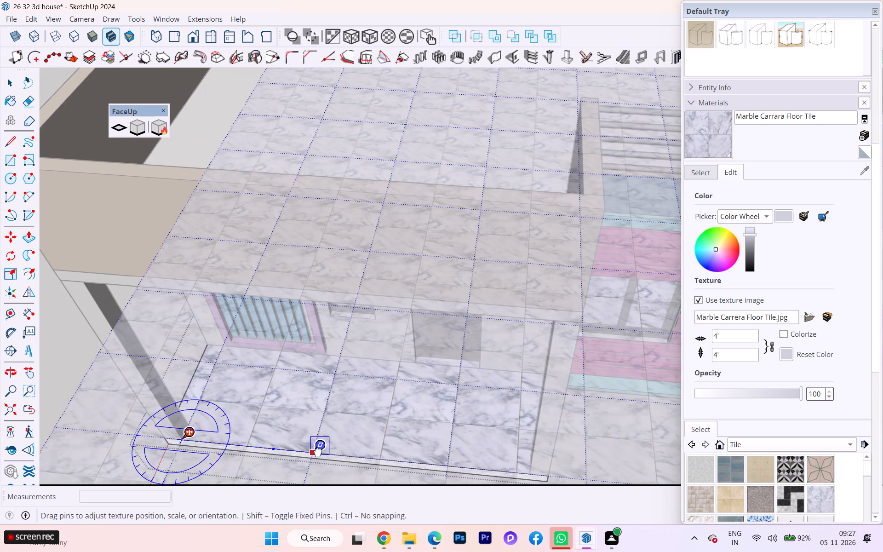
drag(318, 453, 327, 453)
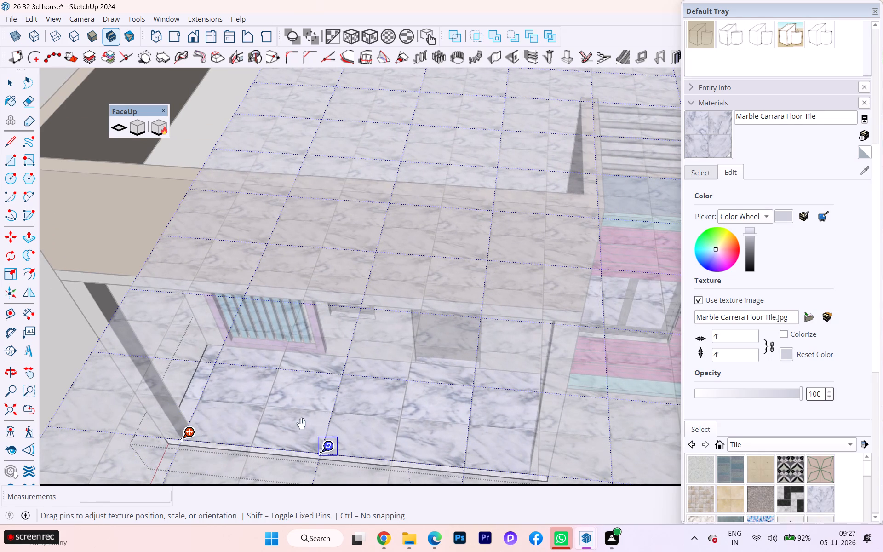
Scale and slightly rotate the marble texture about its origin at the porch floor's front corner.
scroll(229, 356, down, 4)
middle_drag(236, 374, 392, 233)
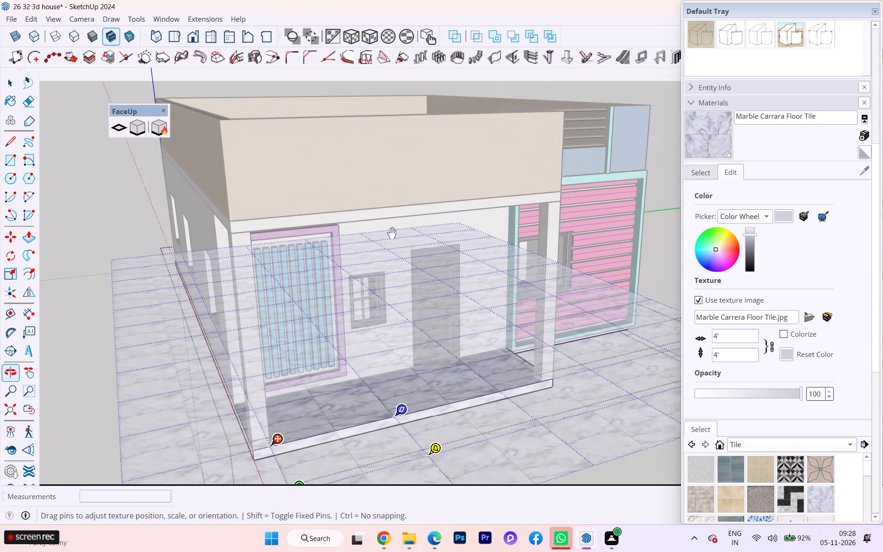
middle_drag(392, 233, 392, 232)
scroll(316, 337, down, 4)
scroll(304, 438, up, 1)
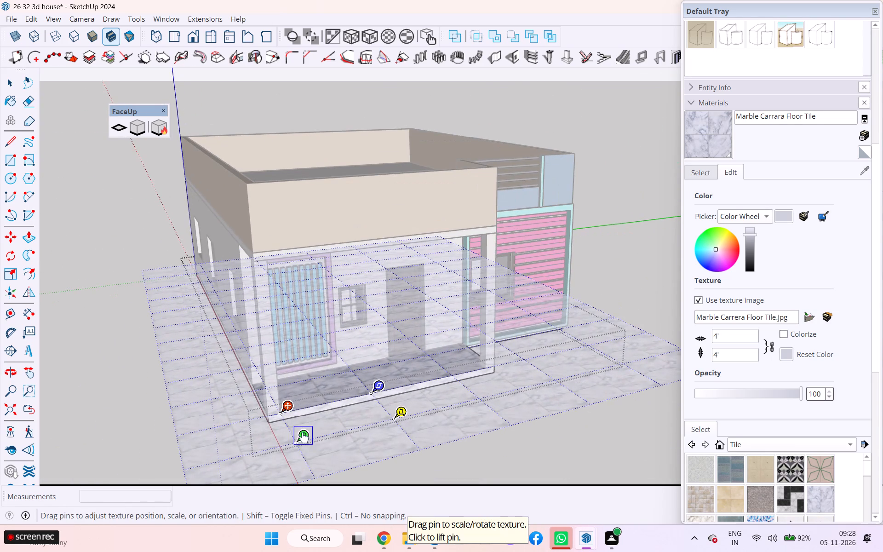
drag(304, 438, 309, 446)
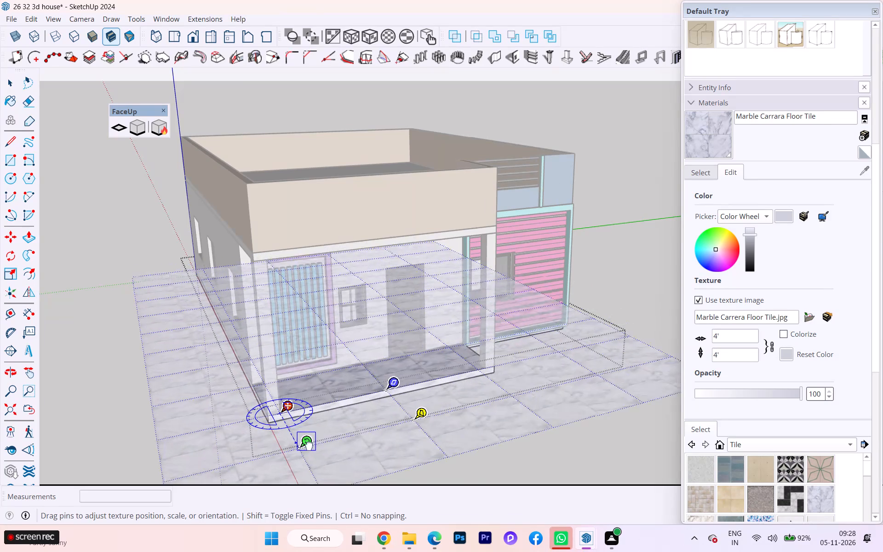
drag(309, 446, 313, 455)
click(313, 455)
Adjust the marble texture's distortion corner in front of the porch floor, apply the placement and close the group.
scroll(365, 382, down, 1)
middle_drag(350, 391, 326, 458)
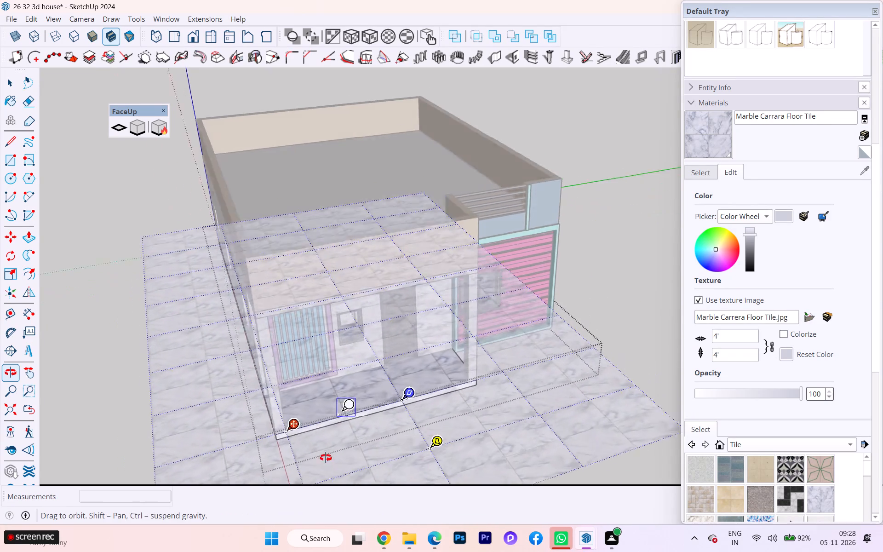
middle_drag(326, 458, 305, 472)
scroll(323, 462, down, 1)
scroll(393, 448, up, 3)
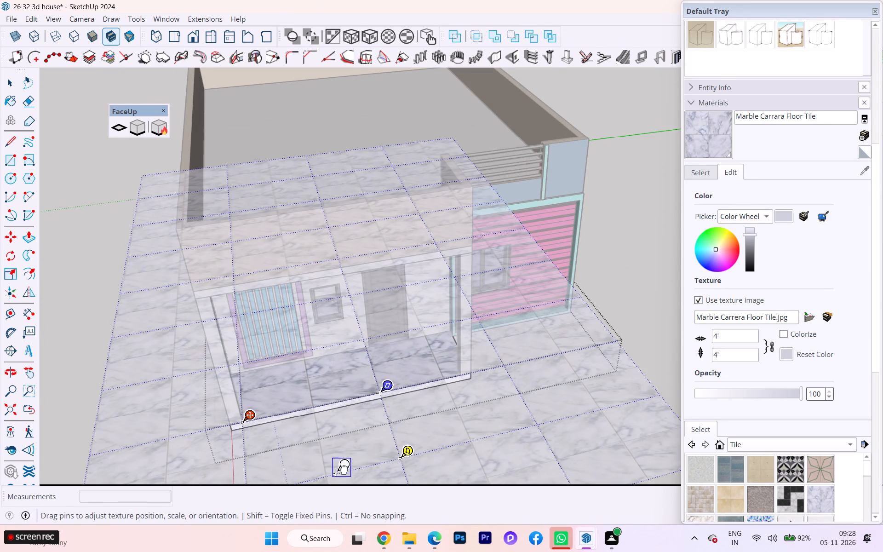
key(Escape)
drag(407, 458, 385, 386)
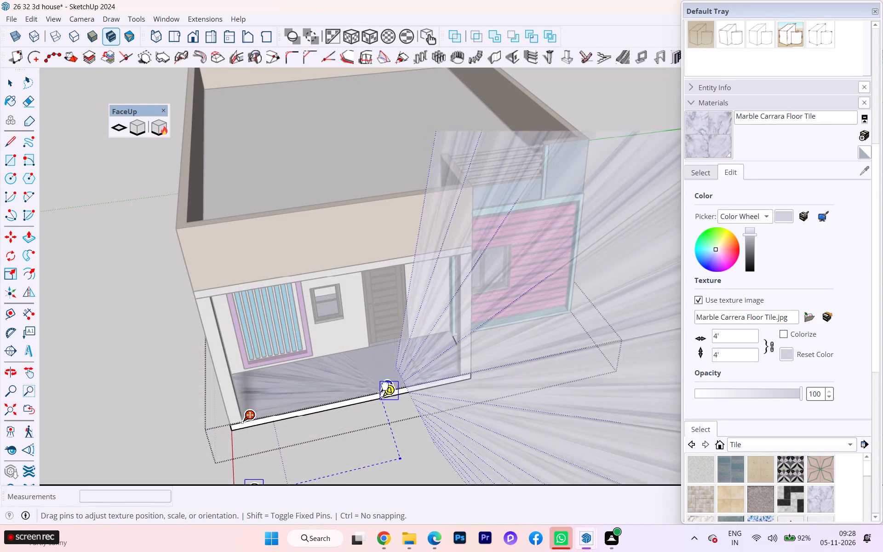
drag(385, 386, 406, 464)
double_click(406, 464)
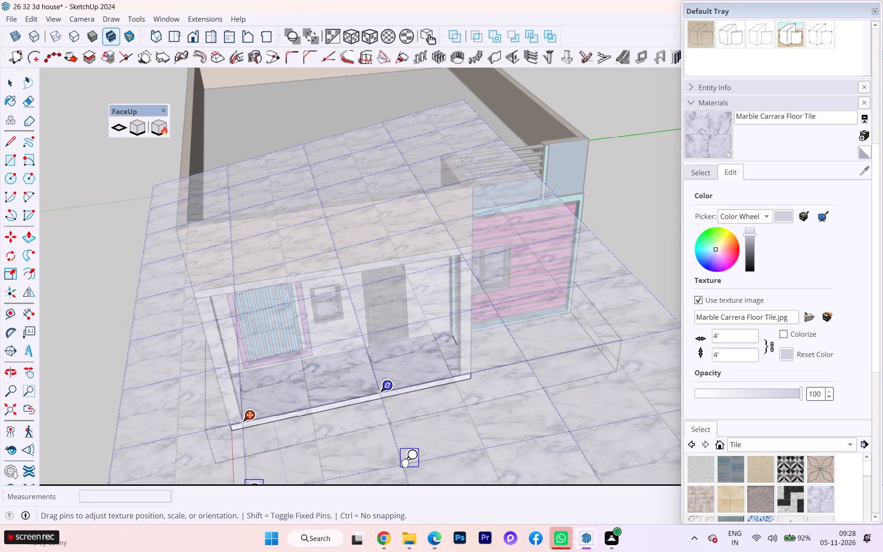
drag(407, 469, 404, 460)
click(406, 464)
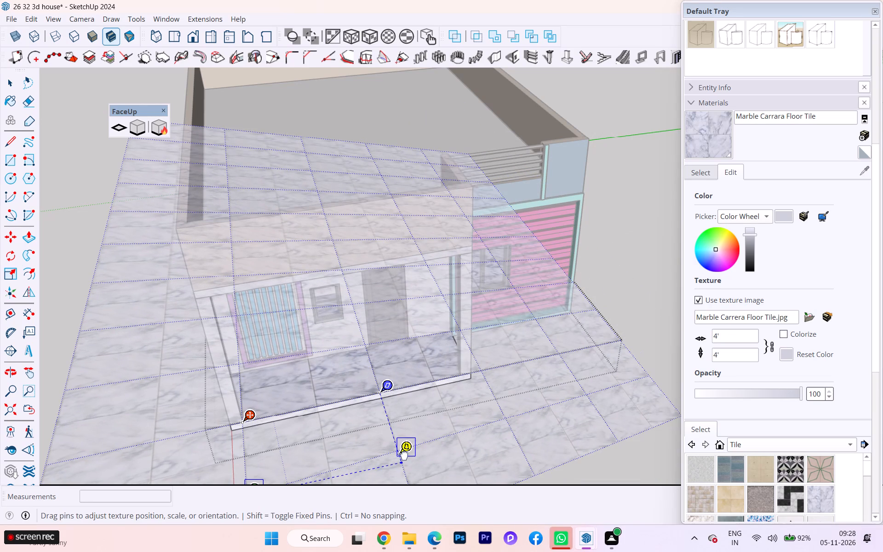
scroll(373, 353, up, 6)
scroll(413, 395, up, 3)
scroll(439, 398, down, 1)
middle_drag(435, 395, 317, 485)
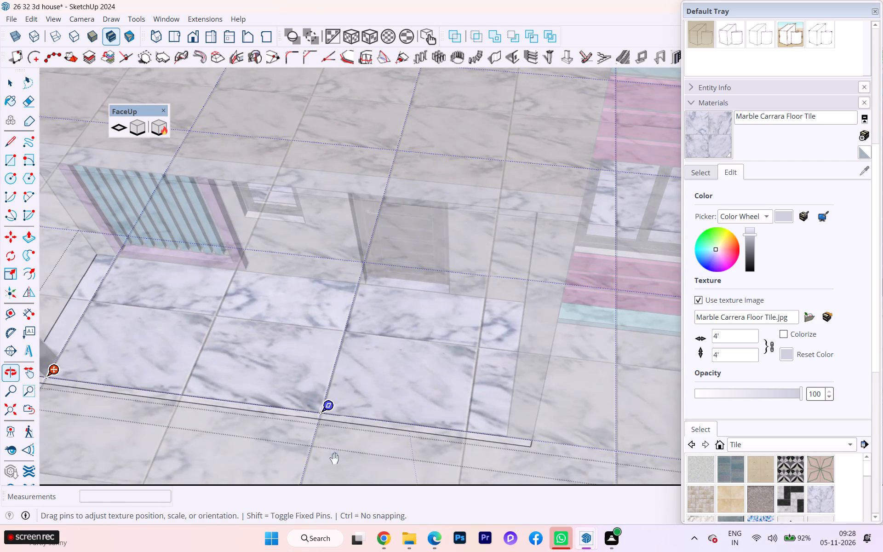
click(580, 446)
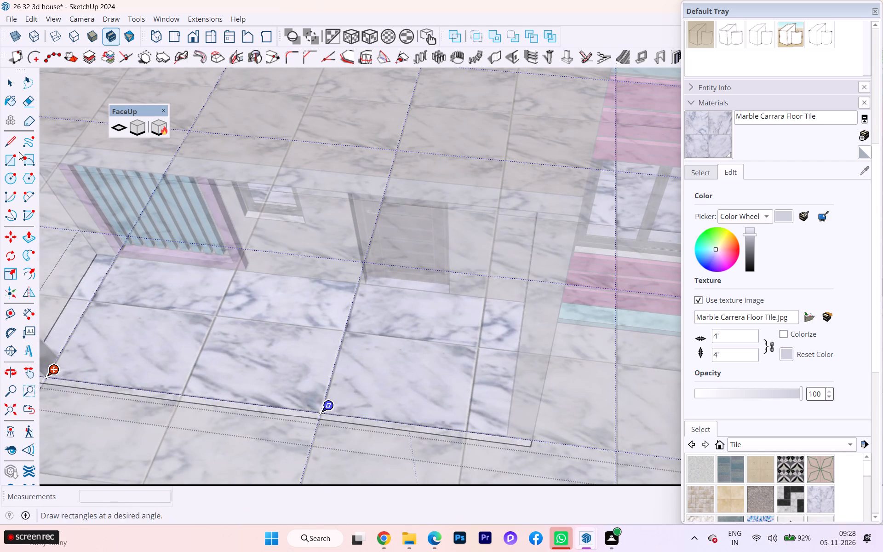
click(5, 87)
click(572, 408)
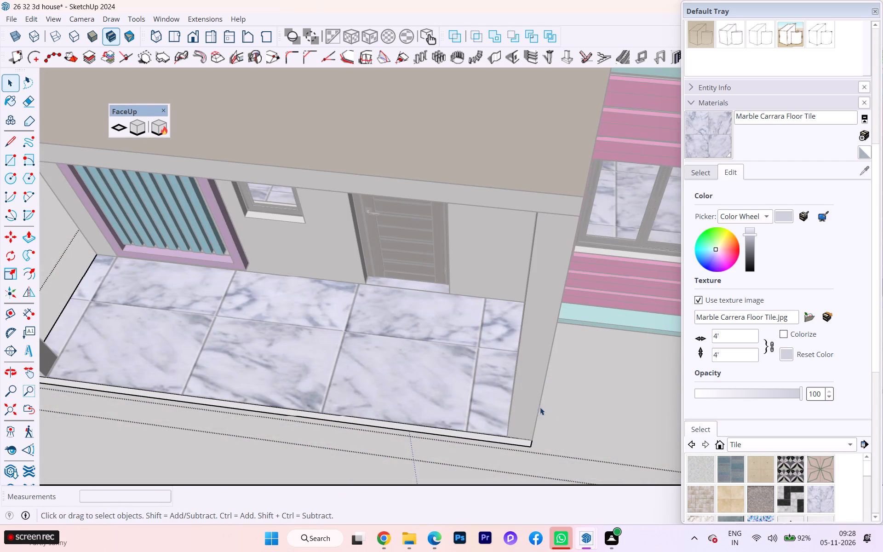
Examine the marble tiles on the porch floor from low down, from the side and from above.
scroll(418, 402, down, 1)
middle_drag(387, 395, 548, 319)
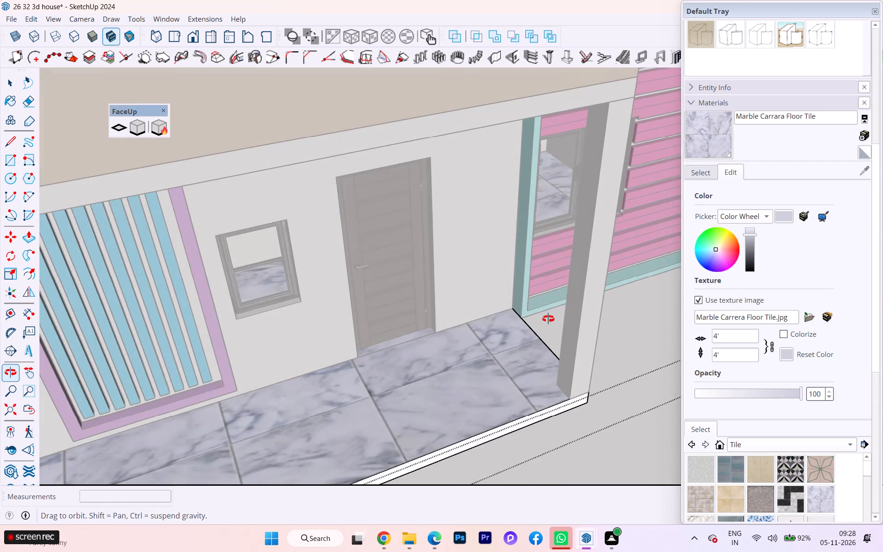
middle_drag(548, 319, 550, 319)
scroll(357, 398, down, 3)
scroll(295, 410, down, 4)
middle_drag(427, 420, 645, 336)
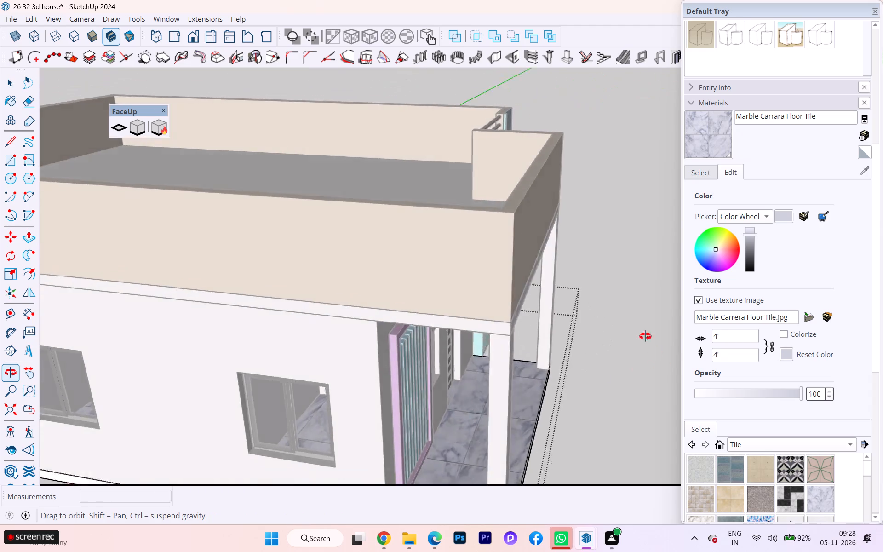
middle_drag(645, 336, 435, 471)
scroll(360, 418, up, 3)
Replace the marble on the porch floor with the Tile Canvas material and close the group.
double_click(360, 418)
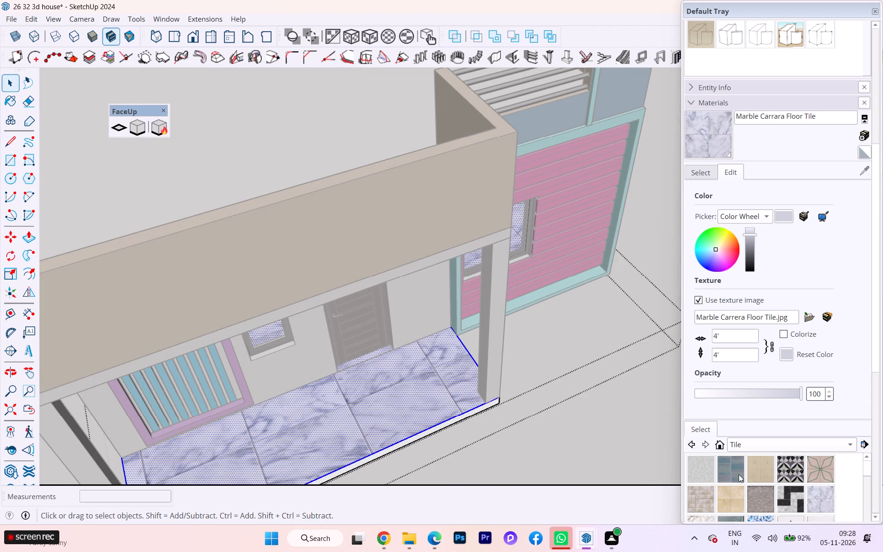
scroll(815, 480, down, 4)
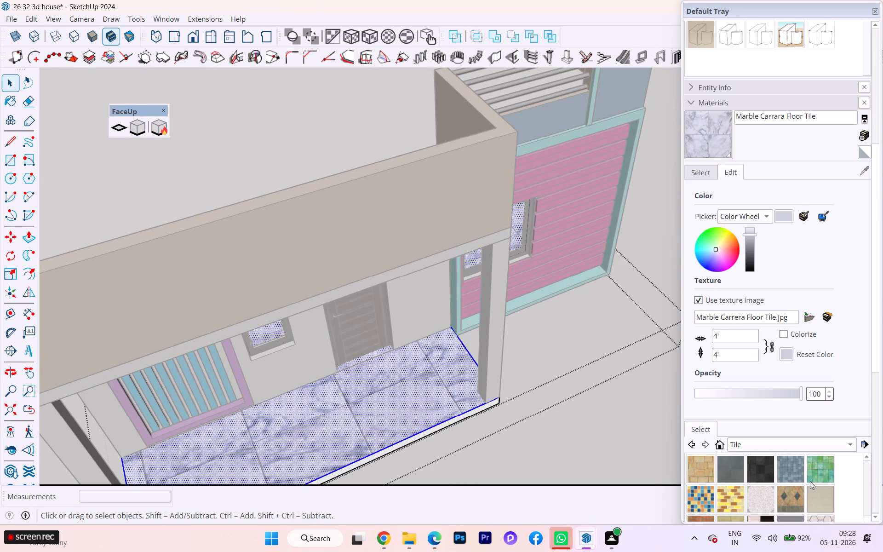
scroll(812, 483, down, 1)
click(815, 477)
click(288, 433)
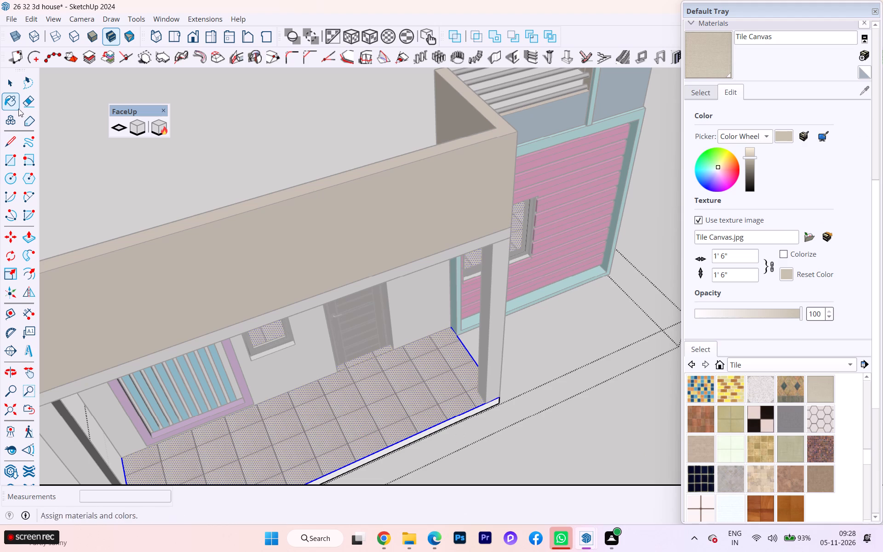
click(12, 85)
click(511, 429)
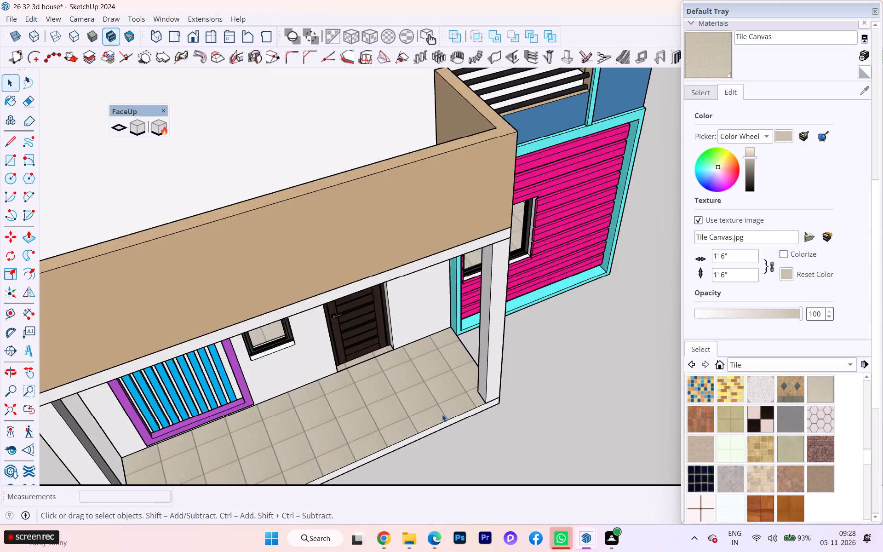
Examine the Tile Canvas porch floor up close, around its corner pillars and from the front of the house.
scroll(429, 413, up, 3)
scroll(419, 408, down, 1)
scroll(419, 408, up, 12)
middle_drag(433, 439, 253, 268)
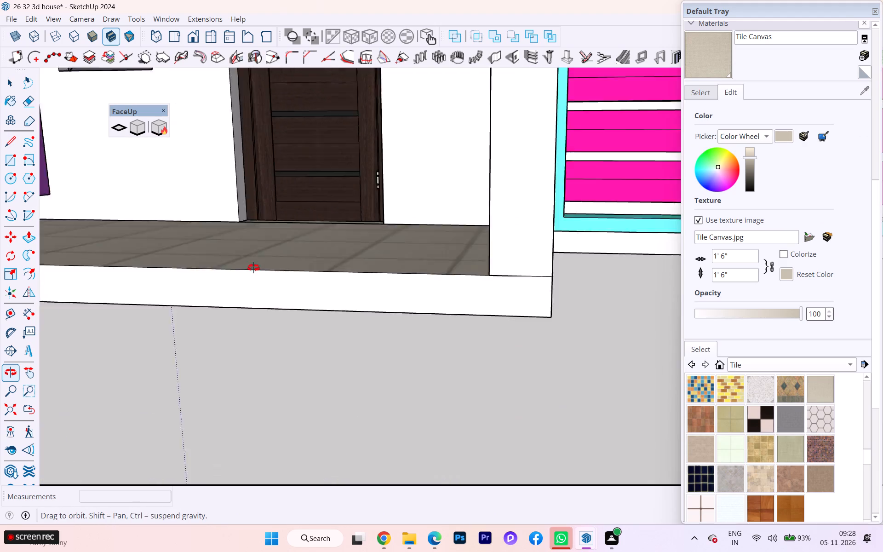
middle_drag(253, 268, 71, 437)
scroll(321, 318, down, 4)
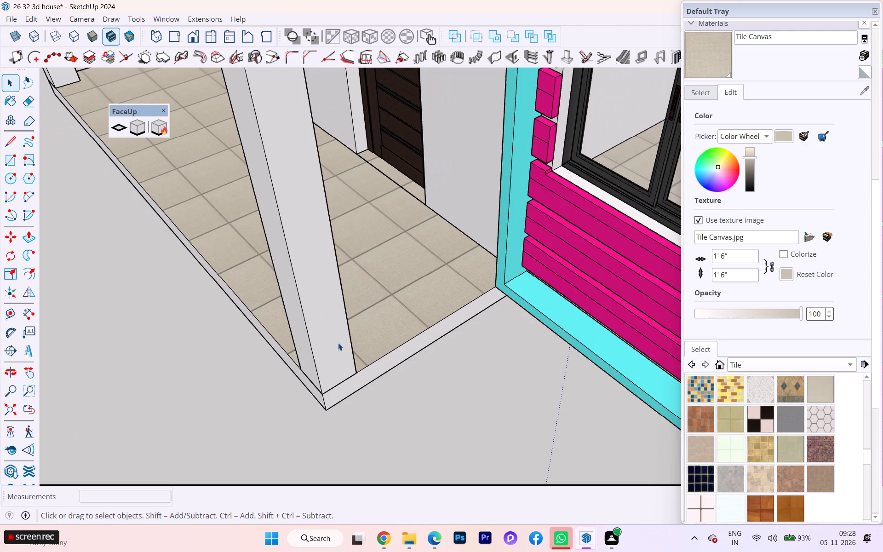
middle_drag(466, 435, 742, 417)
scroll(553, 349, down, 2)
scroll(496, 366, down, 4)
scroll(490, 369, up, 1)
scroll(417, 374, down, 1)
middle_drag(408, 374, 338, 247)
scroll(326, 270, down, 1)
scroll(321, 281, up, 1)
scroll(319, 292, down, 7)
scroll(266, 390, down, 1)
middle_drag(266, 391, 455, 402)
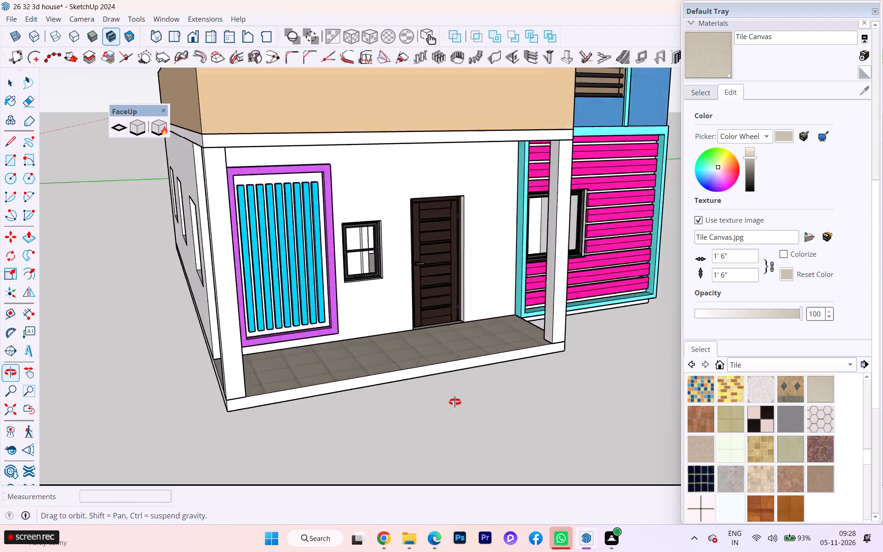
middle_drag(455, 402, 569, 402)
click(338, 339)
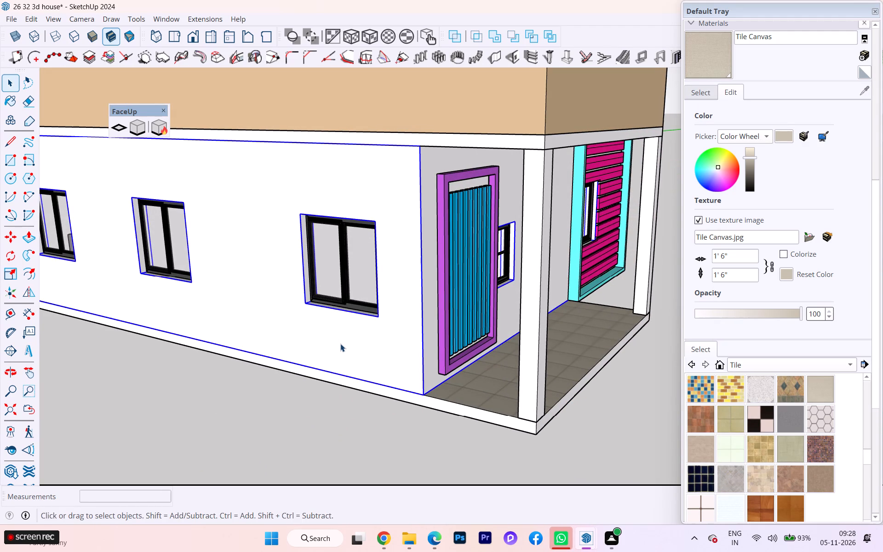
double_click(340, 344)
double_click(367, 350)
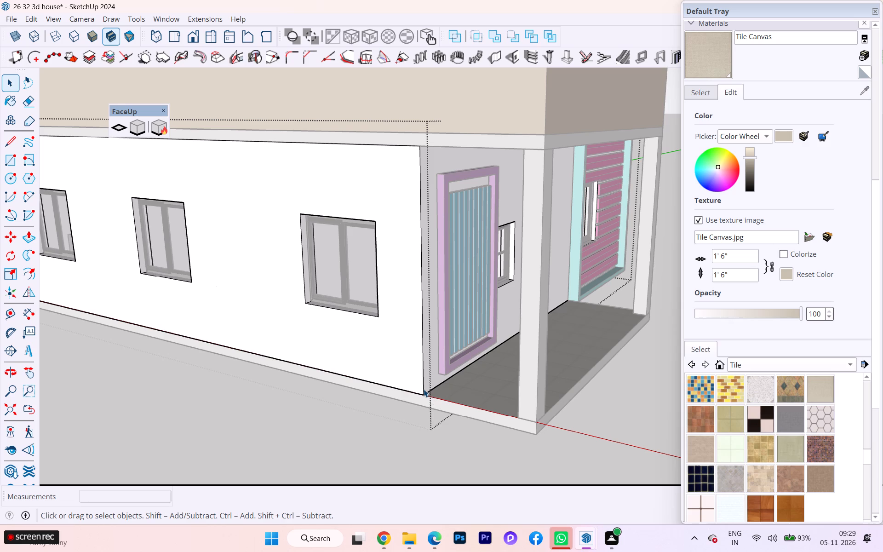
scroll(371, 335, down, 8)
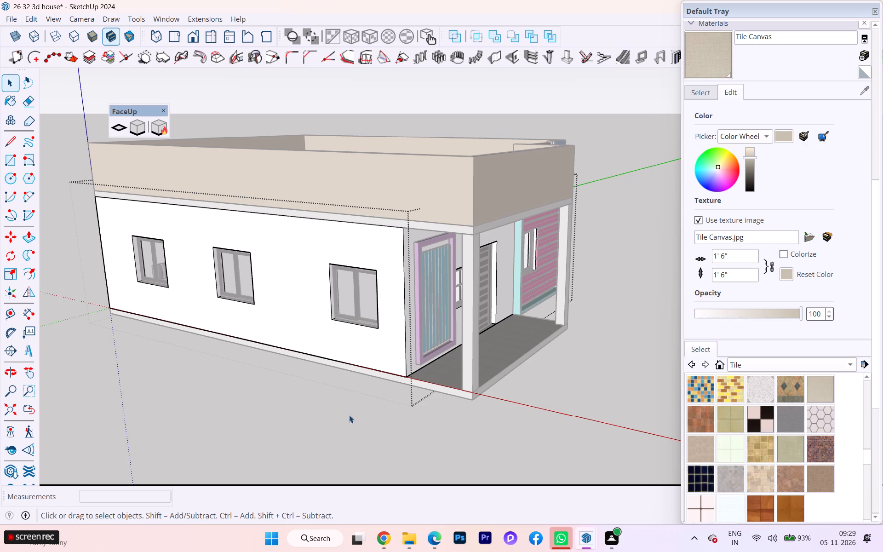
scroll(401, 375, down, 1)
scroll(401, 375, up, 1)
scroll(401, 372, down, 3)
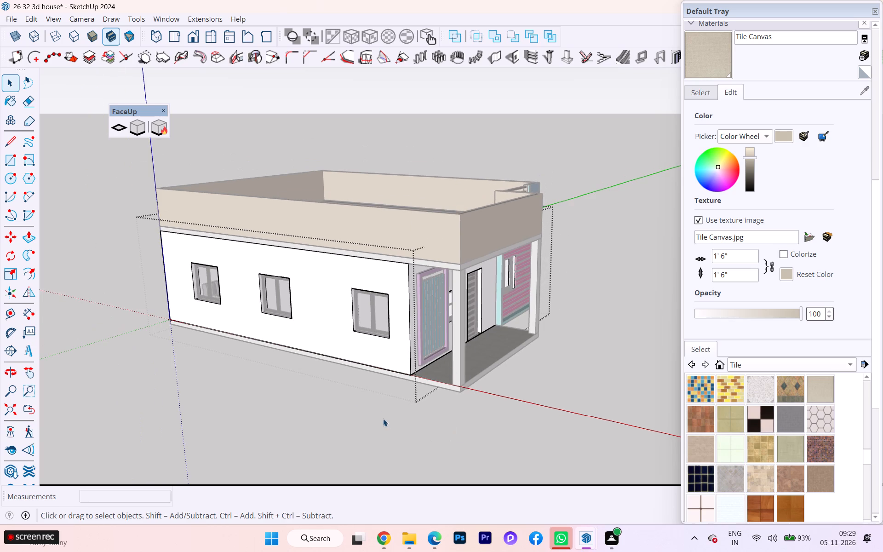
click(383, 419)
Open the roof parapet group and place a vertical guide 3' in from the front face's end on the blue slatted window side.
middle_drag(359, 367, 114, 365)
scroll(456, 150, up, 2)
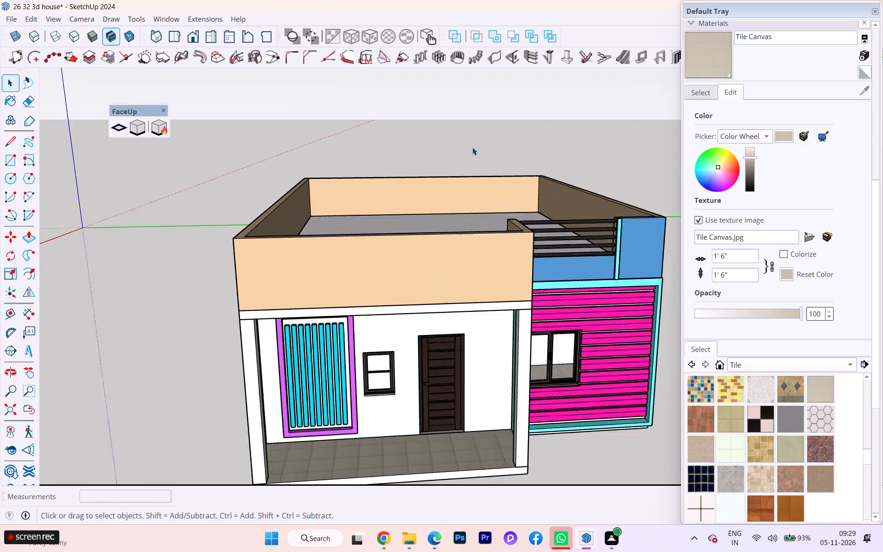
scroll(472, 147, up, 1)
double_click(225, 306)
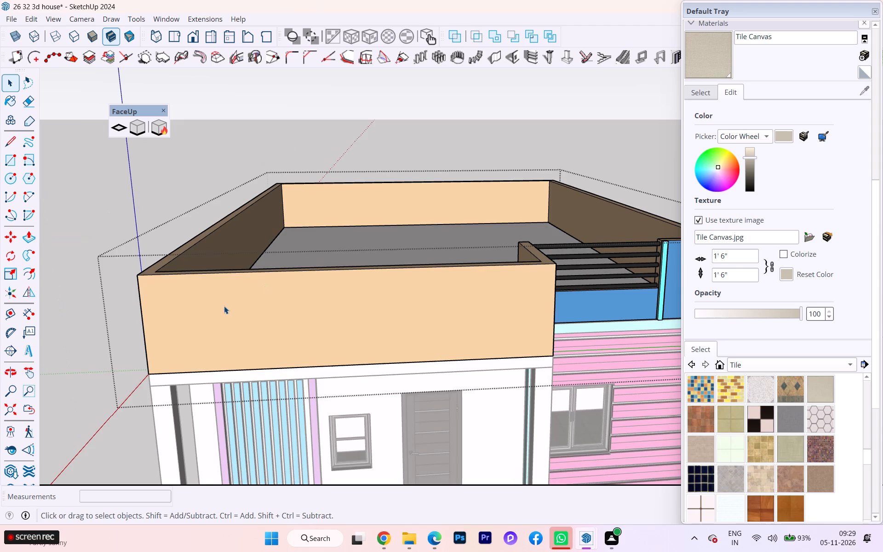
middle_drag(198, 322, 219, 356)
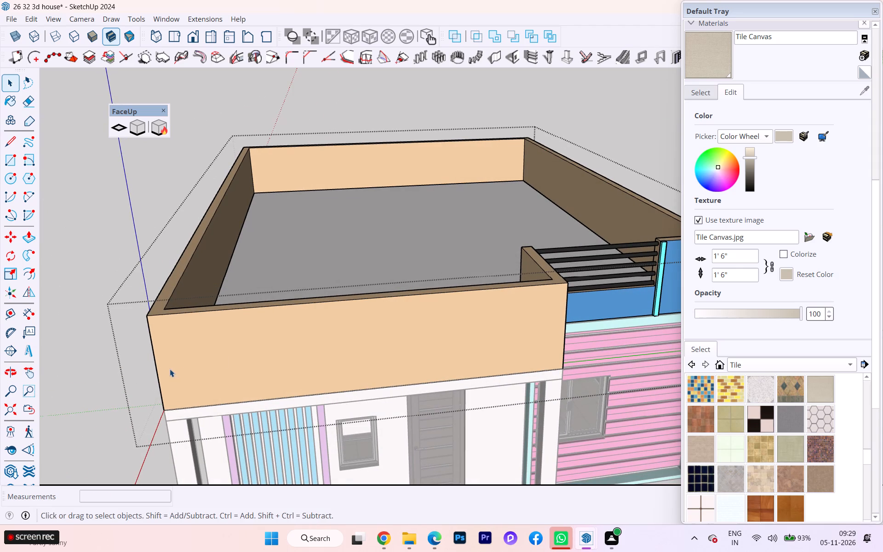
key(t)
click(161, 367)
key(Escape)
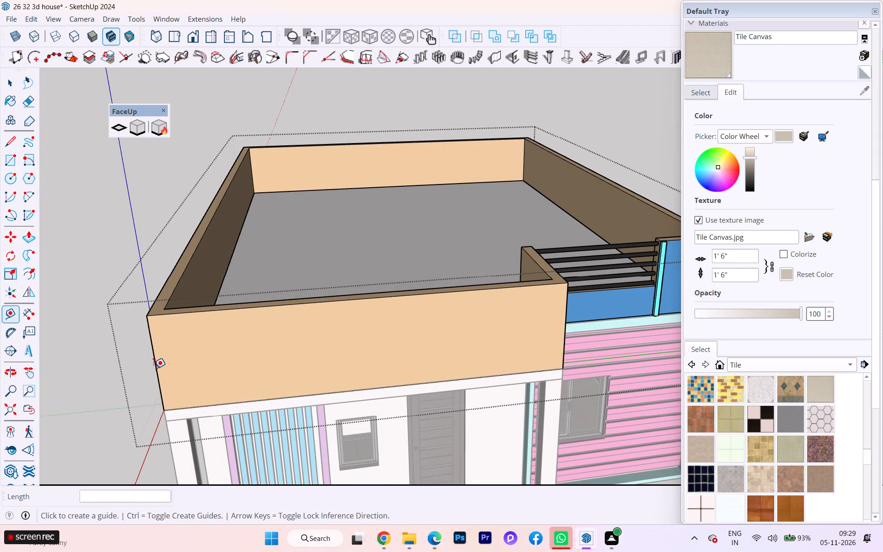
click(155, 368)
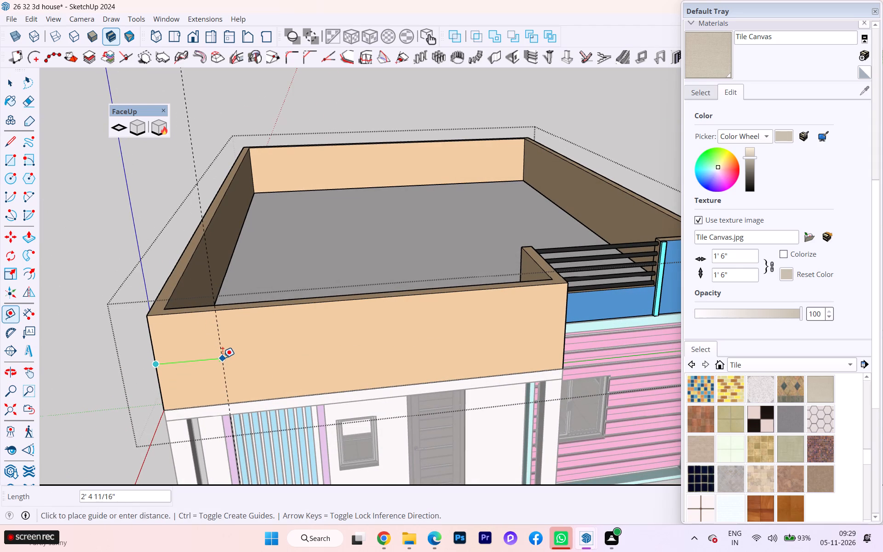
text(3')
key(Return)
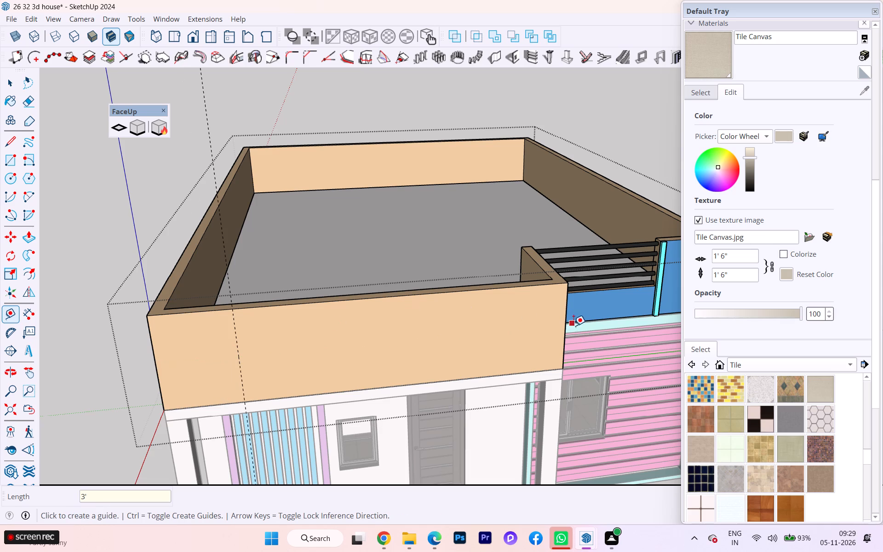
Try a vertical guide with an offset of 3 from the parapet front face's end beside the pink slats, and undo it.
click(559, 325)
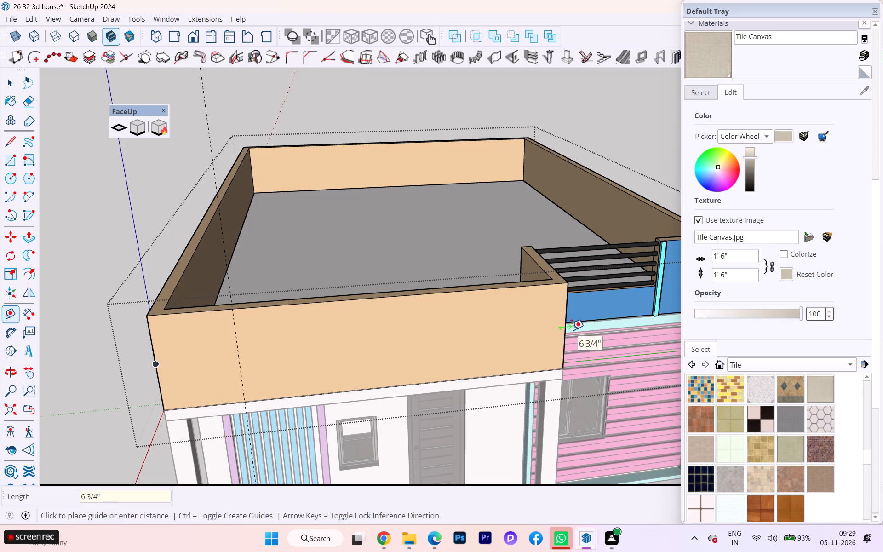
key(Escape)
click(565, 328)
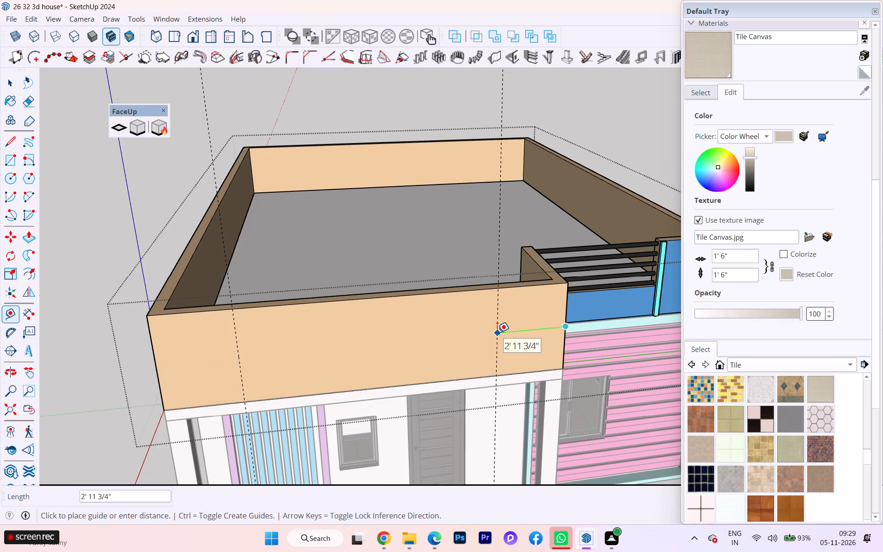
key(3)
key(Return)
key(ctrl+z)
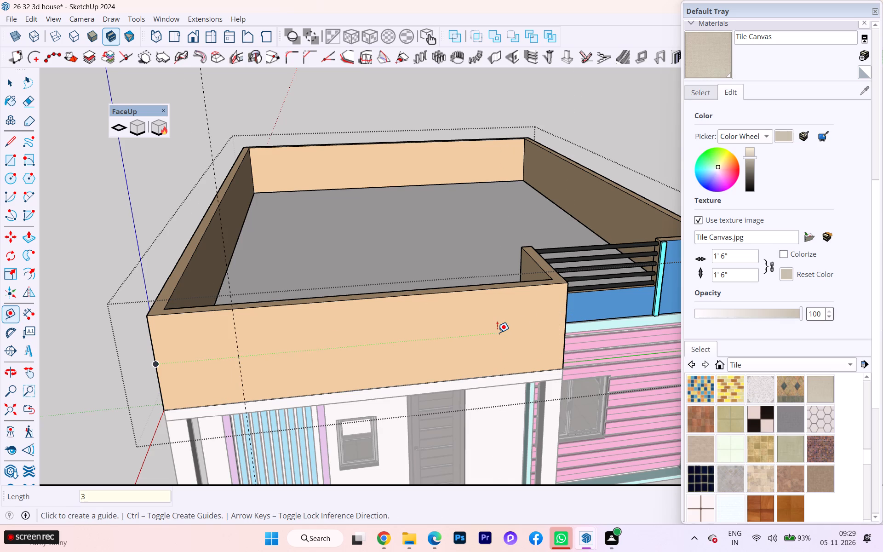
Place a vertical guide 3' in from the parapet front face's end on the pink slatted wall side.
click(565, 322)
key(3)
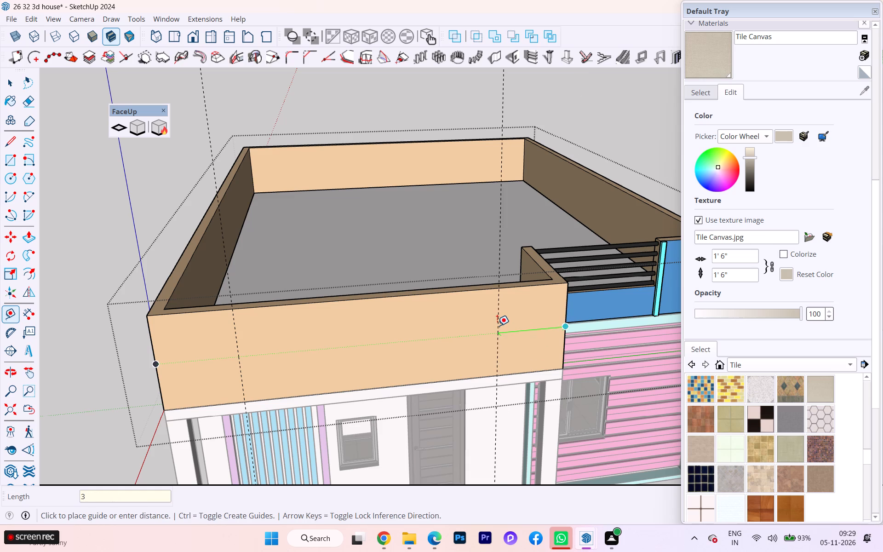
key(apostrophe)
key(Return)
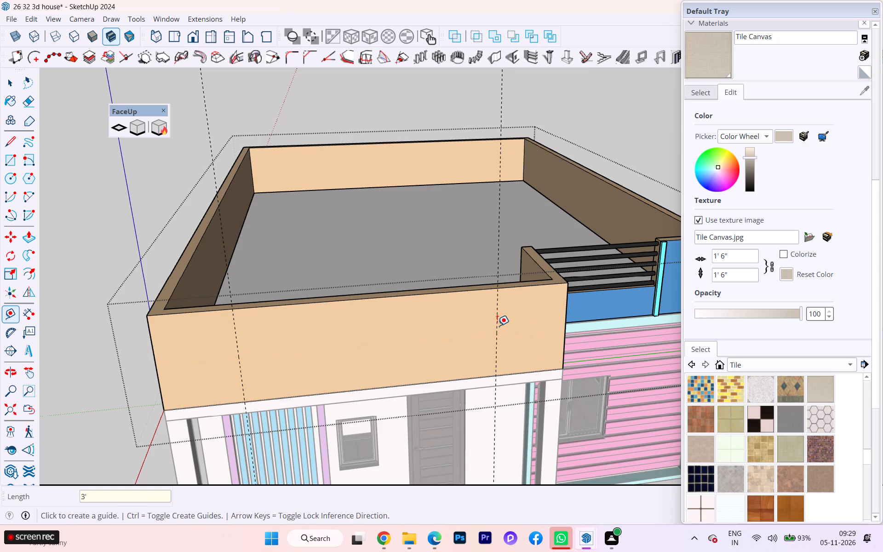
Draw a vertical line from top to bottom of the parapet's front face along the guide on the blue slatted window side.
scroll(499, 323, down, 2)
scroll(267, 334, up, 4)
key(l)
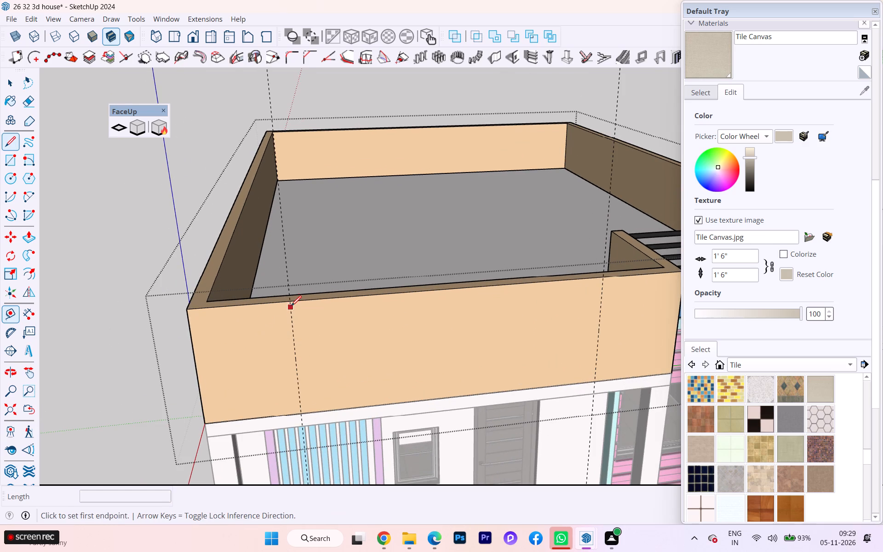
scroll(289, 301, up, 3)
click(291, 305)
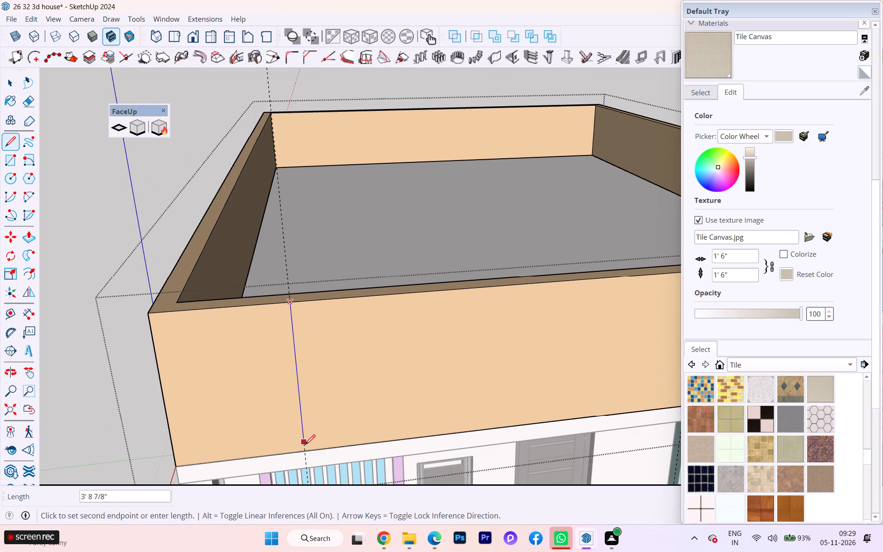
click(306, 451)
scroll(172, 320, down, 7)
scroll(416, 336, down, 2)
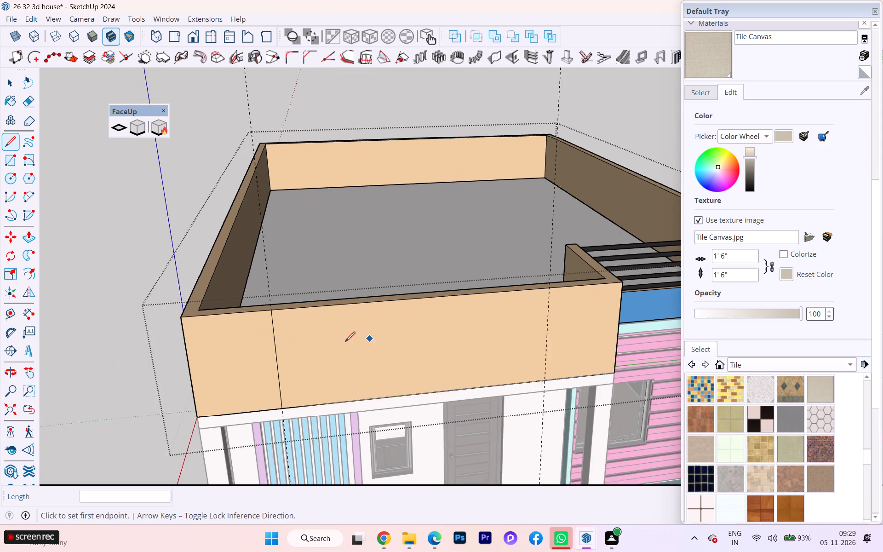
Draw a vertical line from top to bottom of the parapet's front face along the guide on the pink slatted wall side.
click(532, 294)
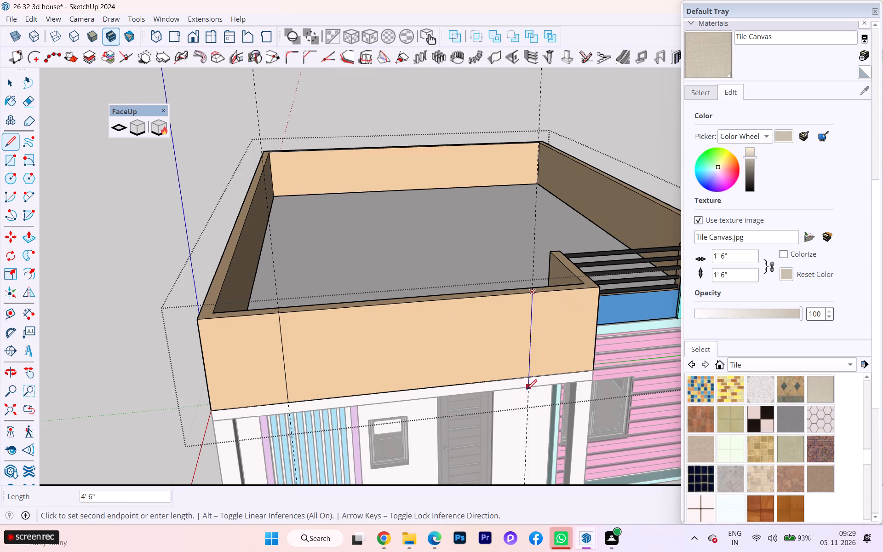
click(529, 378)
scroll(348, 362, down, 2)
middle_drag(335, 362, 343, 362)
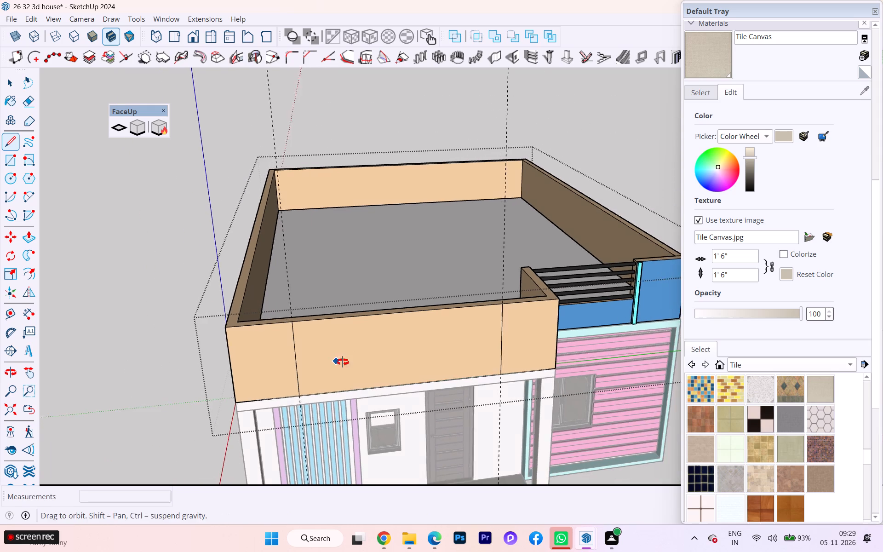
middle_drag(343, 362, 426, 357)
key(space)
Draw a 6" line across the parapet's top from the inner front corner to the outer side edge on the blue slatted window side.
scroll(380, 344, up, 3)
scroll(380, 344, down, 1)
scroll(380, 344, up, 2)
scroll(331, 343, up, 1)
scroll(330, 340, down, 2)
scroll(332, 337, up, 1)
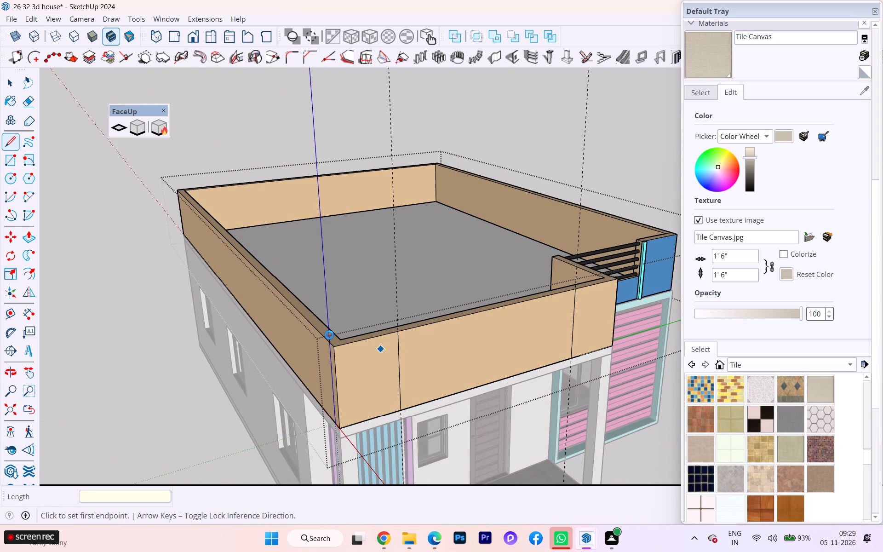
scroll(340, 334, up, 4)
scroll(343, 338, down, 2)
scroll(343, 338, up, 3)
scroll(343, 338, down, 2)
scroll(343, 338, up, 4)
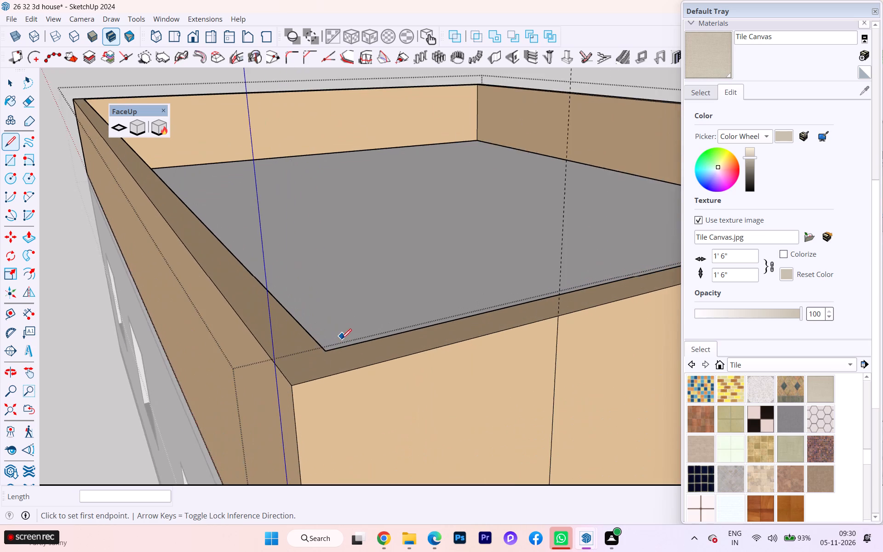
scroll(341, 339, up, 2)
click(324, 355)
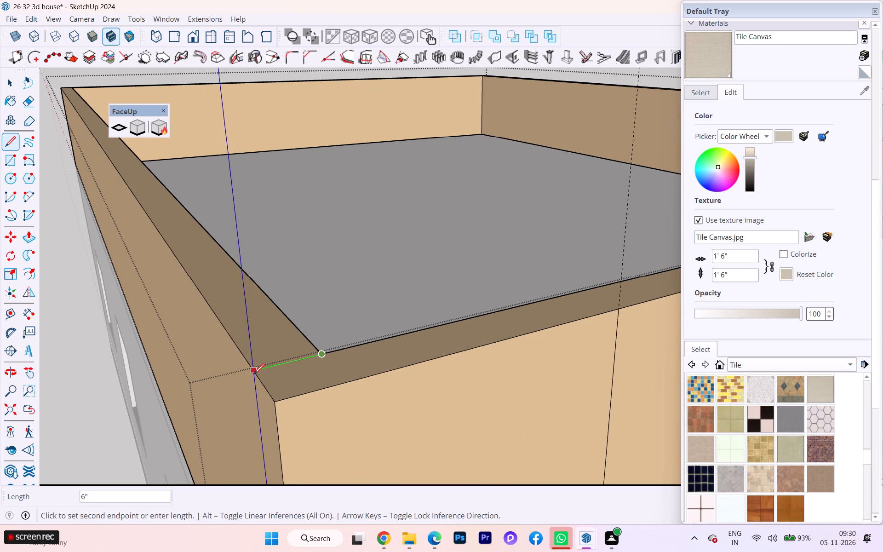
click(254, 374)
Draw a short line across the parapet's top from the inner front corner to the outer side edge beside the black railing.
scroll(298, 350, down, 6)
scroll(292, 354, up, 2)
scroll(289, 355, down, 3)
scroll(281, 354, up, 1)
scroll(281, 354, down, 4)
scroll(264, 351, up, 1)
scroll(264, 351, down, 4)
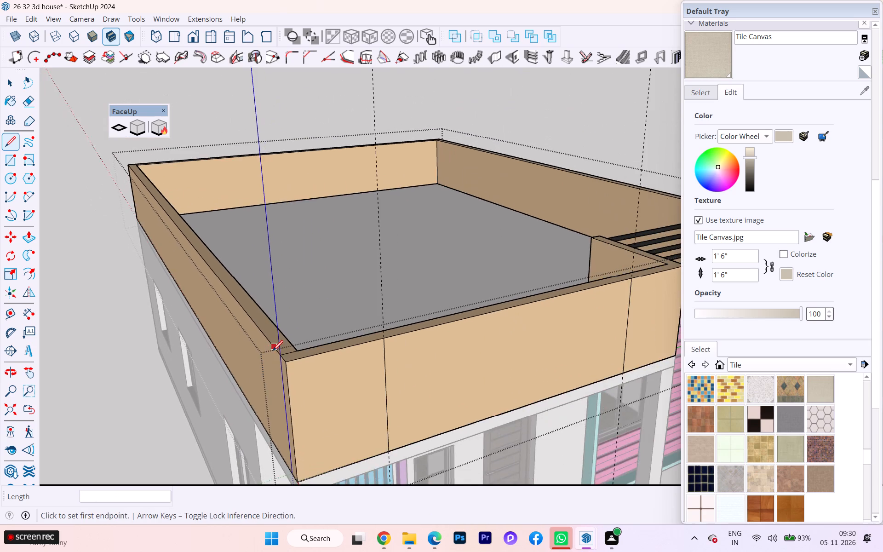
scroll(270, 353, down, 2)
scroll(269, 354, up, 1)
scroll(268, 354, down, 2)
scroll(262, 356, up, 2)
scroll(191, 358, down, 4)
middle_drag(373, 342, 240, 373)
scroll(359, 290, down, 2)
scroll(364, 291, up, 8)
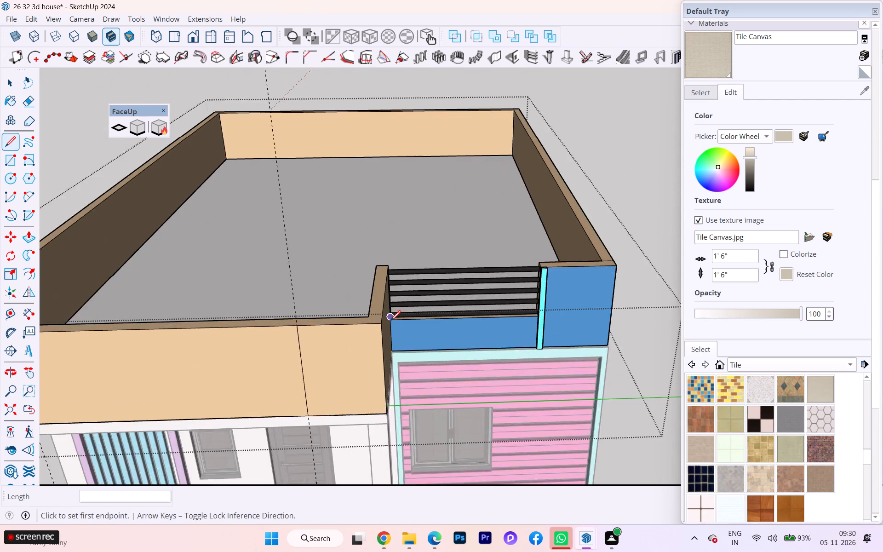
scroll(390, 321, up, 5)
scroll(389, 324, down, 2)
scroll(386, 325, up, 5)
click(355, 315)
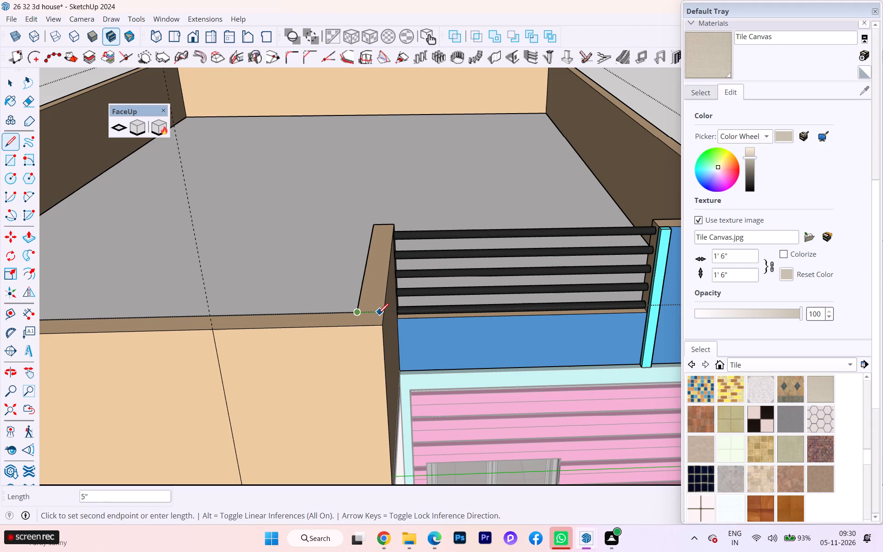
click(381, 315)
scroll(407, 283, down, 2)
scroll(407, 283, up, 1)
scroll(407, 283, down, 8)
scroll(442, 282, up, 2)
scroll(442, 282, down, 1)
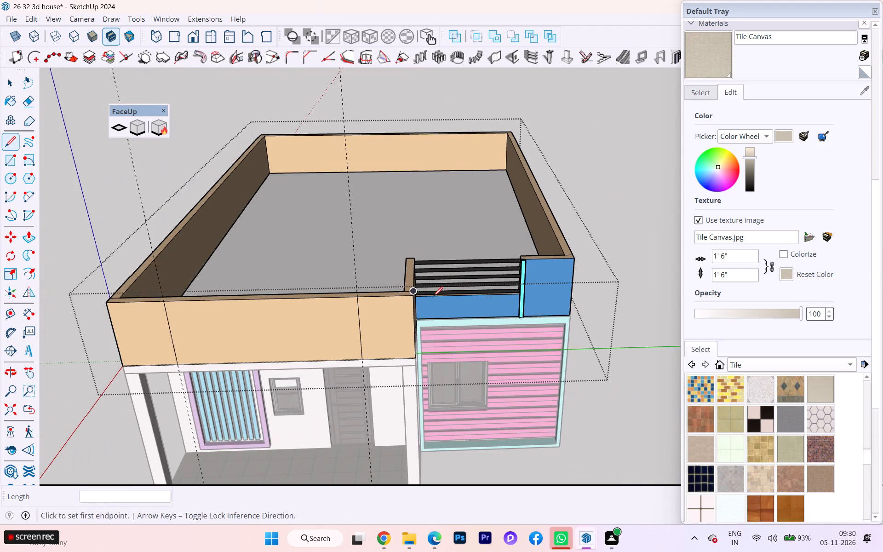
key(space)
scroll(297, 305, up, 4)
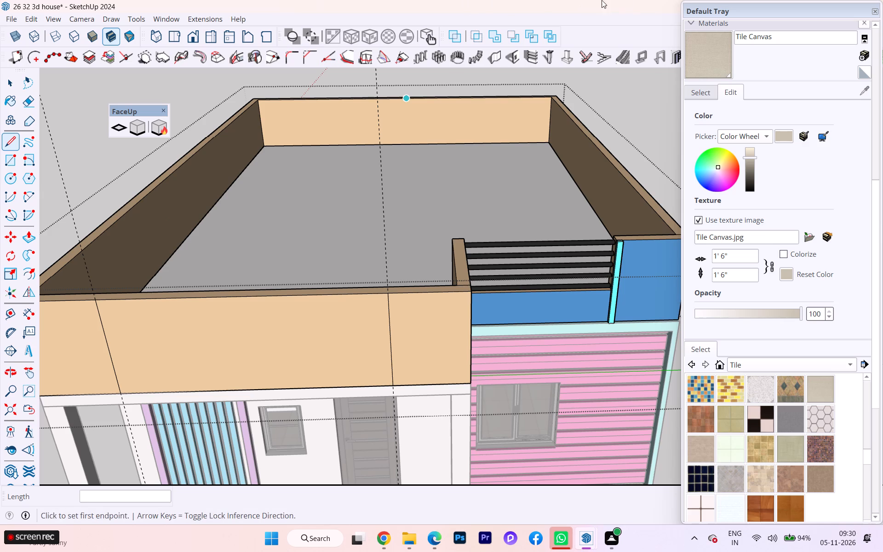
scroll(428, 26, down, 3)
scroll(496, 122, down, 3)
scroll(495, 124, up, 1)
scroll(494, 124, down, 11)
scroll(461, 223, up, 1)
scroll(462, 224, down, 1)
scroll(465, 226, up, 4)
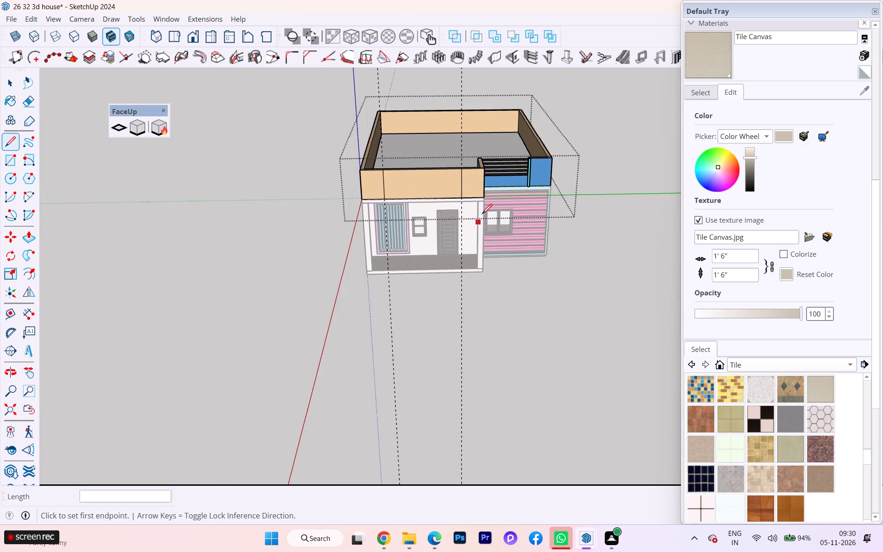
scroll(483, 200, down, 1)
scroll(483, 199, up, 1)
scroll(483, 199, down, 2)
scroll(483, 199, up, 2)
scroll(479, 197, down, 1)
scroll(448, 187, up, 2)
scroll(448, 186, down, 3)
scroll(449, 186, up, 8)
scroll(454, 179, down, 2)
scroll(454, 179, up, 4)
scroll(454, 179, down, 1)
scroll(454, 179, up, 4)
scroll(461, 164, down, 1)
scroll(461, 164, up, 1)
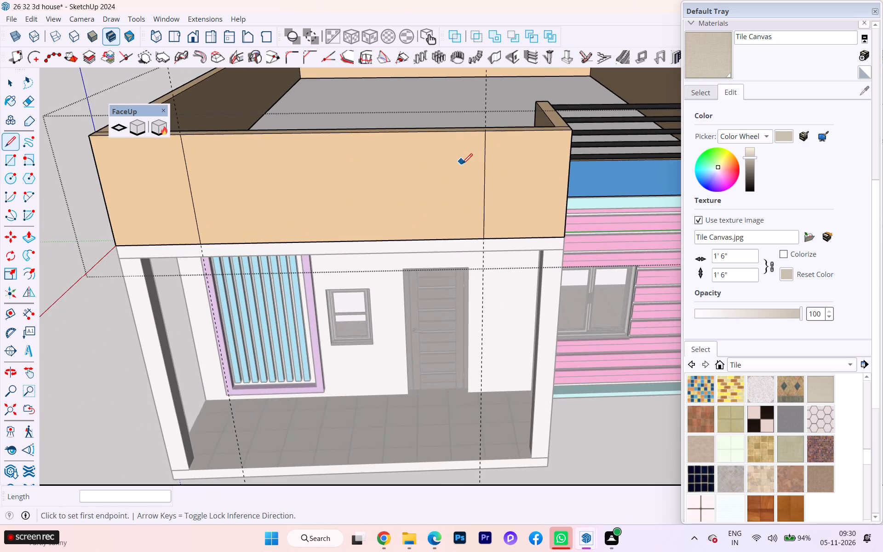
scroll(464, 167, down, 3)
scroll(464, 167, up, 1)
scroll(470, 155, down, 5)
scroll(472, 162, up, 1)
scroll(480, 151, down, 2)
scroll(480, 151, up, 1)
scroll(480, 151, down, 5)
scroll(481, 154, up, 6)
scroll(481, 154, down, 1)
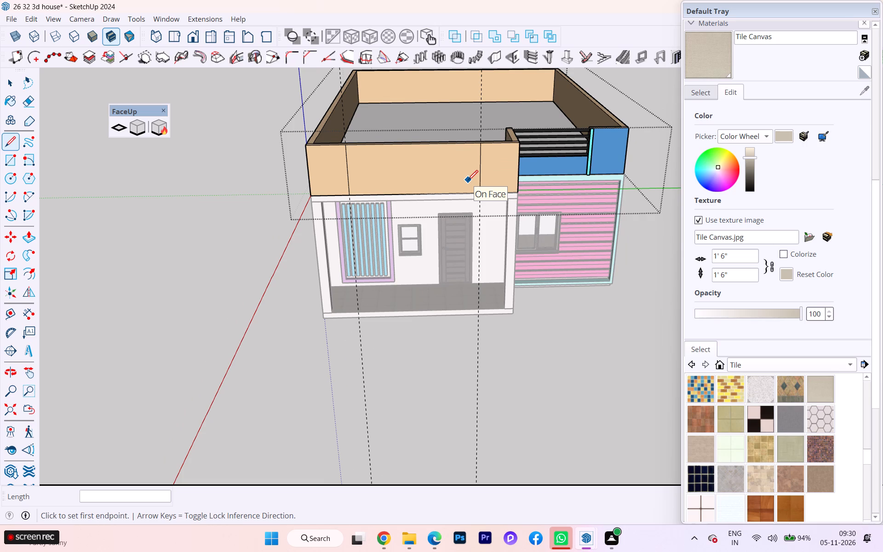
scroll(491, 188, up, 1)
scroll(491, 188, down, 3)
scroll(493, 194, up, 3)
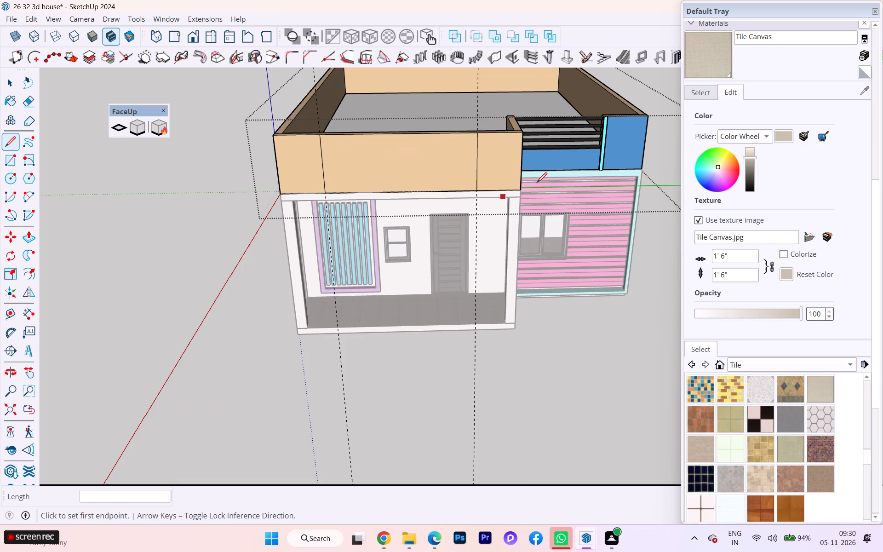
Draw a 6" line across the front parapet's top from the dividing line on the blue slatted window side.
scroll(537, 183, down, 1)
scroll(537, 183, up, 1)
scroll(722, 142, up, 5)
scroll(420, 147, up, 10)
scroll(291, 127, up, 2)
scroll(290, 127, down, 1)
scroll(289, 127, up, 2)
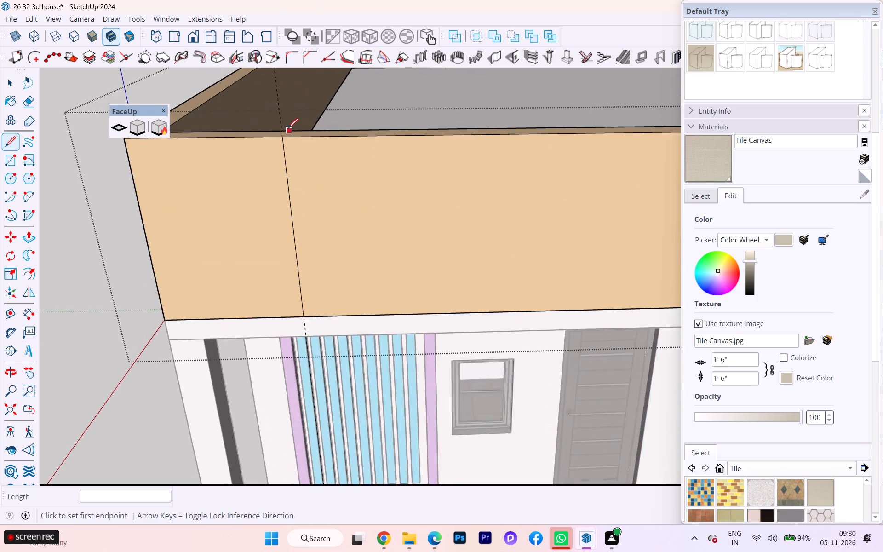
scroll(288, 128, up, 1)
click(283, 141)
click(284, 131)
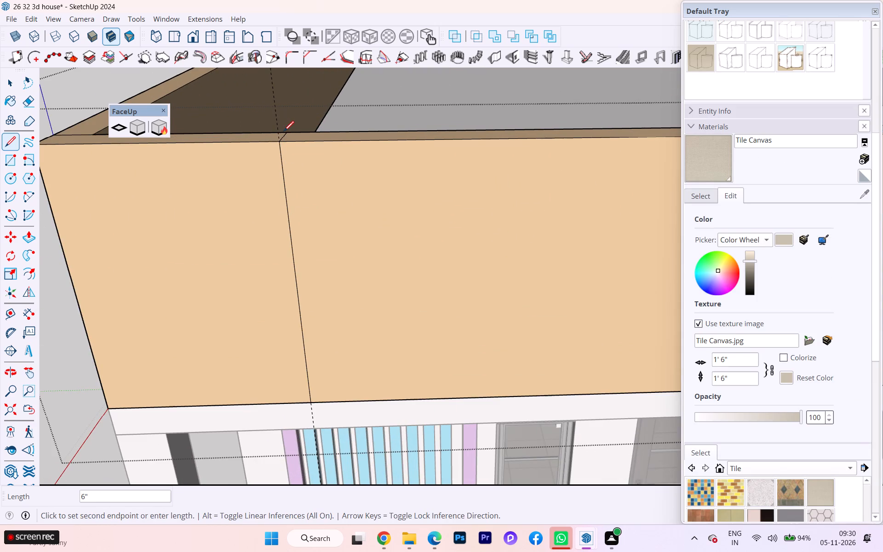
Draw a 6" line along the red axis across the front parapet's top from the dividing line on the pink slatted side.
scroll(261, 122, down, 1)
scroll(260, 122, up, 1)
scroll(259, 124, down, 3)
scroll(233, 162, down, 12)
scroll(226, 167, up, 2)
scroll(226, 167, down, 2)
scroll(230, 169, up, 2)
scroll(232, 169, down, 2)
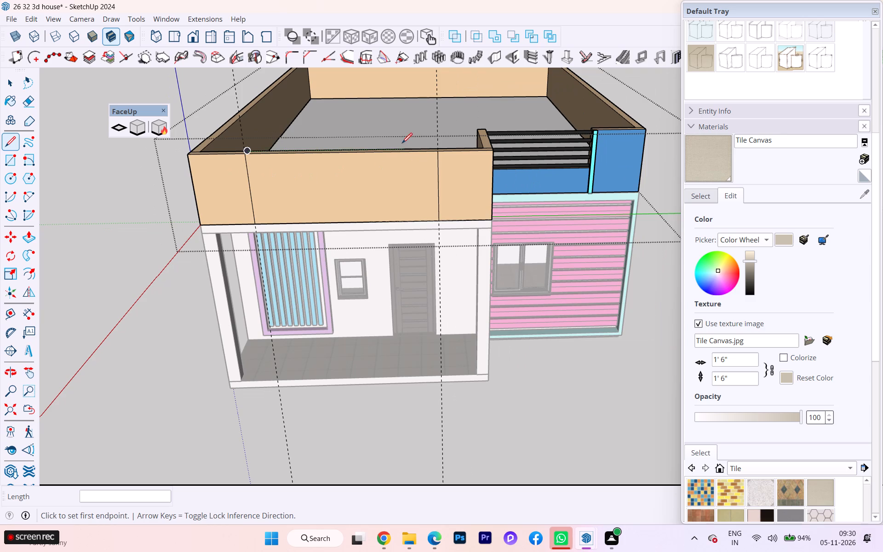
scroll(433, 157, down, 1)
scroll(433, 157, up, 6)
scroll(440, 148, down, 1)
scroll(440, 148, up, 2)
scroll(440, 148, down, 3)
scroll(440, 148, up, 5)
click(442, 153)
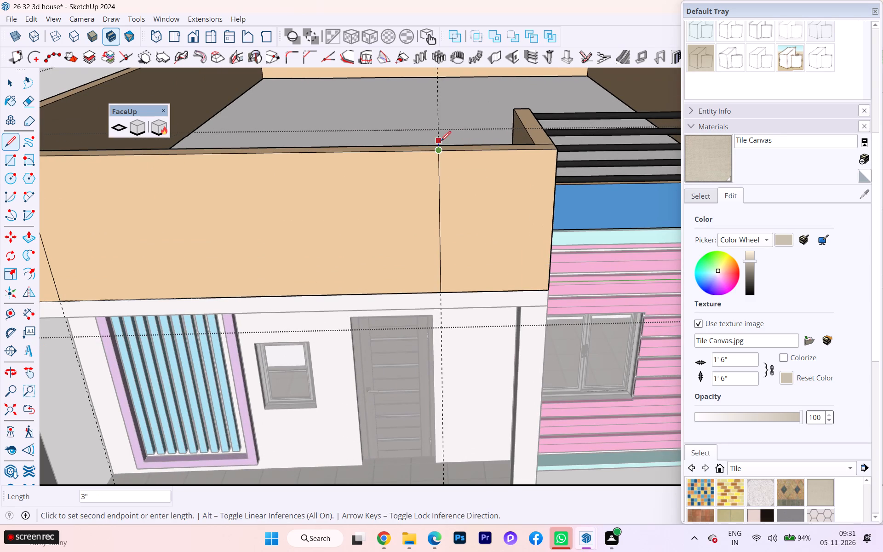
scroll(445, 145, up, 3)
scroll(445, 145, down, 5)
scroll(445, 145, up, 2)
key(Right)
scroll(437, 138, up, 2)
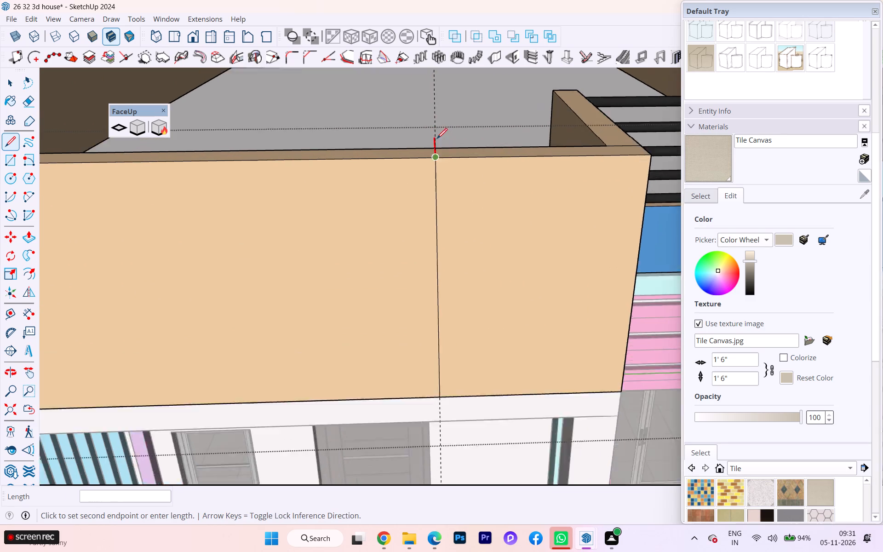
scroll(437, 138, up, 4)
scroll(427, 179, down, 1)
scroll(427, 179, up, 2)
scroll(427, 180, down, 1)
scroll(399, 321, down, 3)
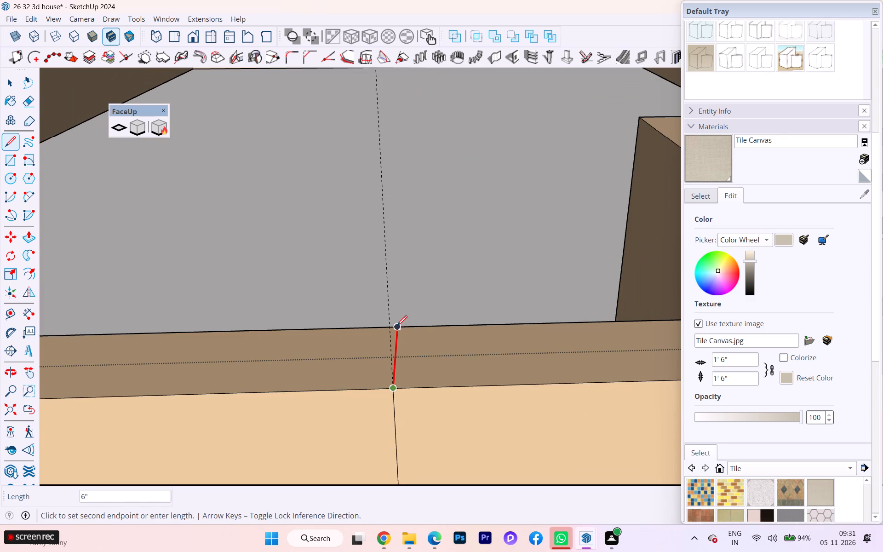
click(397, 326)
scroll(429, 259, down, 2)
scroll(434, 243, up, 2)
scroll(435, 241, down, 2)
scroll(436, 226, up, 1)
scroll(425, 190, down, 2)
scroll(425, 190, up, 1)
scroll(425, 190, down, 4)
scroll(425, 191, up, 3)
scroll(425, 191, down, 16)
key(space)
Push the front parapet's top face between the two dividing lines down by about 2' 11 1/2".
scroll(423, 186, down, 1)
scroll(396, 198, up, 4)
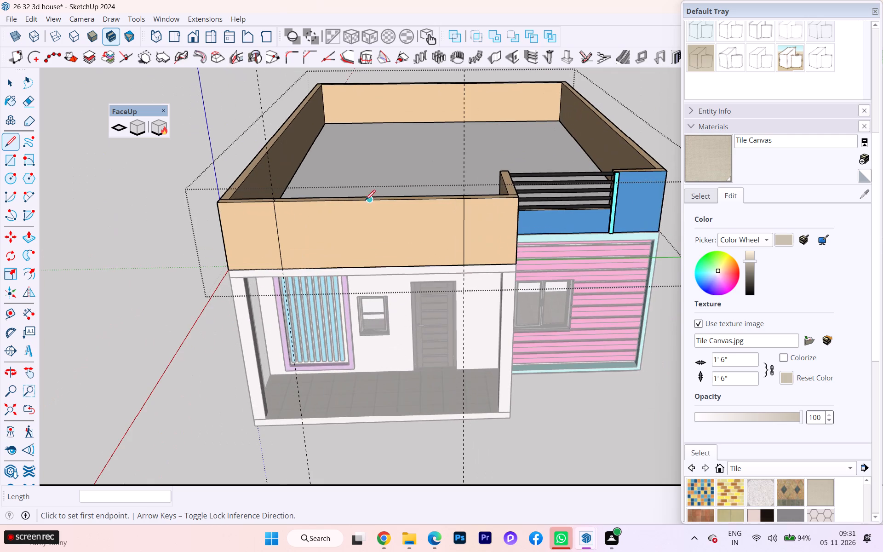
key(p)
scroll(362, 194, up, 3)
scroll(366, 191, down, 3)
scroll(366, 190, up, 6)
scroll(351, 207, down, 4)
scroll(351, 207, up, 6)
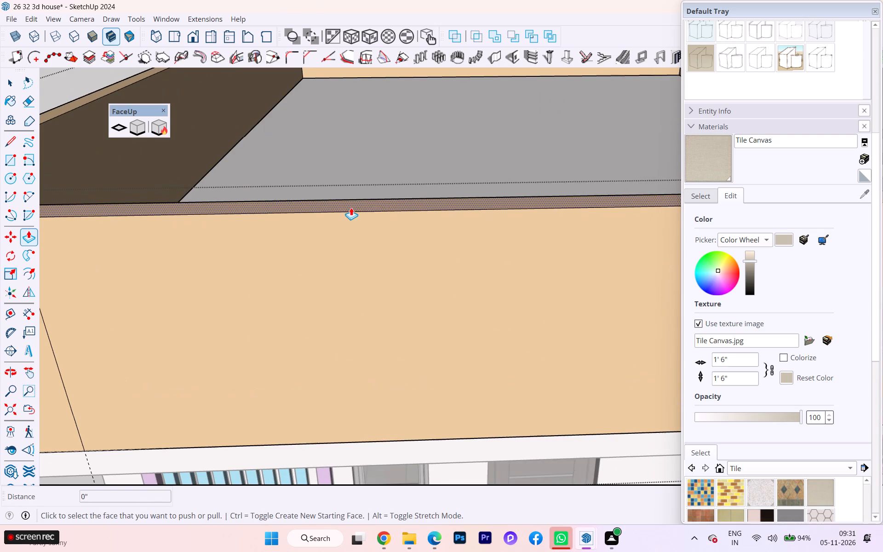
click(350, 204)
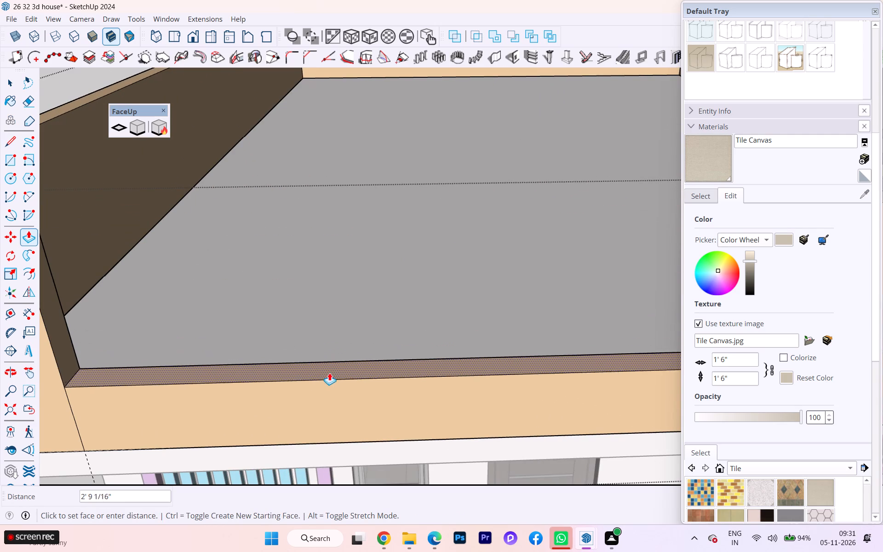
click(326, 384)
scroll(375, 268, down, 5)
scroll(382, 262, up, 1)
scroll(384, 261, down, 2)
scroll(394, 251, up, 1)
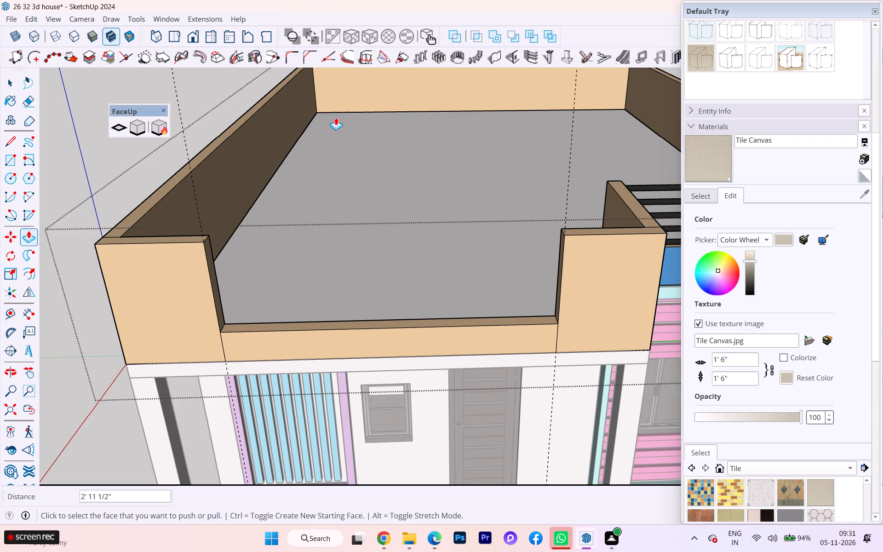
Draw a line across the lowered parapet section's top face from the midpoint of its outer edge to its inner edge.
scroll(390, 298, down, 1)
scroll(403, 294, up, 2)
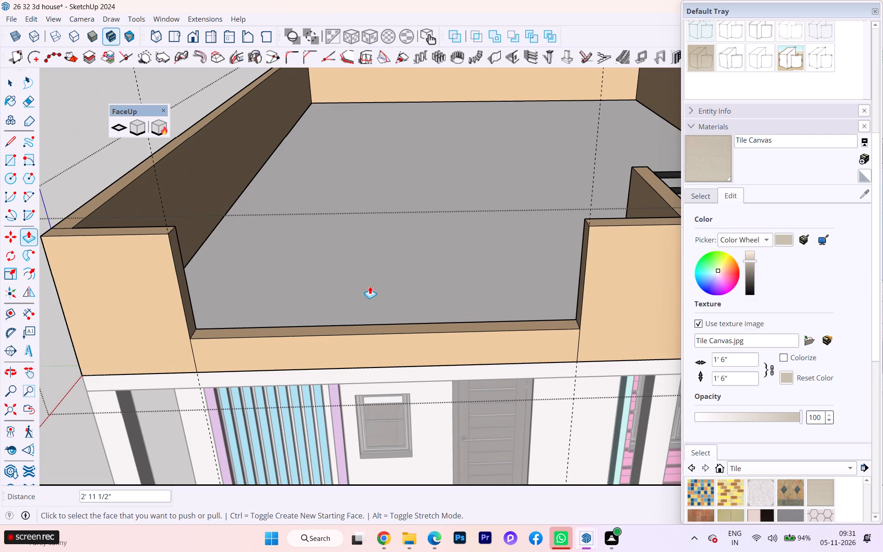
key(l)
key(Return)
scroll(385, 365, up, 5)
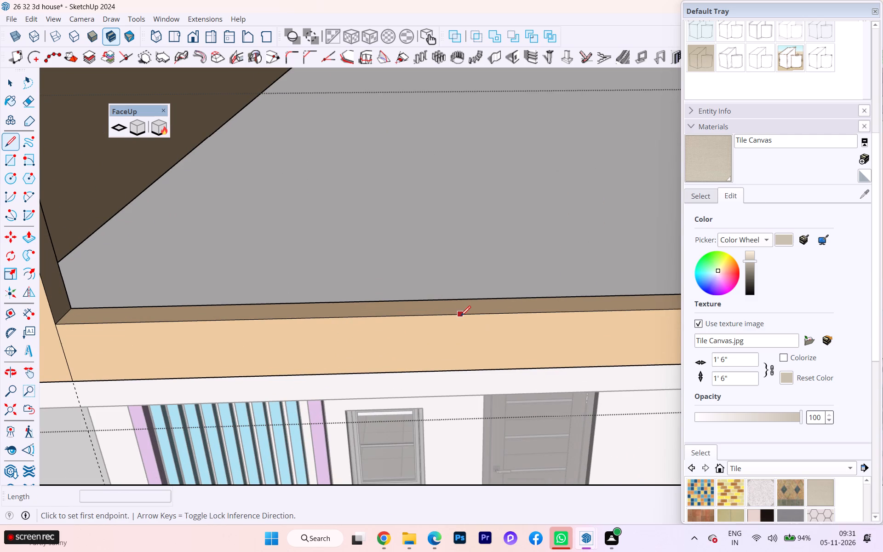
scroll(373, 322, down, 1)
click(395, 318)
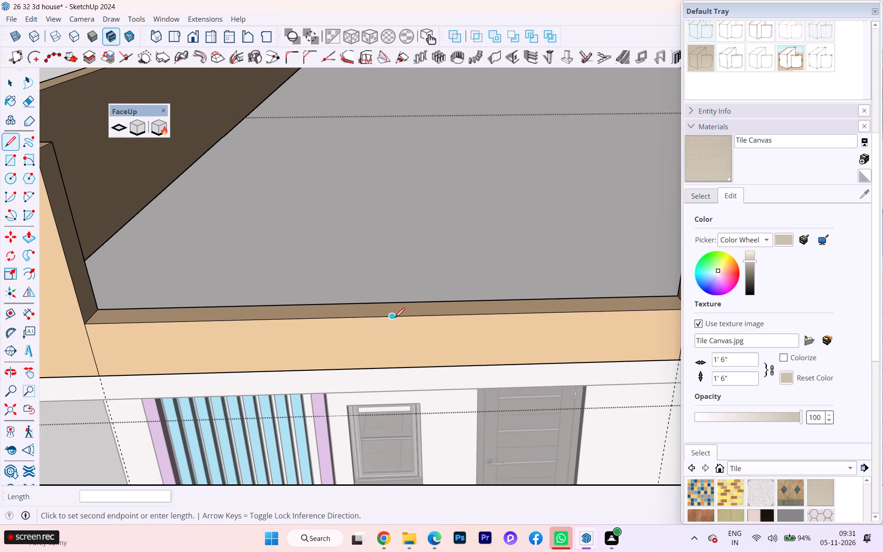
click(393, 301)
scroll(389, 308, up, 4)
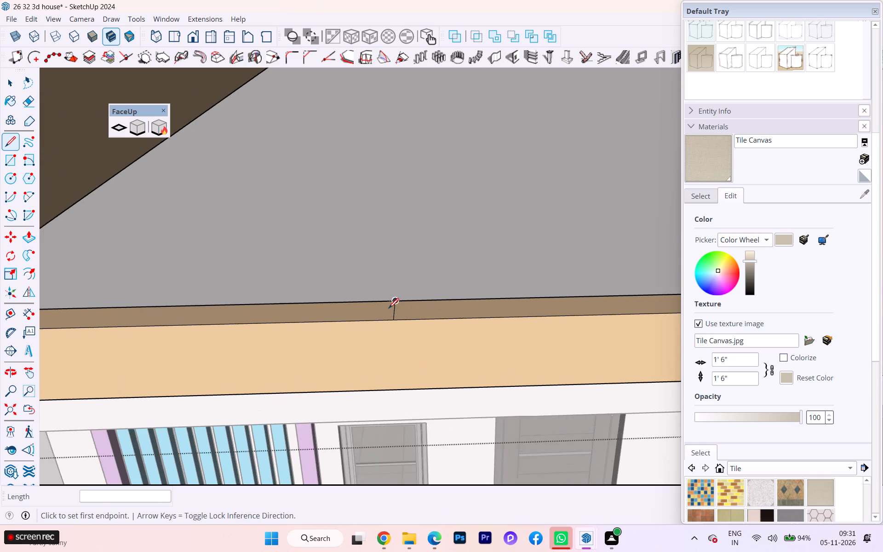
scroll(389, 308, up, 5)
scroll(391, 315, down, 1)
scroll(391, 315, up, 3)
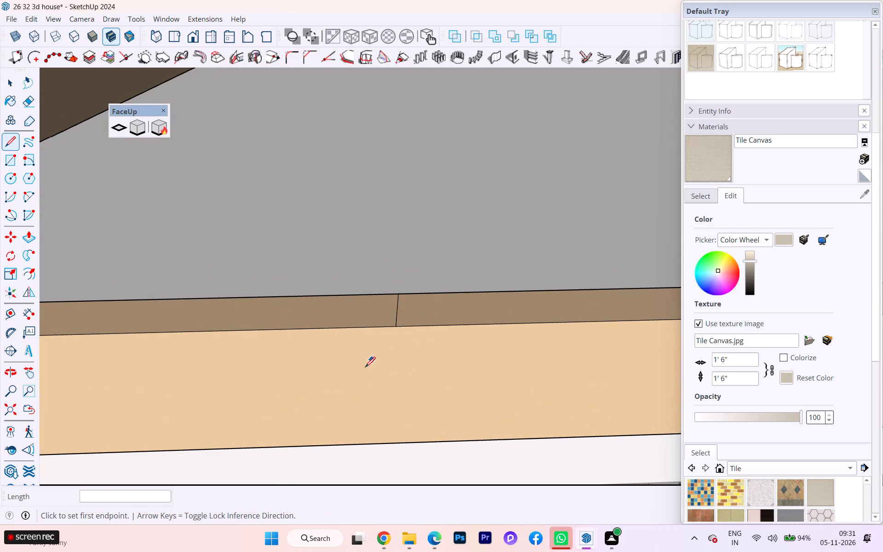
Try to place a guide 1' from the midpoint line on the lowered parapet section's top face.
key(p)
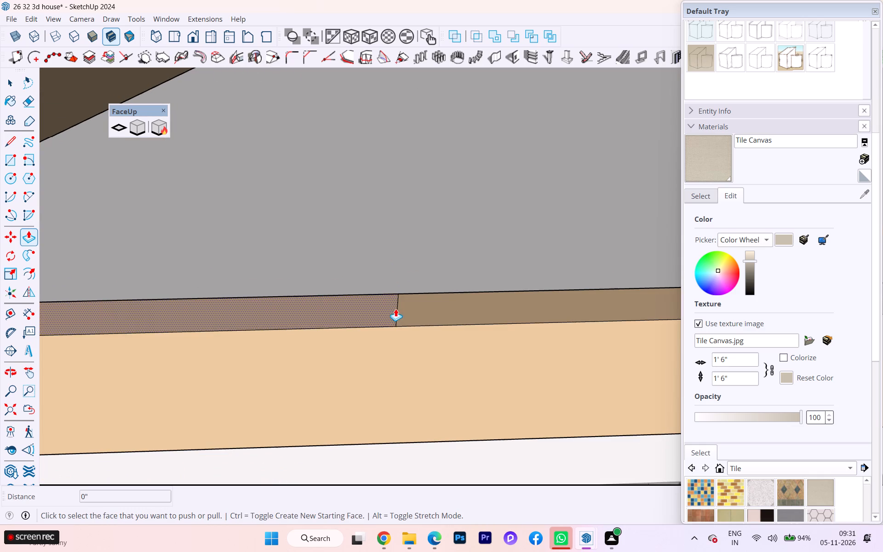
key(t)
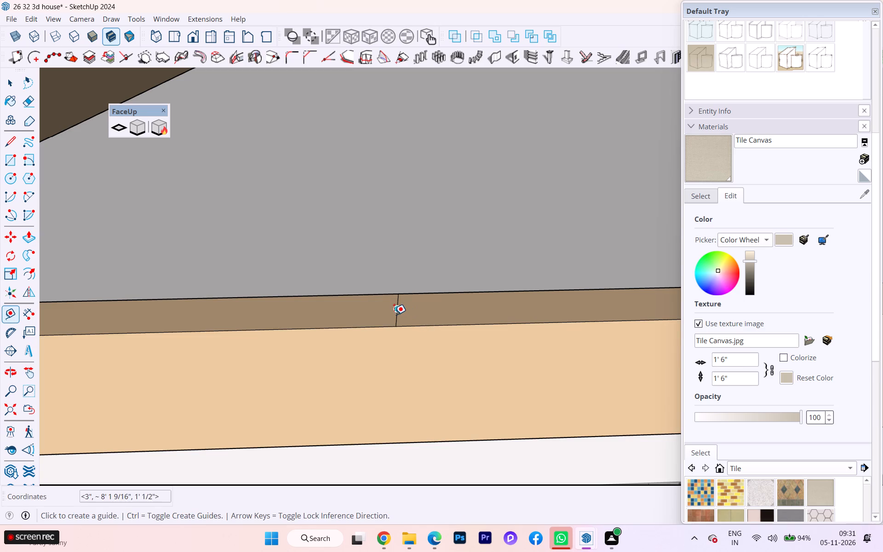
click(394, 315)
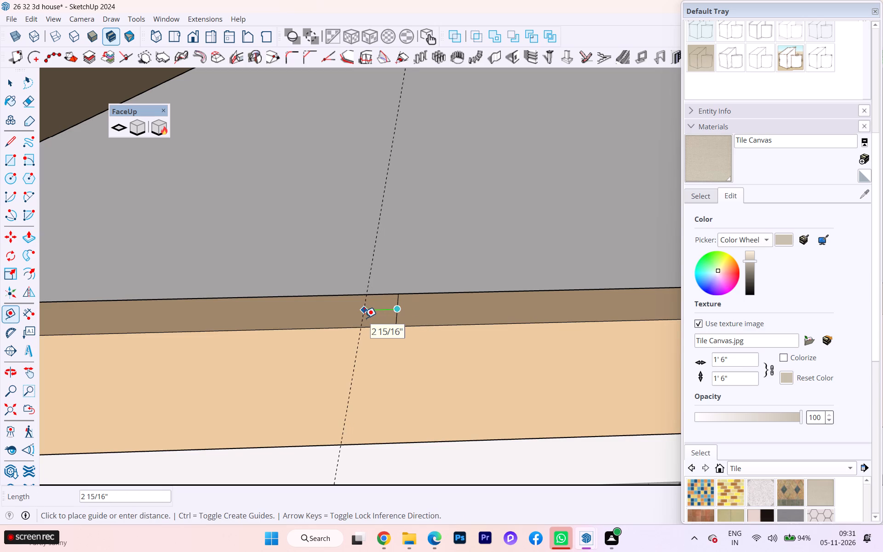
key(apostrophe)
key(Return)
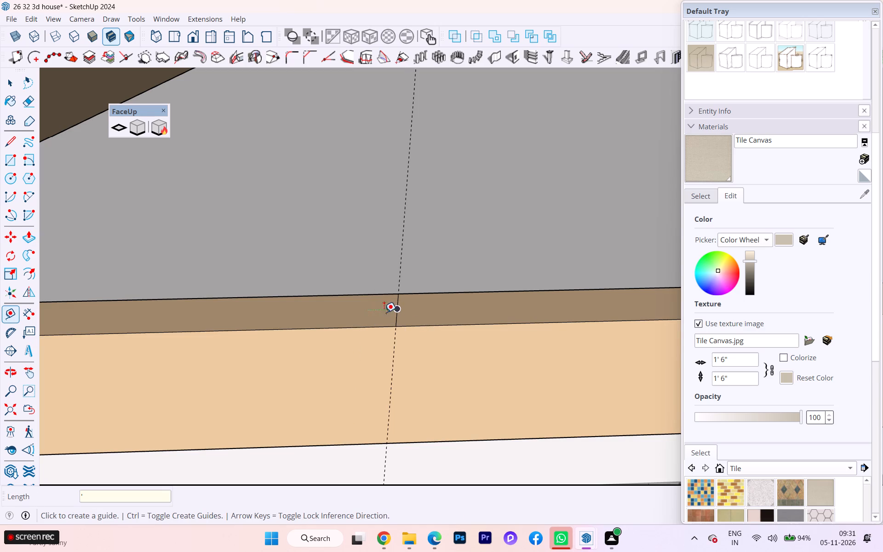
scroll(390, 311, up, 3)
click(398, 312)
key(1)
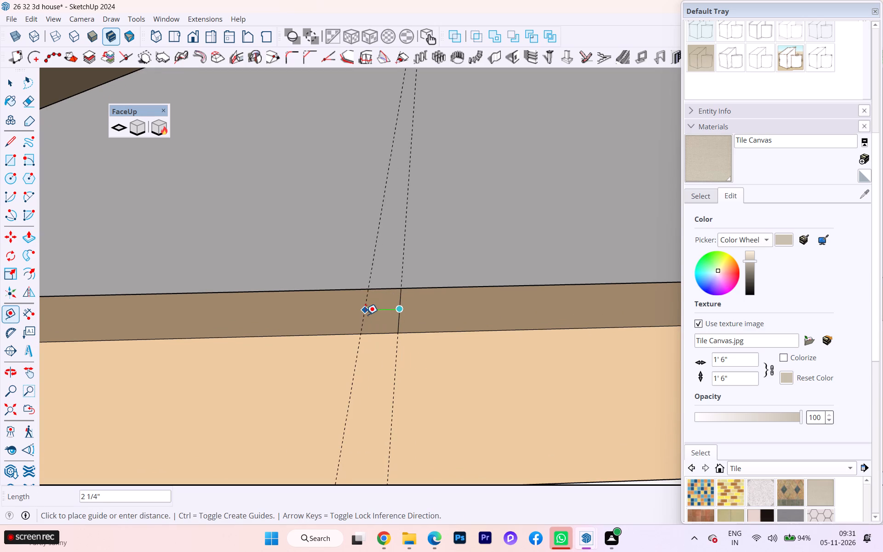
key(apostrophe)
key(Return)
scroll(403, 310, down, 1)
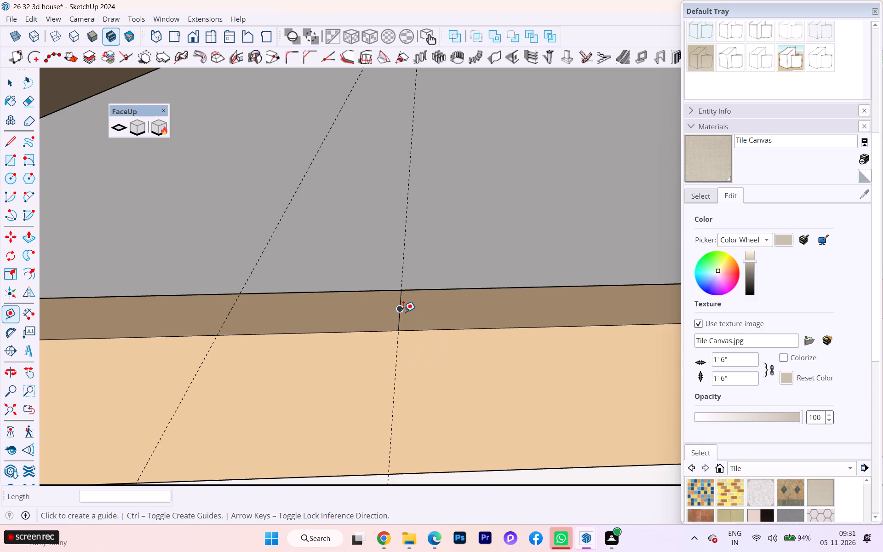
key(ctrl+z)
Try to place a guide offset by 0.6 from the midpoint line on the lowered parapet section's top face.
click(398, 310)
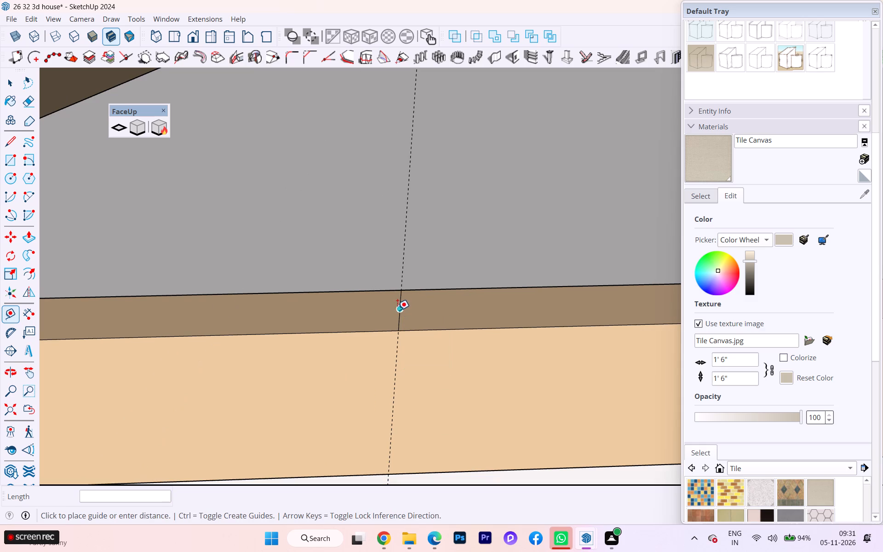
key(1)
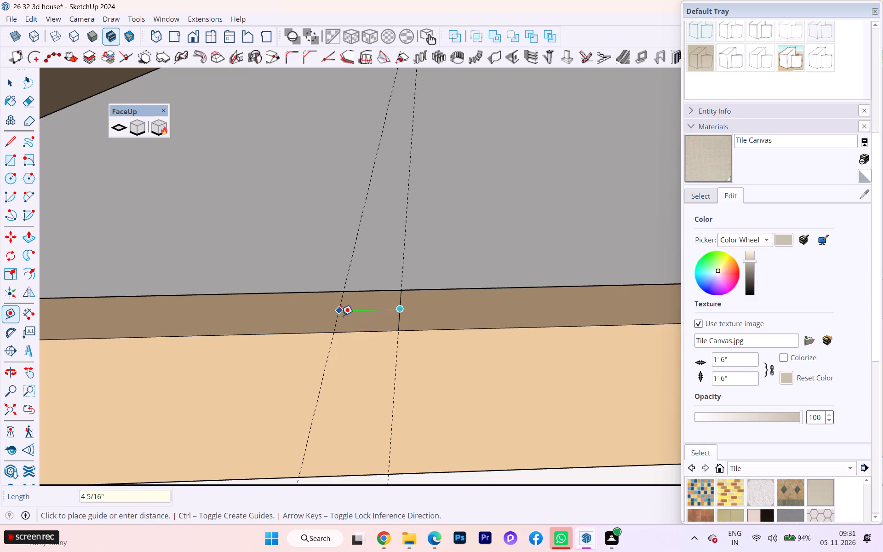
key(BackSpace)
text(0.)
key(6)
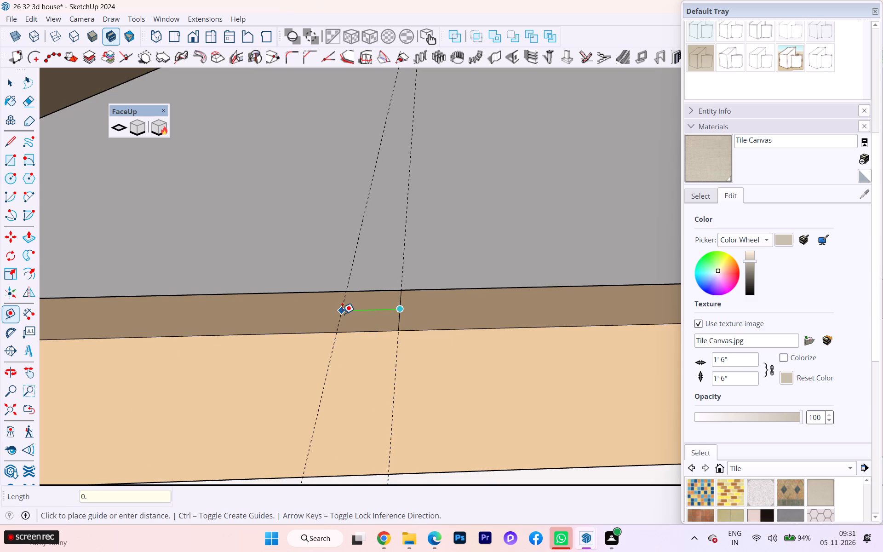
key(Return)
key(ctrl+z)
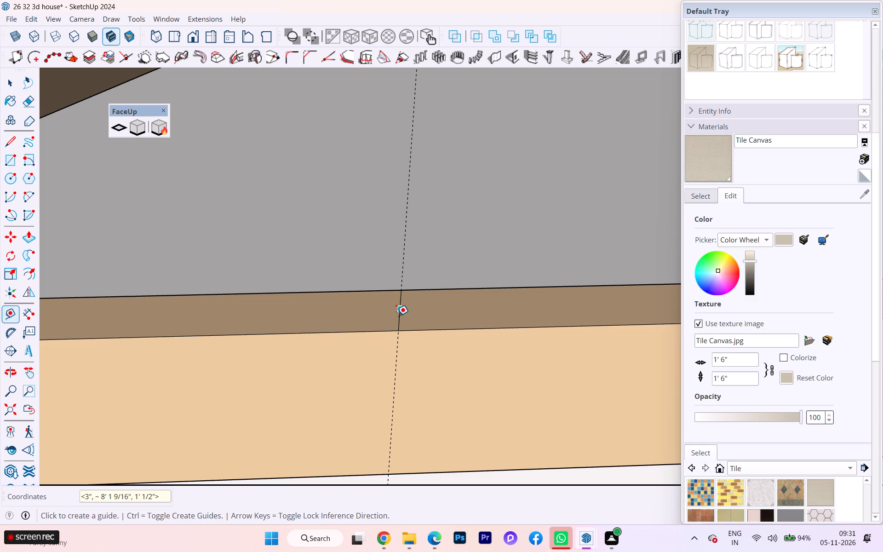
Place guides 6" from the midpoint line on both sides across the lowered parapet section's top face.
click(396, 316)
key(6)
key(Return)
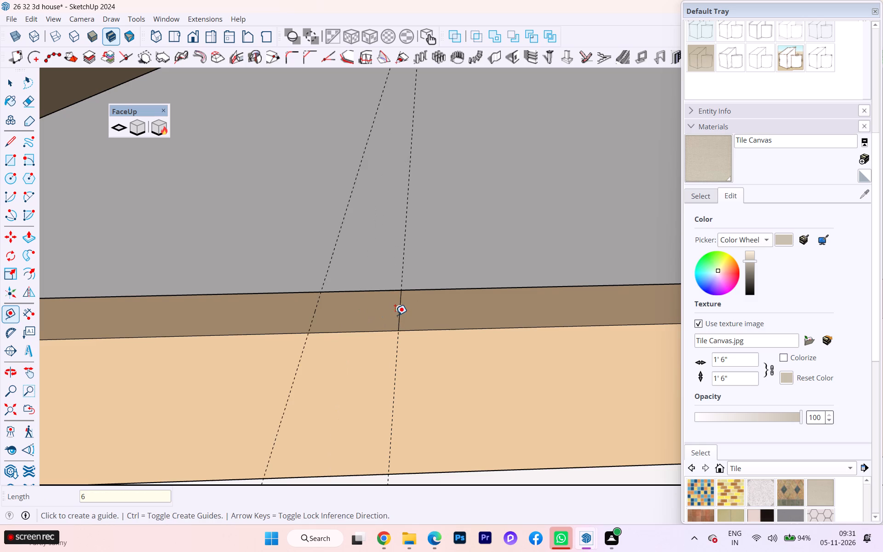
click(395, 315)
key(Escape)
click(398, 323)
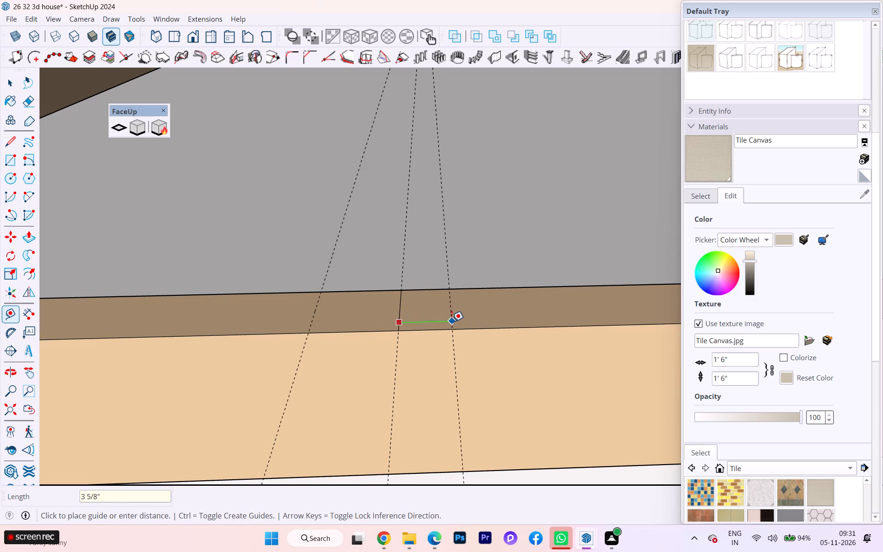
key(6)
key(Return)
scroll(448, 319, down, 2)
scroll(448, 319, up, 2)
scroll(446, 319, down, 1)
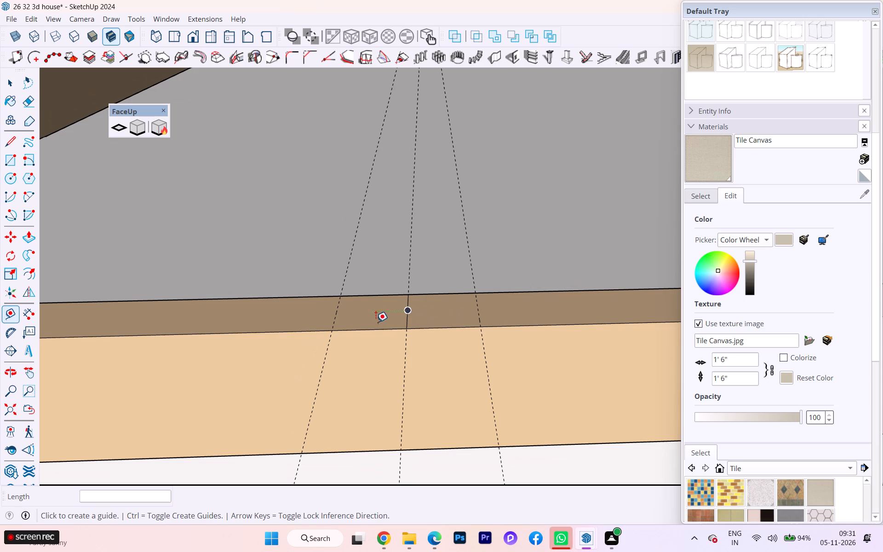
Erase the midpoint line and the guide lying on it from the lowered parapet section.
key(r)
key(Escape)
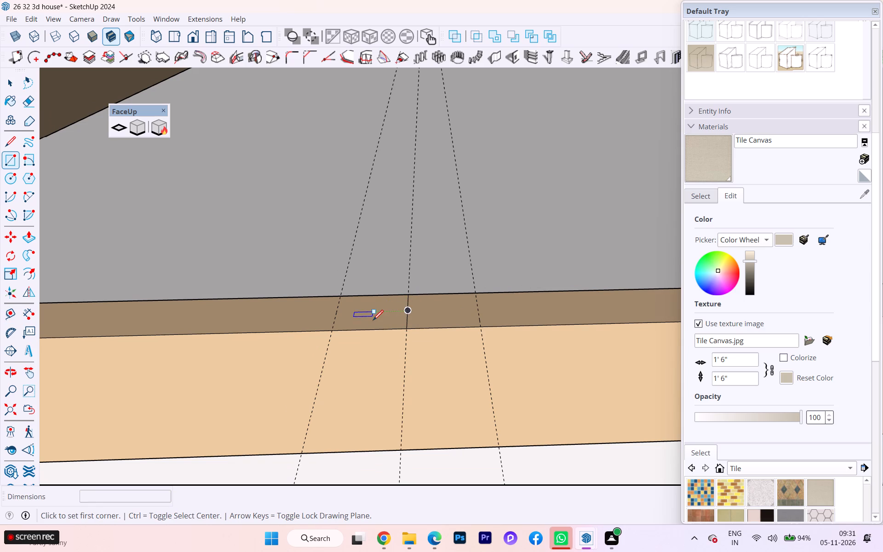
key(r)
key(e)
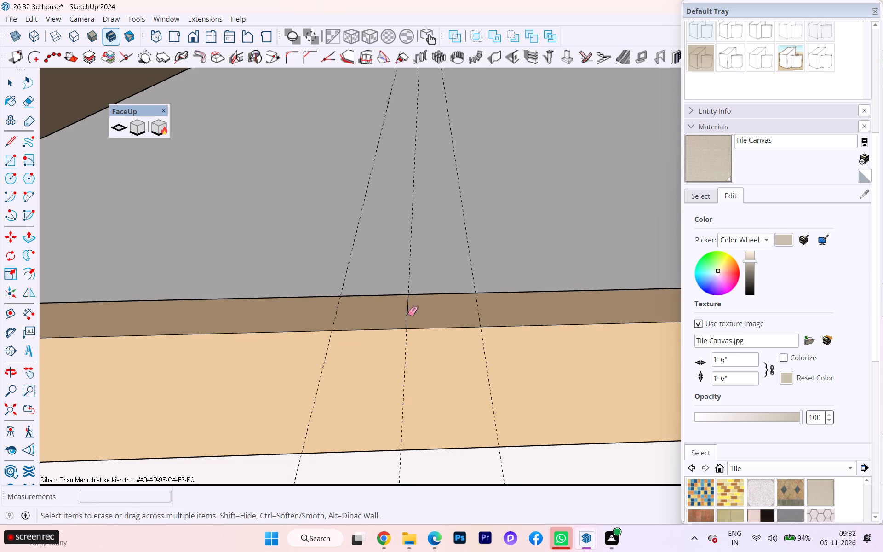
click(407, 314)
Draw a 1' by 6" rectangle between the two guides across the lowered parapet section's top face.
key(r)
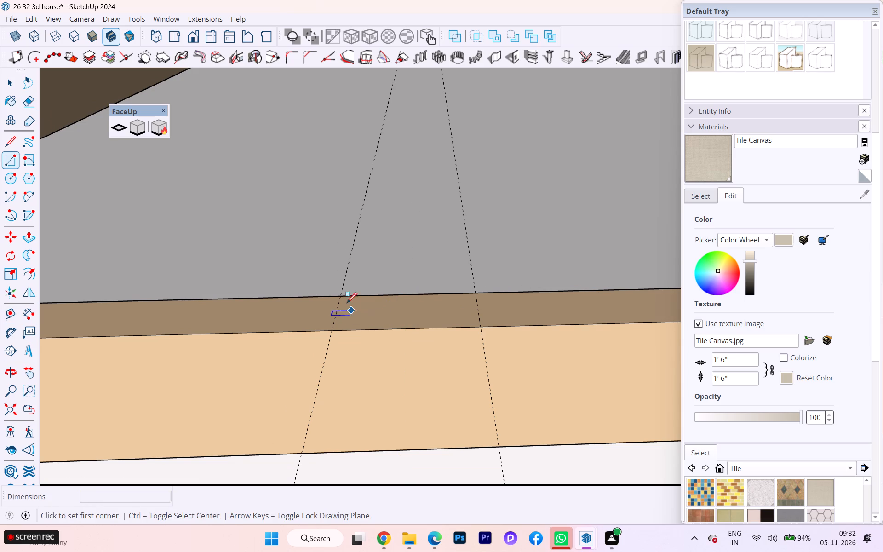
click(342, 297)
click(478, 329)
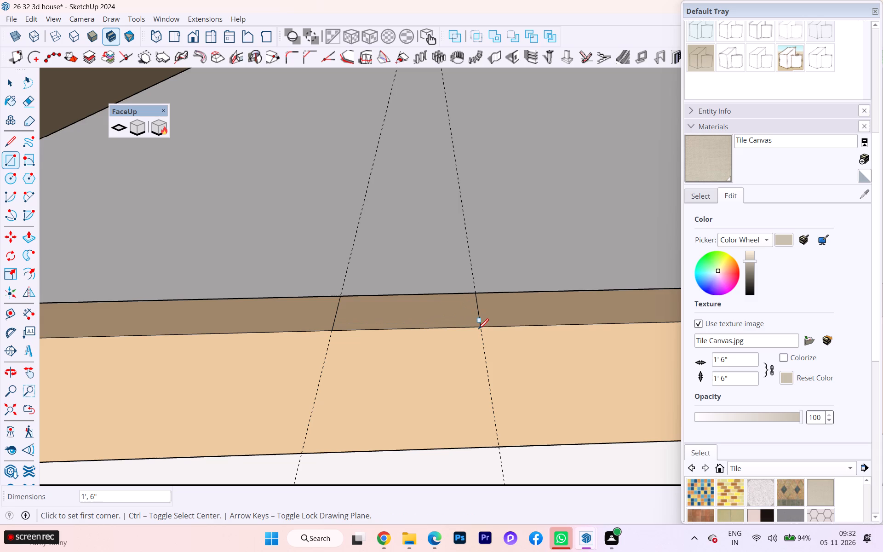
Pull the 1' by 6" rectangle up 2' 11 1/2" to the height of the adjoining parapet section.
key(space)
scroll(437, 314, down, 9)
key(p)
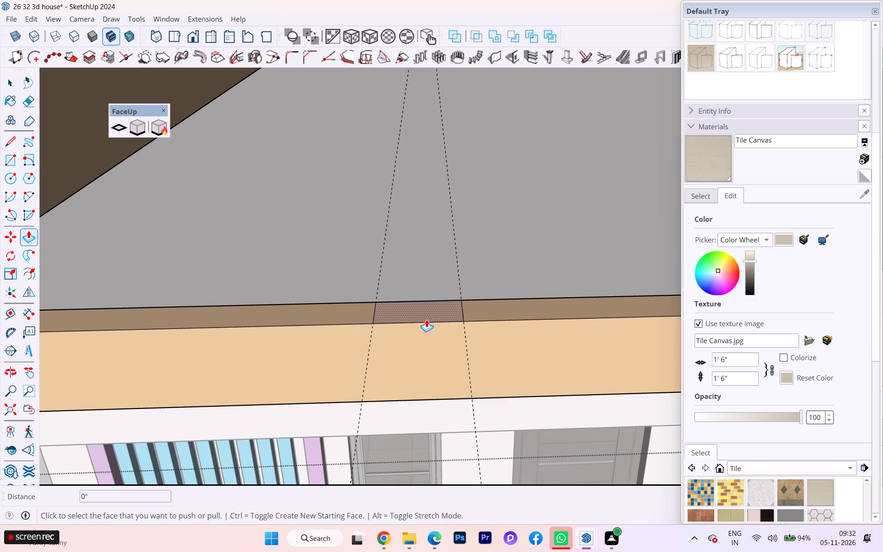
click(423, 314)
scroll(400, 231, down, 5)
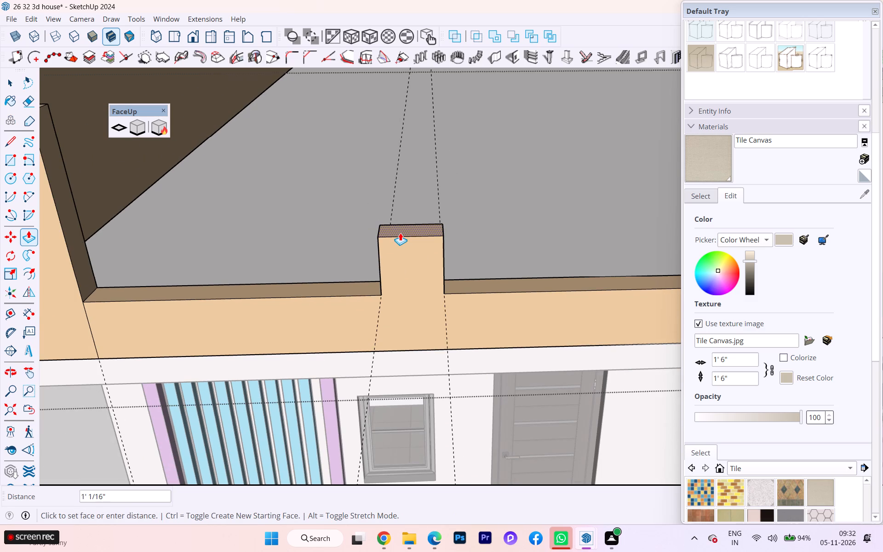
scroll(420, 268, up, 2)
scroll(406, 241, down, 3)
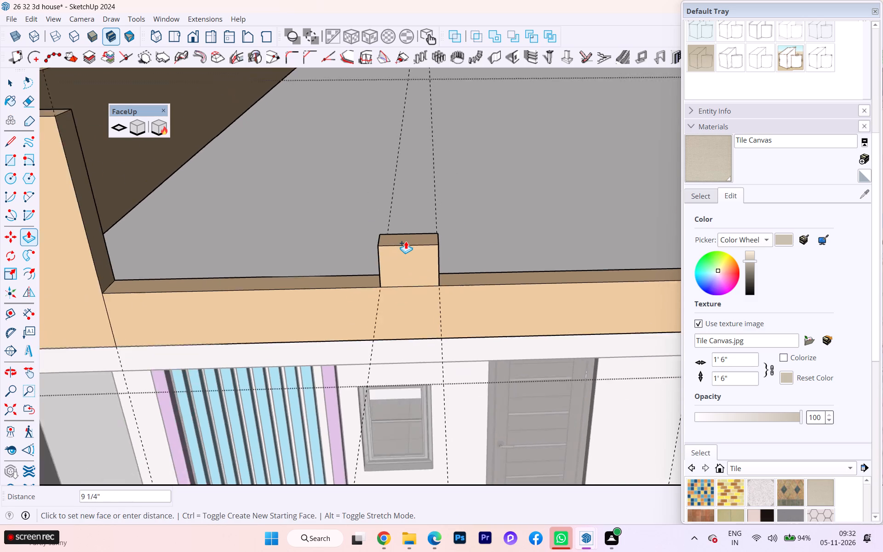
scroll(406, 241, down, 6)
scroll(406, 241, up, 1)
scroll(406, 241, down, 8)
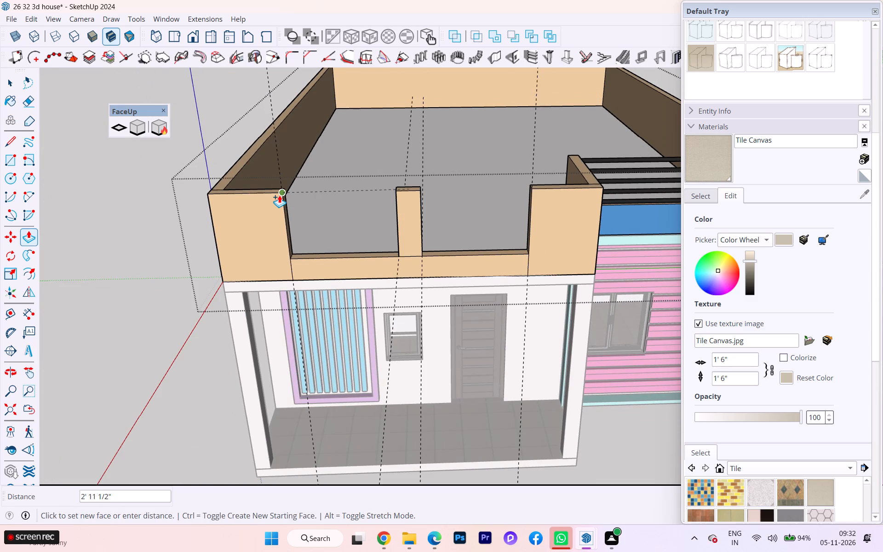
click(284, 191)
Pull the middle pillar's side face toward the blue slatted window side out by 6".
middle_drag(412, 204, 532, 207)
scroll(465, 210, up, 1)
scroll(465, 210, down, 1)
scroll(465, 210, up, 3)
click(491, 209)
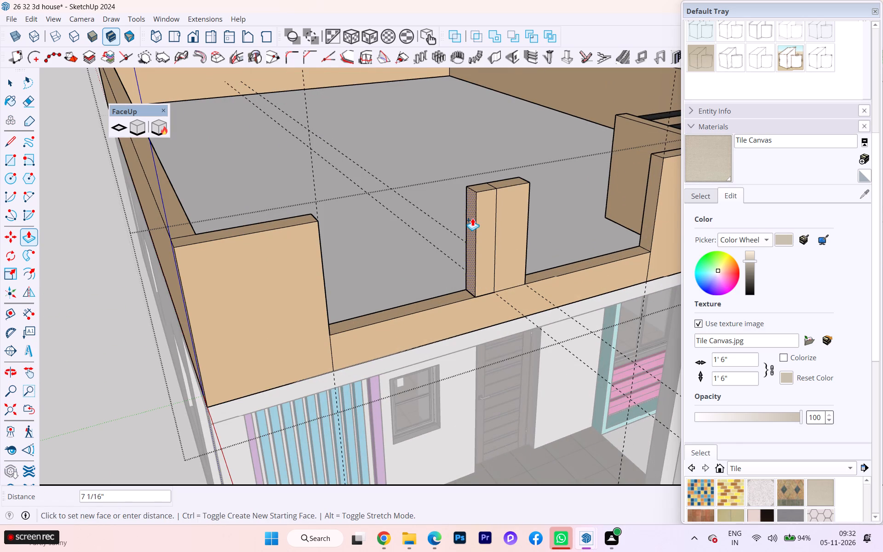
key(6)
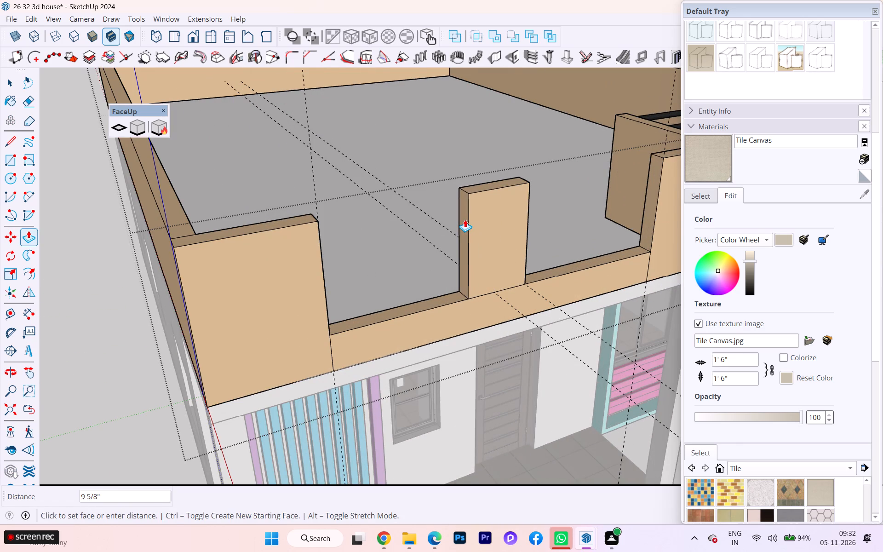
key(Return)
Pull the middle pillar's side face toward the pink slatted side out by 6".
scroll(557, 217, down, 2)
middle_drag(553, 219, 318, 234)
scroll(378, 215, up, 1)
scroll(378, 215, down, 1)
scroll(378, 215, up, 2)
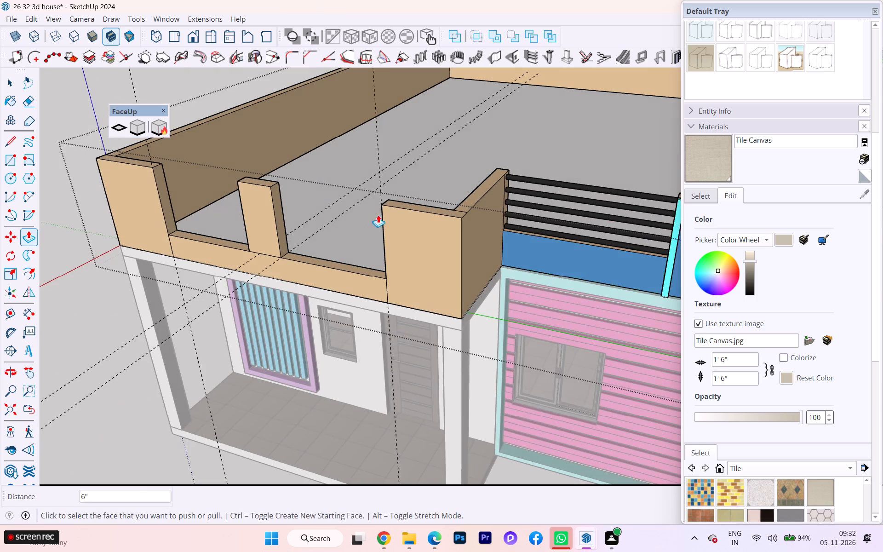
scroll(378, 215, up, 1)
click(265, 202)
key(6)
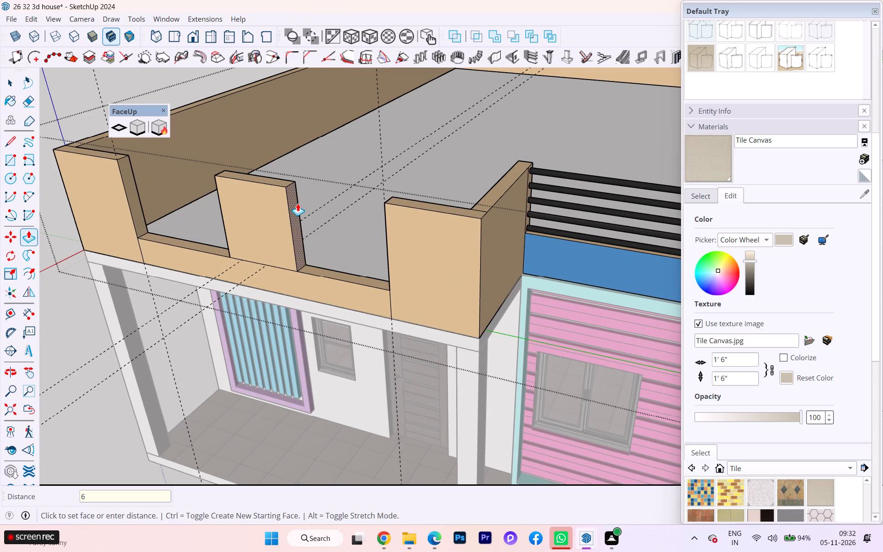
key(Return)
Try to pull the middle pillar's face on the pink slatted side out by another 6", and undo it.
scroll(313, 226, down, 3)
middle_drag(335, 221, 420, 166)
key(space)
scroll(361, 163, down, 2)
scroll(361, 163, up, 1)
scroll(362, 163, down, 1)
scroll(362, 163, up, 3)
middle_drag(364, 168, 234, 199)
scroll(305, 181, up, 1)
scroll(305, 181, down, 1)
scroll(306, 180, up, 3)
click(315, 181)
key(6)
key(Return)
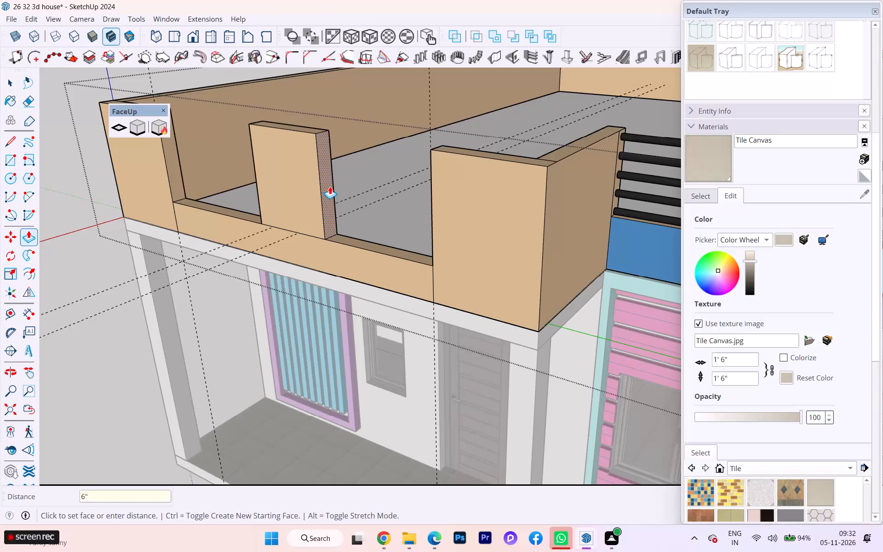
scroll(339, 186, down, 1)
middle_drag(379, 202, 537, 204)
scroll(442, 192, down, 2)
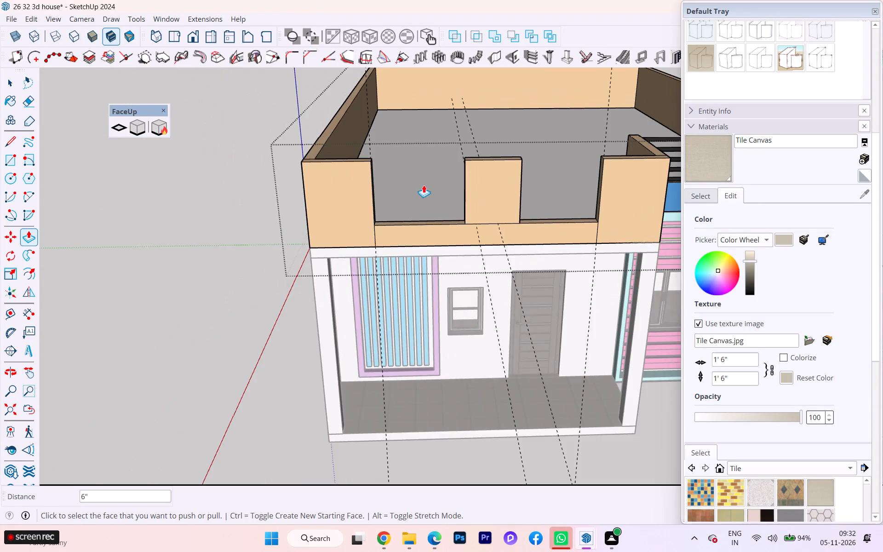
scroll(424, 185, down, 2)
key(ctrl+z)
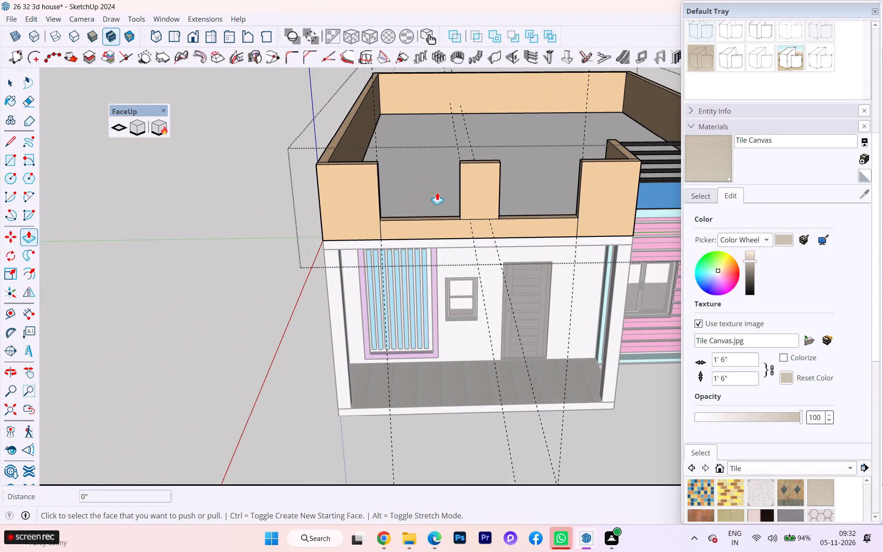
Pull the middle pillar's side face toward the pink slatted side out by 3".
middle_drag(482, 192, 353, 202)
scroll(440, 182, up, 7)
click(387, 188)
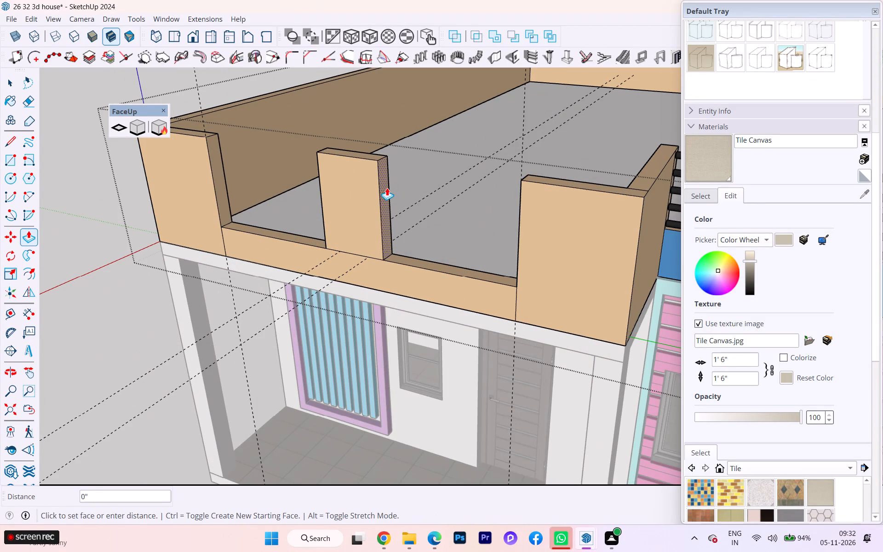
key(3)
key(Return)
Pull the middle pillar's side face toward the blue slatted window side out by 3" and leave parapet editing.
scroll(419, 208, down, 1)
middle_drag(419, 211, 636, 228)
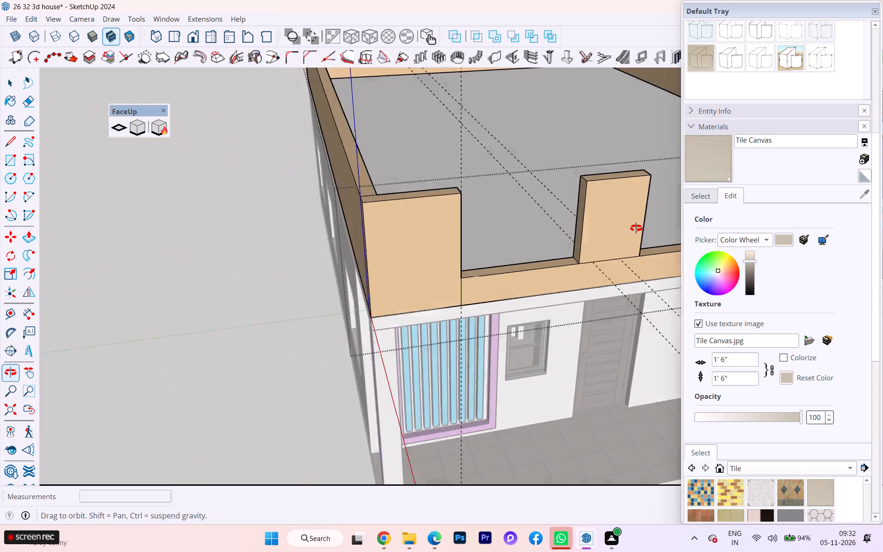
middle_drag(636, 228, 644, 229)
scroll(631, 222, up, 3)
click(627, 195)
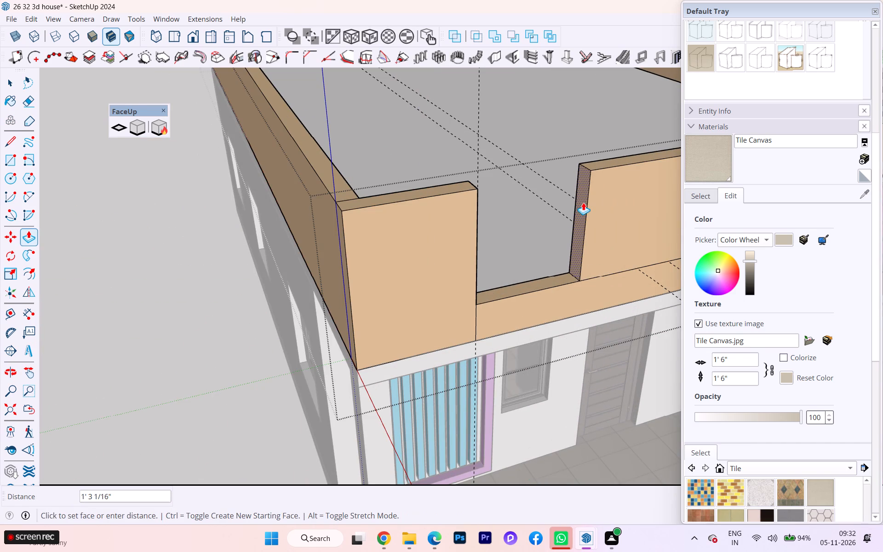
key(3)
key(Return)
scroll(562, 215, down, 1)
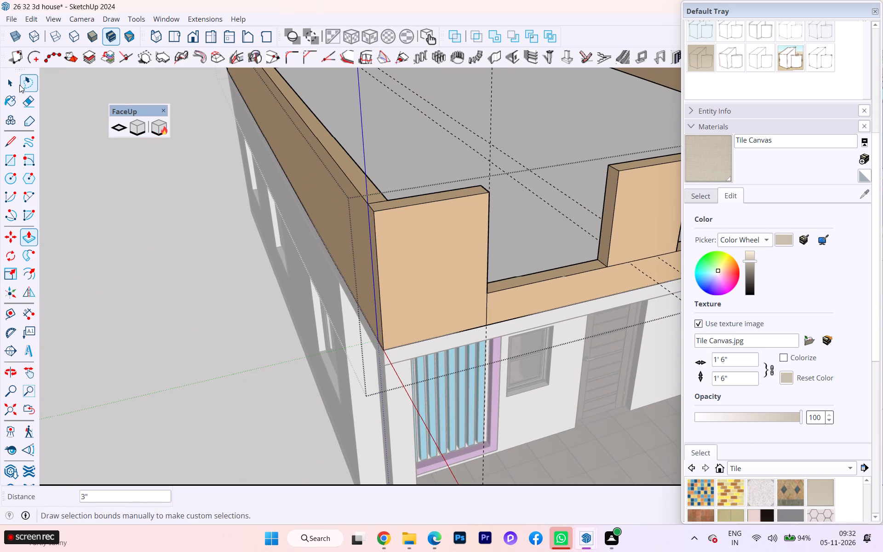
click(17, 85)
click(133, 221)
middle_drag(216, 217, 74, 177)
scroll(558, 216, up, 4)
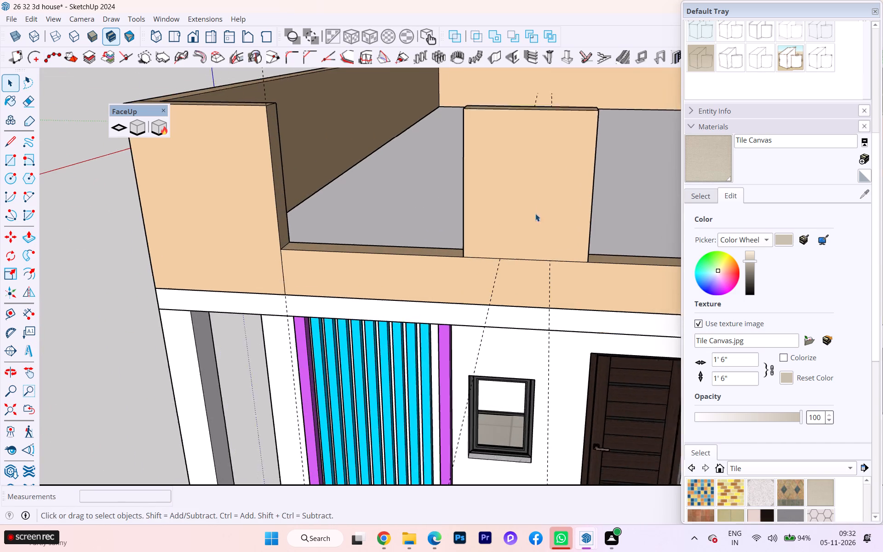
Open the parapet for editing and offset the middle pillar's front face inward by 2".
click(528, 207)
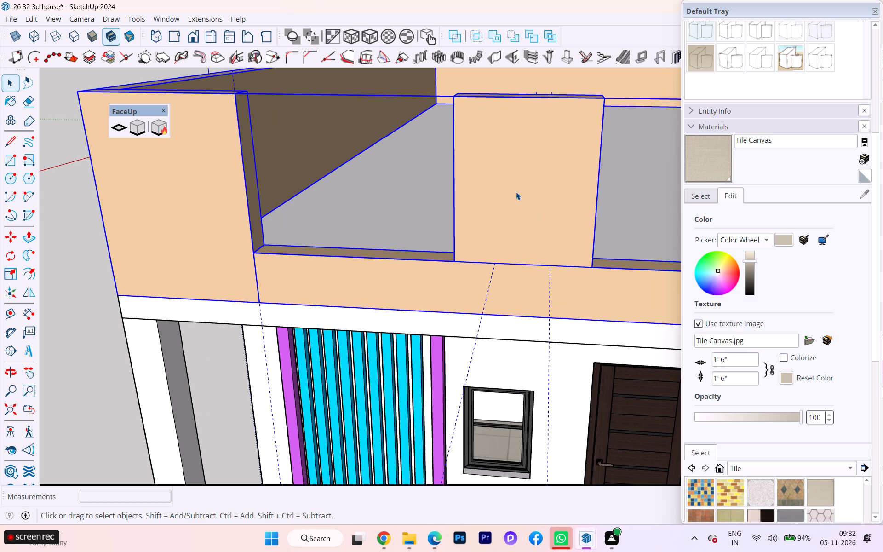
key(c)
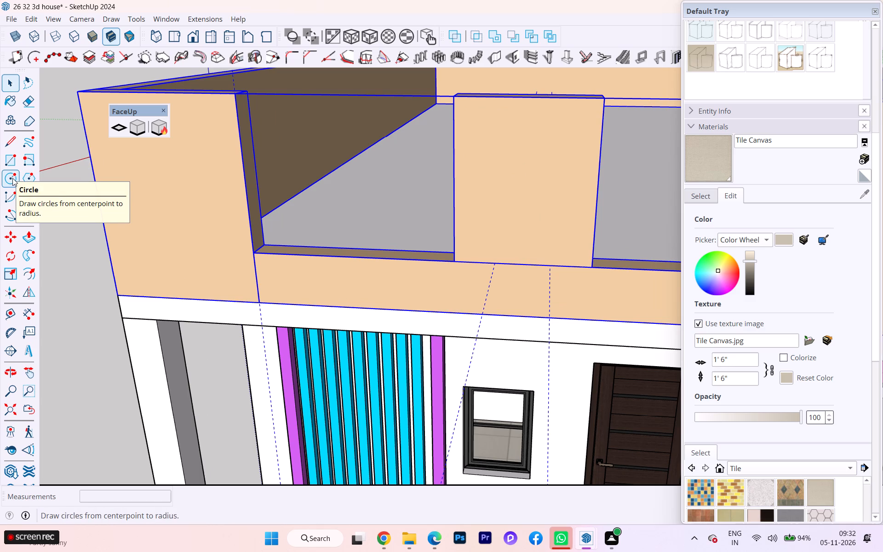
double_click(510, 157)
click(493, 162)
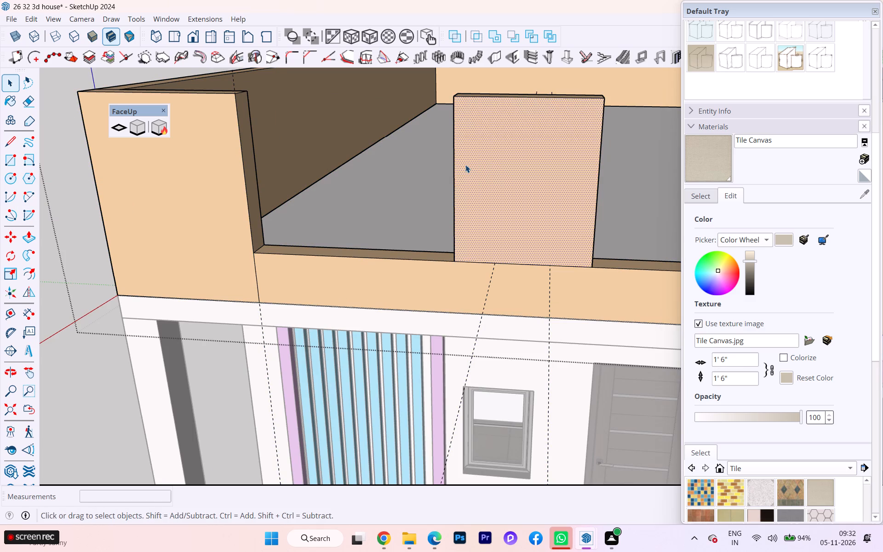
key(f)
click(453, 166)
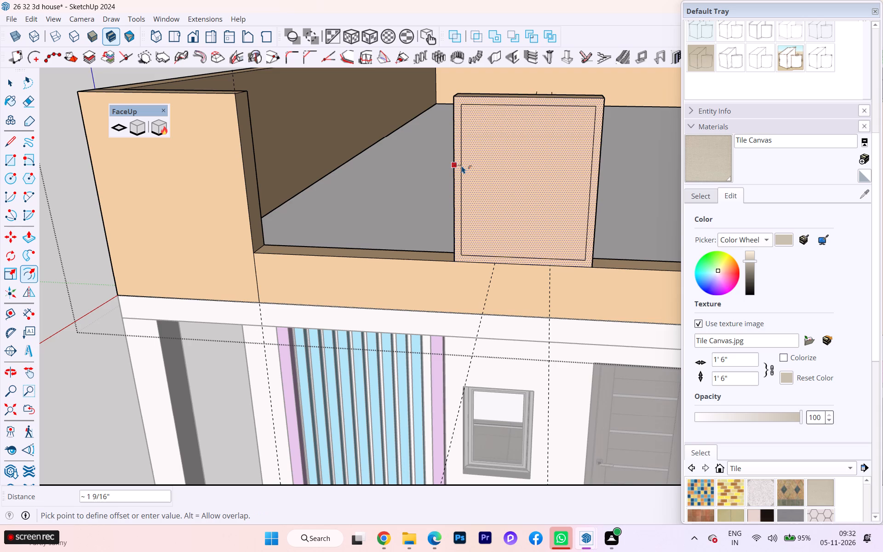
key(2)
key(Return)
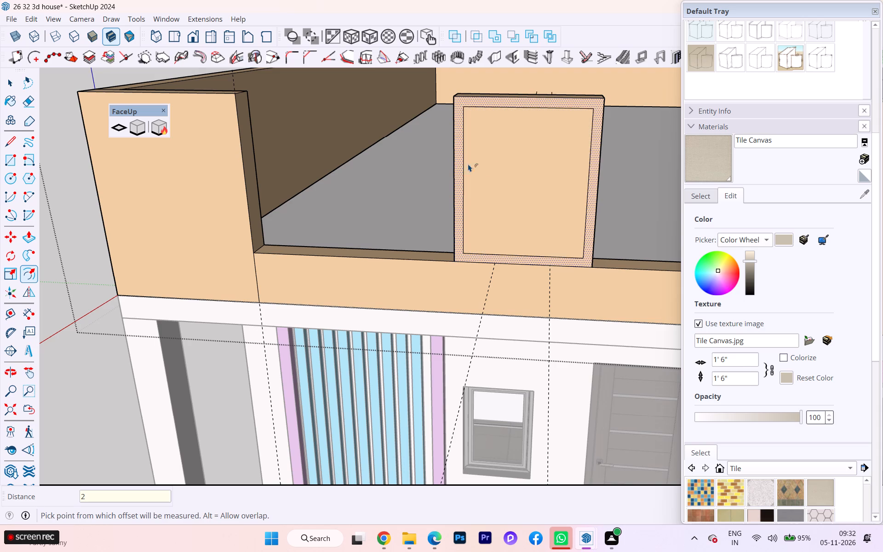
scroll(516, 167, up, 2)
key(Escape)
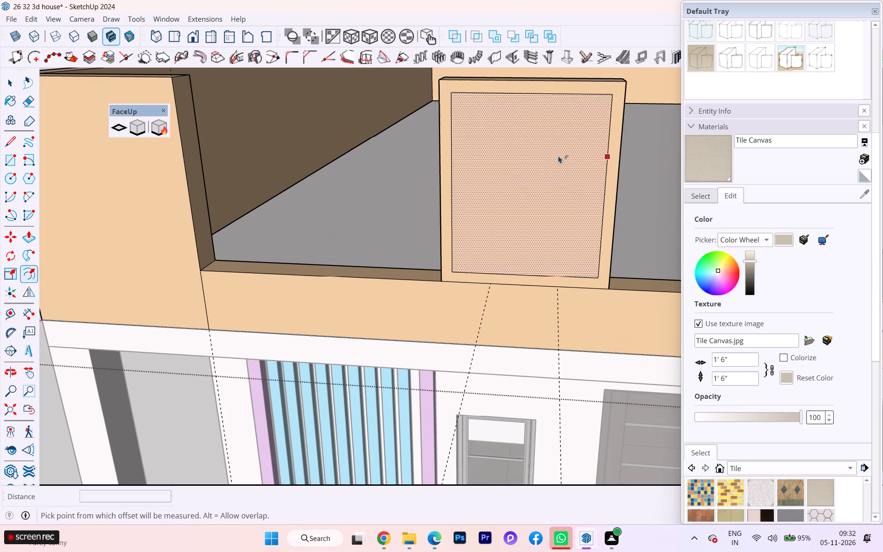
Push the inner panel of the middle pillar's front face in by 2".
key(p)
click(520, 174)
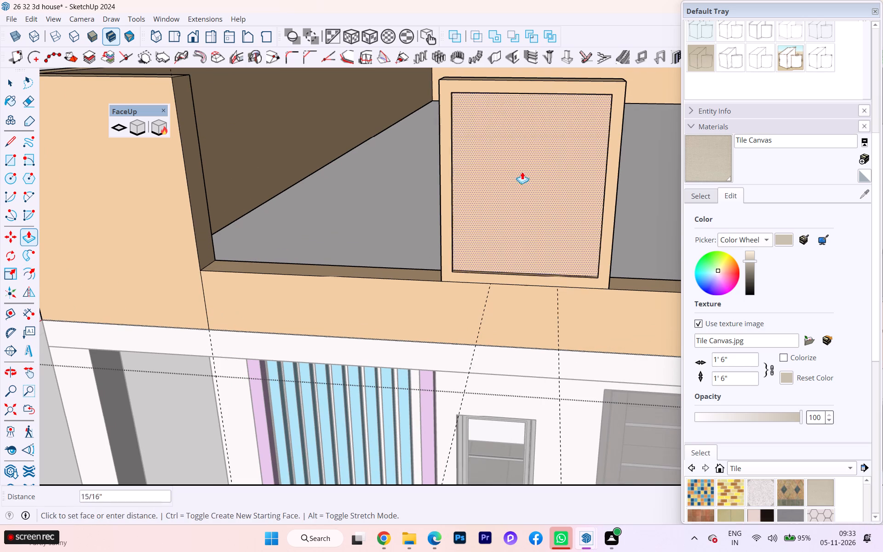
key(2)
key(Return)
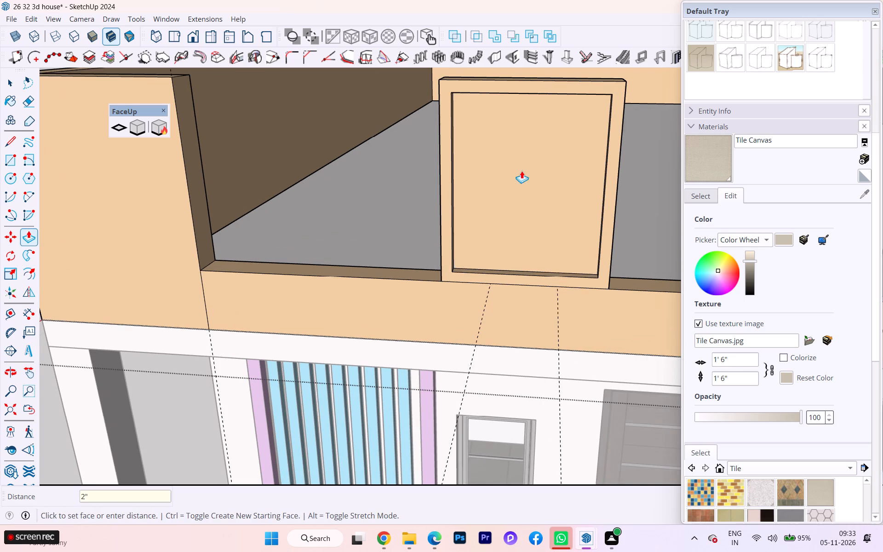
Draw a circle of 5" radius near the centre of the pillar's recessed panel.
scroll(528, 178, down, 2)
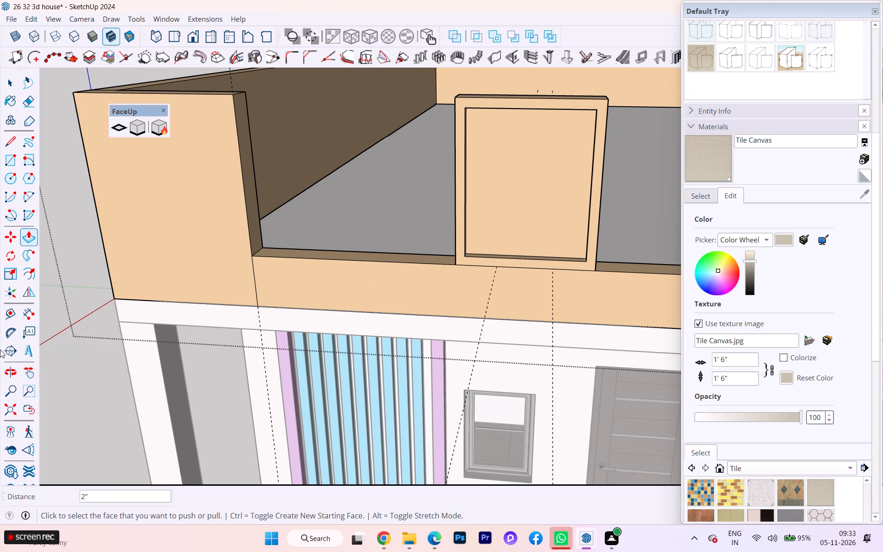
click(17, 182)
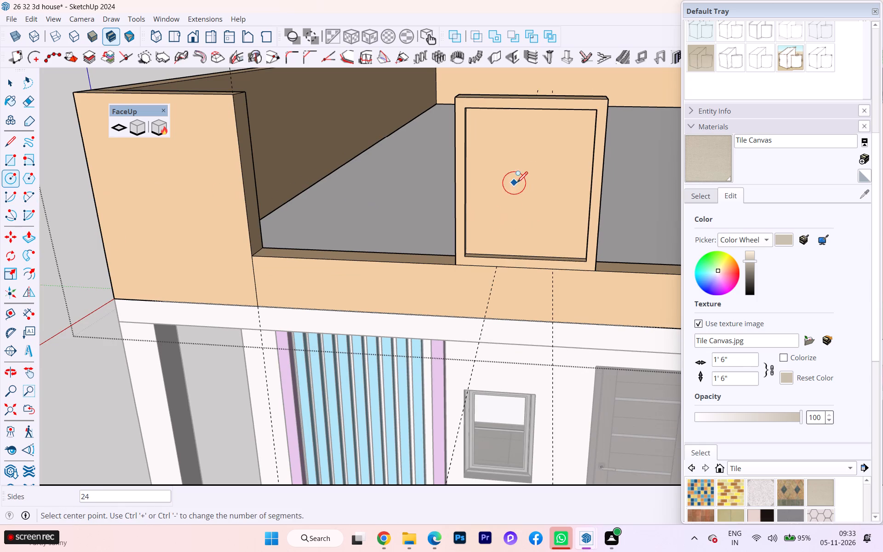
click(524, 188)
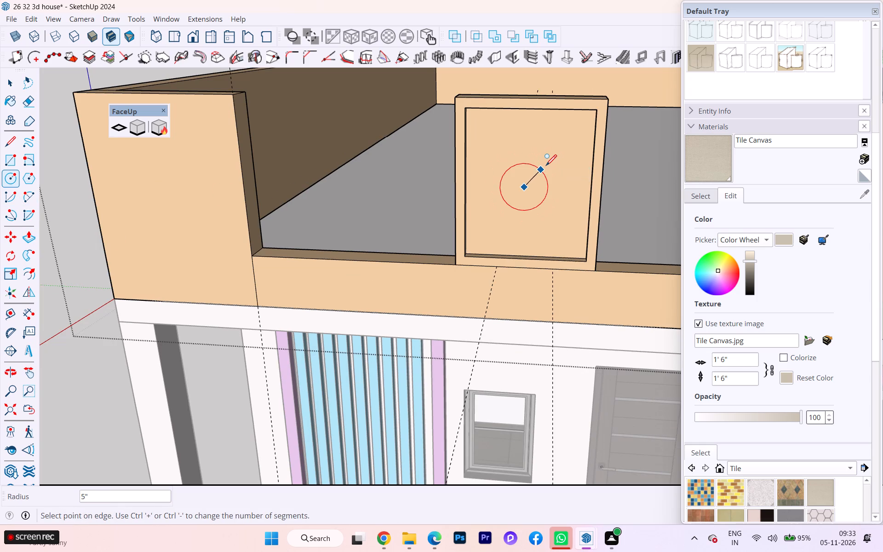
click(546, 165)
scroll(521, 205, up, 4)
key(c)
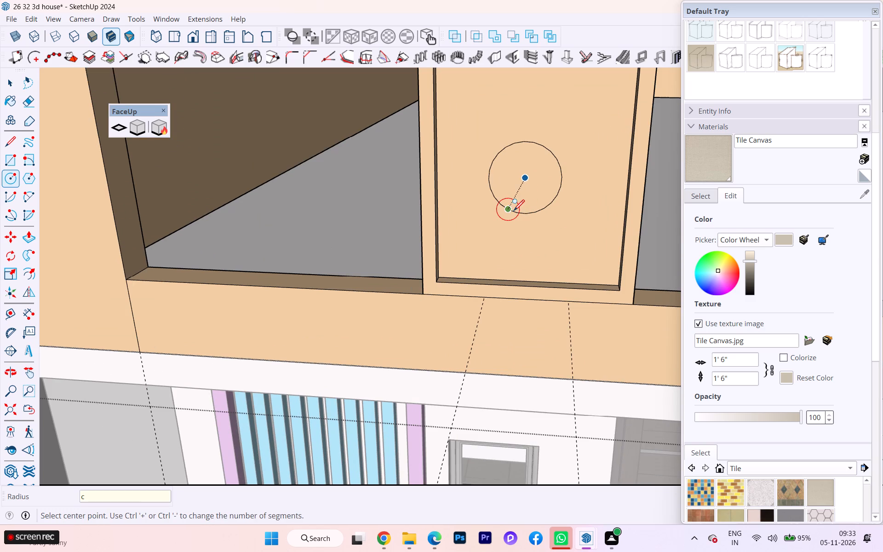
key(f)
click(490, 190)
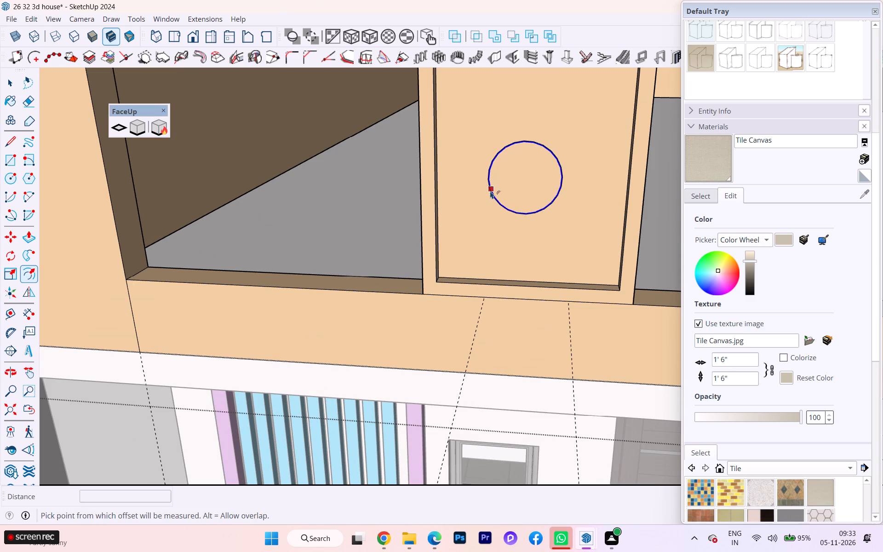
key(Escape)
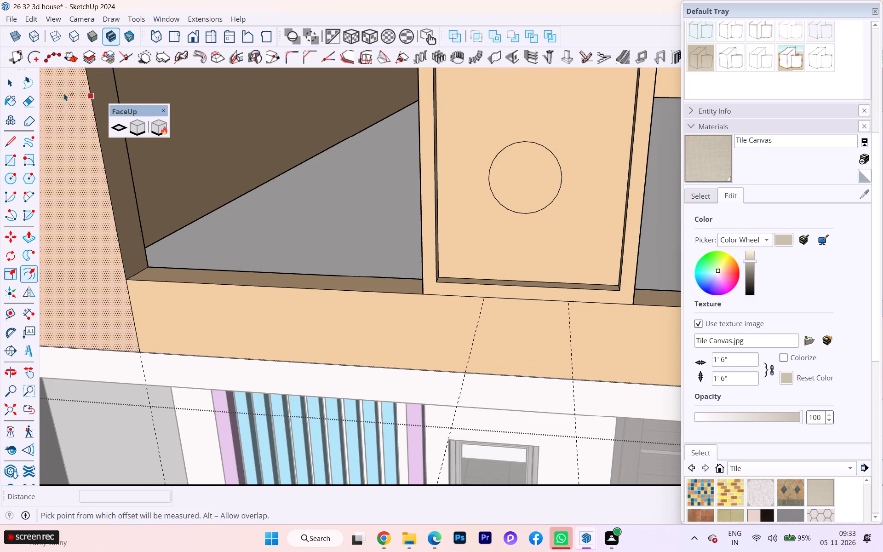
Set the number of segments of the circle on the pillar panel to 100.
click(13, 83)
click(541, 144)
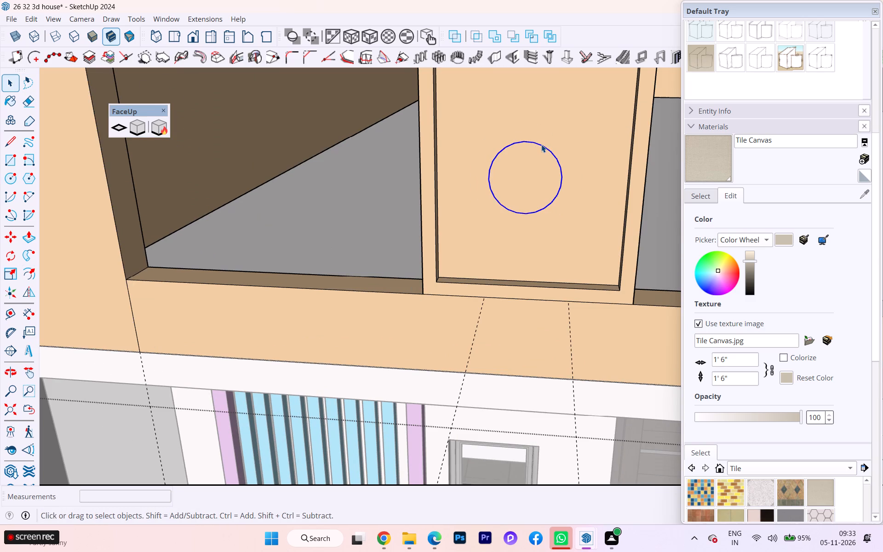
scroll(507, 168, down, 6)
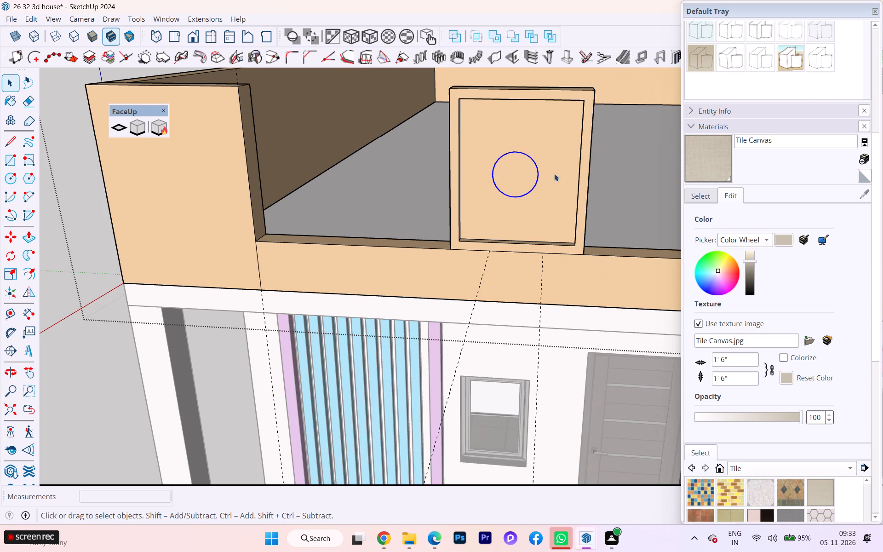
click(711, 110)
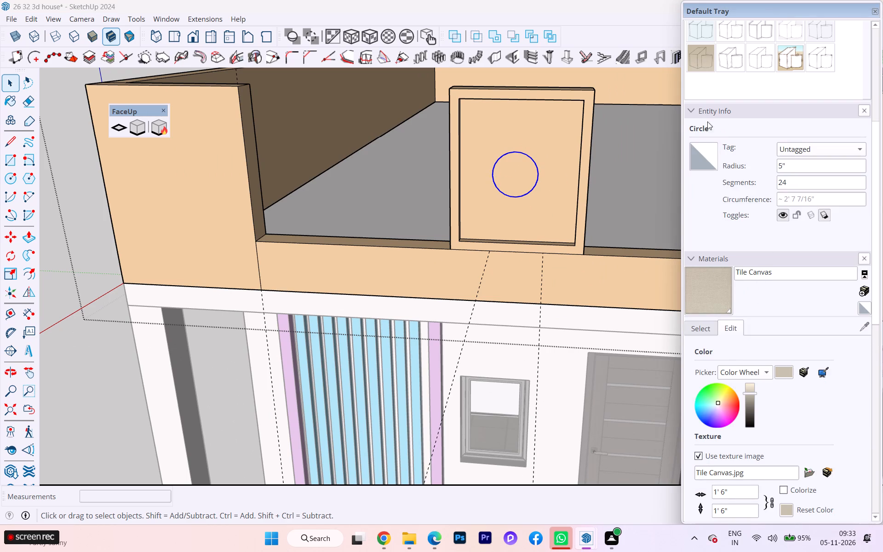
click(694, 333)
click(753, 346)
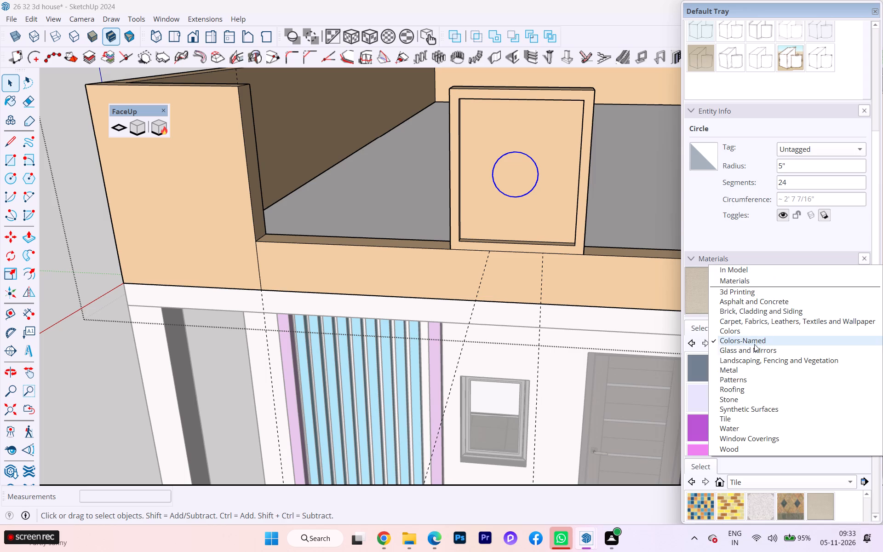
click(694, 326)
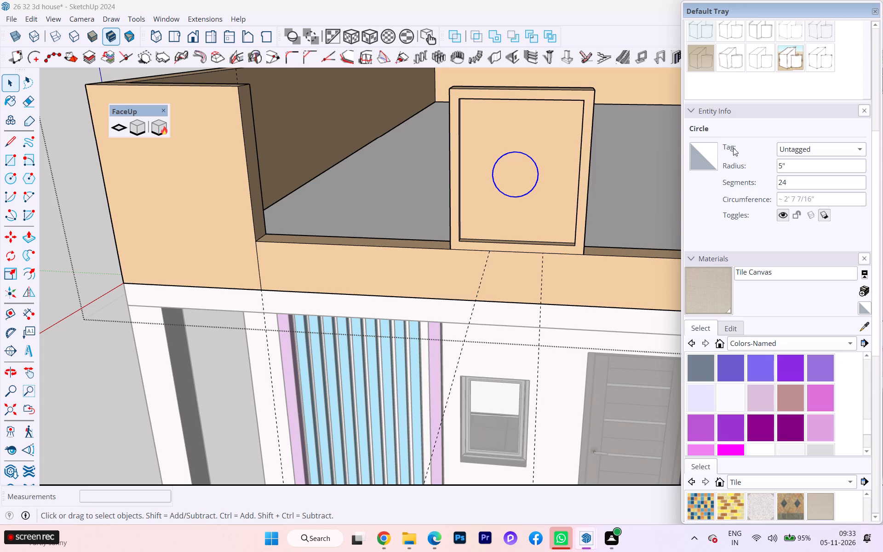
scroll(715, 143, up, 1)
drag(805, 218, 751, 211)
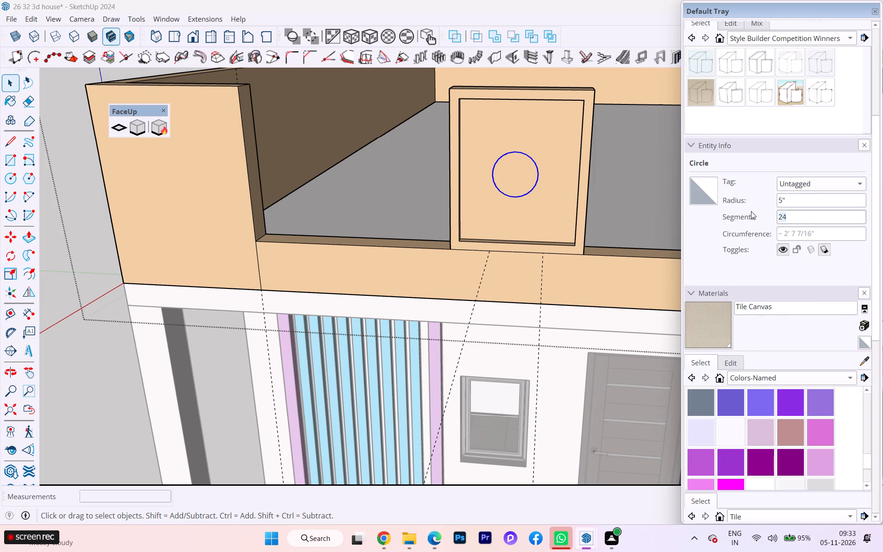
text(100)
key(Return)
Offset the 5" radius circle on the pillar panel outward by about 1 3/16".
scroll(757, 206, up, 1)
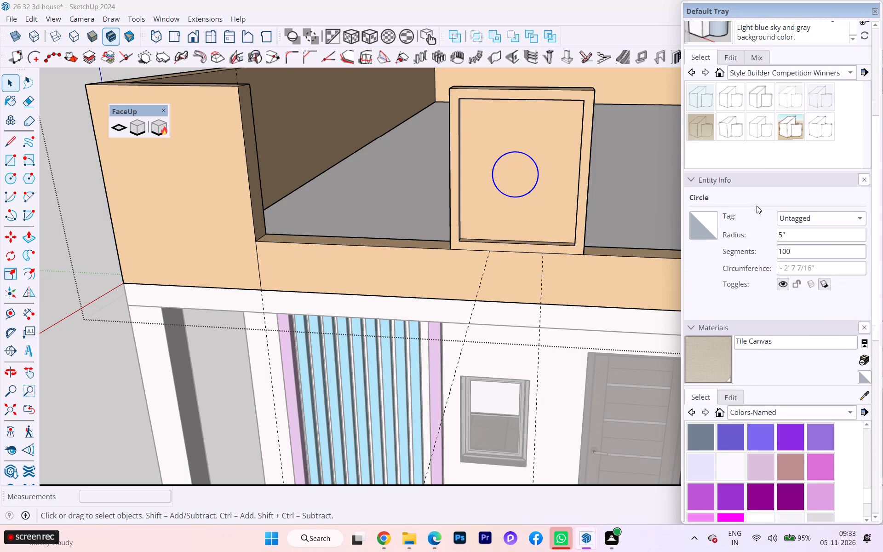
scroll(757, 206, up, 1)
scroll(513, 152, up, 2)
key(f)
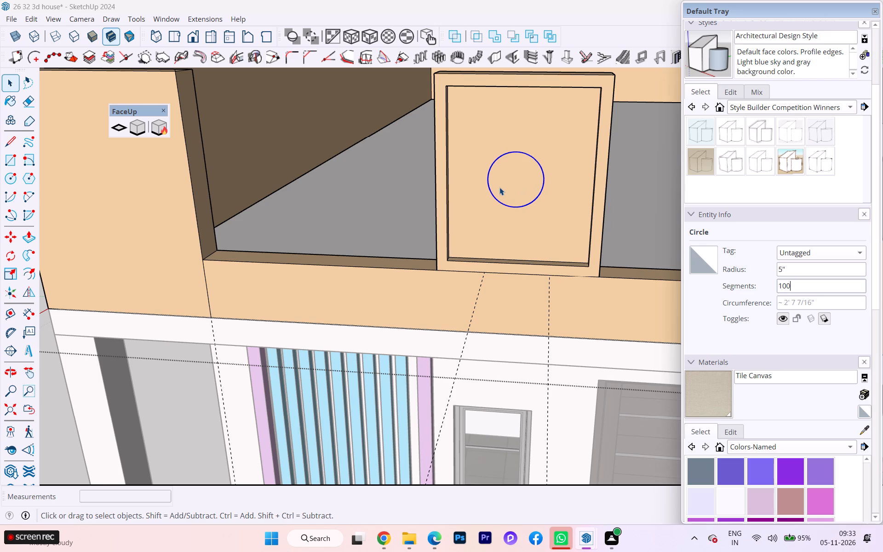
click(492, 177)
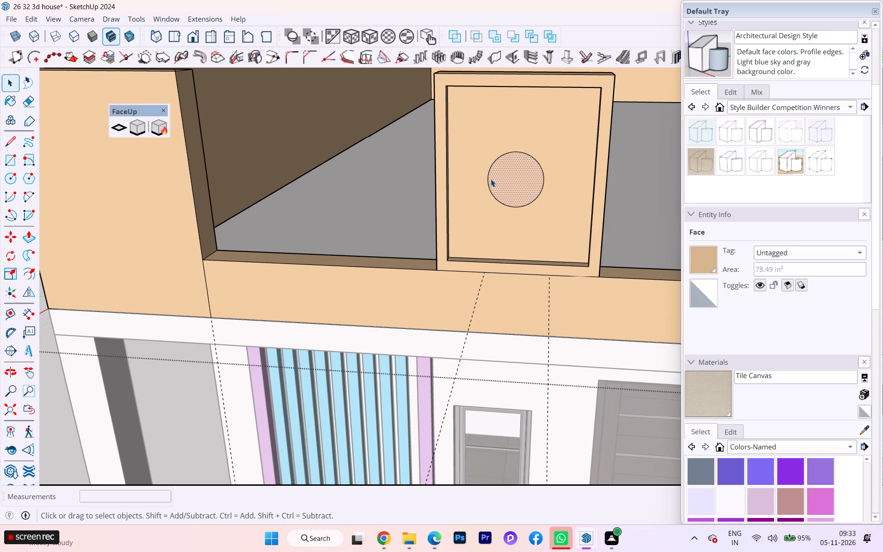
key(f)
click(487, 180)
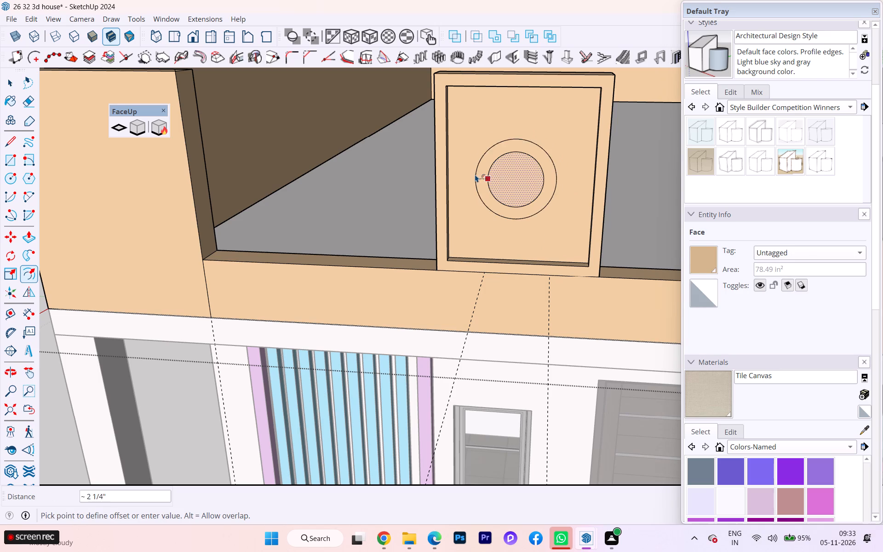
click(481, 175)
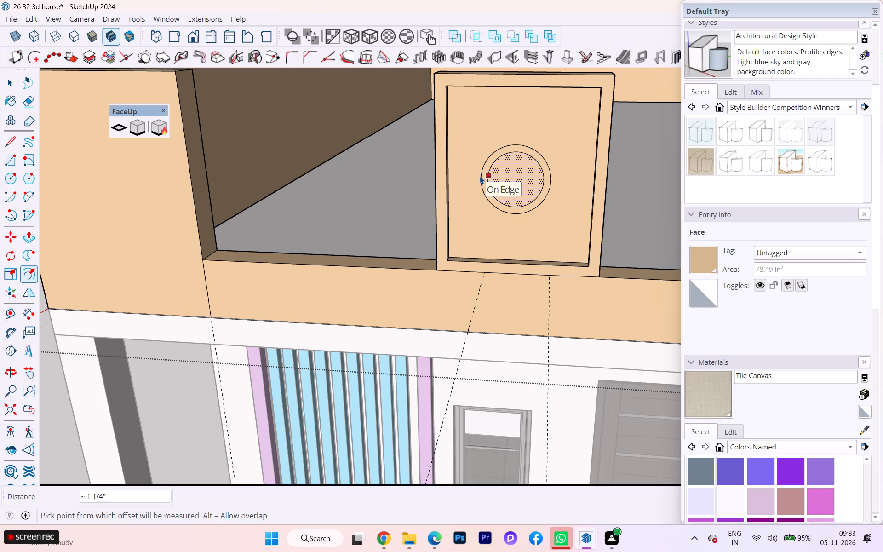
click(480, 176)
click(482, 178)
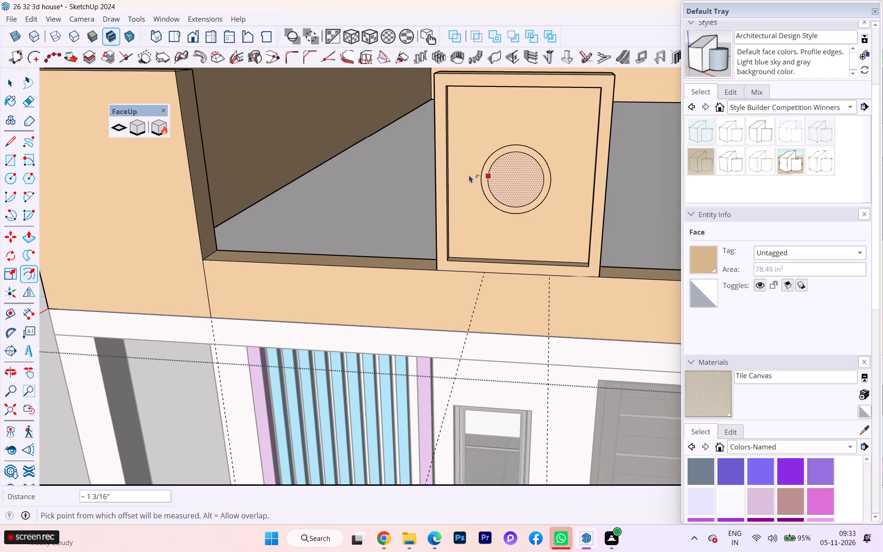
key(Escape)
Offset the larger circle on the pillar panel outward to outline an outer ring.
click(482, 182)
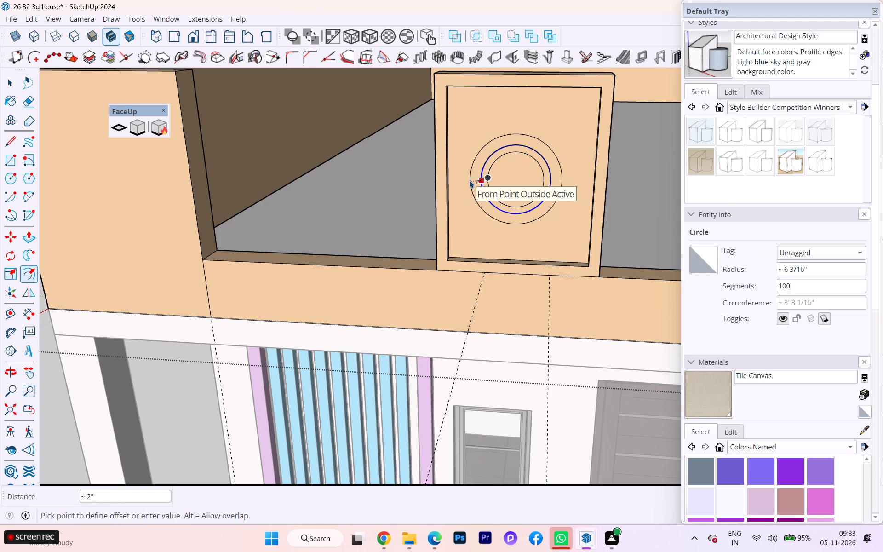
click(473, 180)
Pull the outermost ring on the pillar panel out by 4".
scroll(493, 157, up, 3)
scroll(493, 157, down, 3)
scroll(493, 157, up, 5)
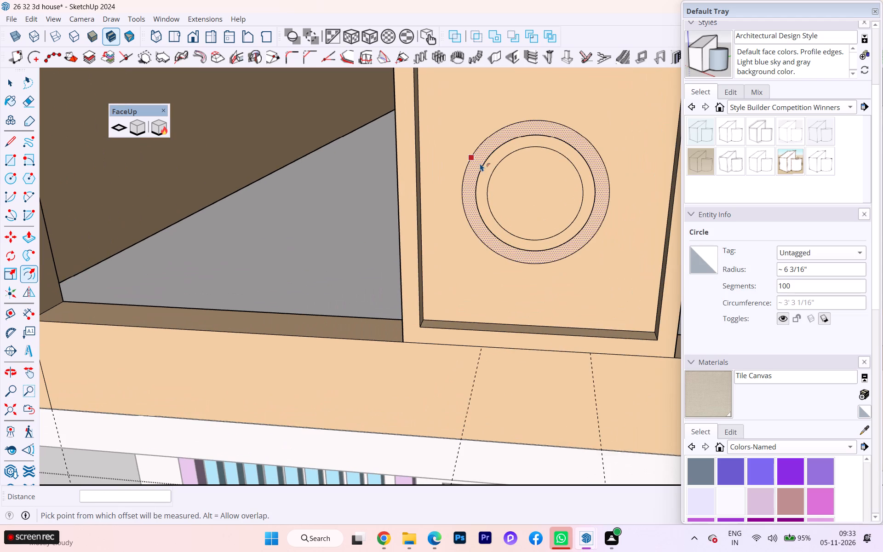
key(p)
click(472, 172)
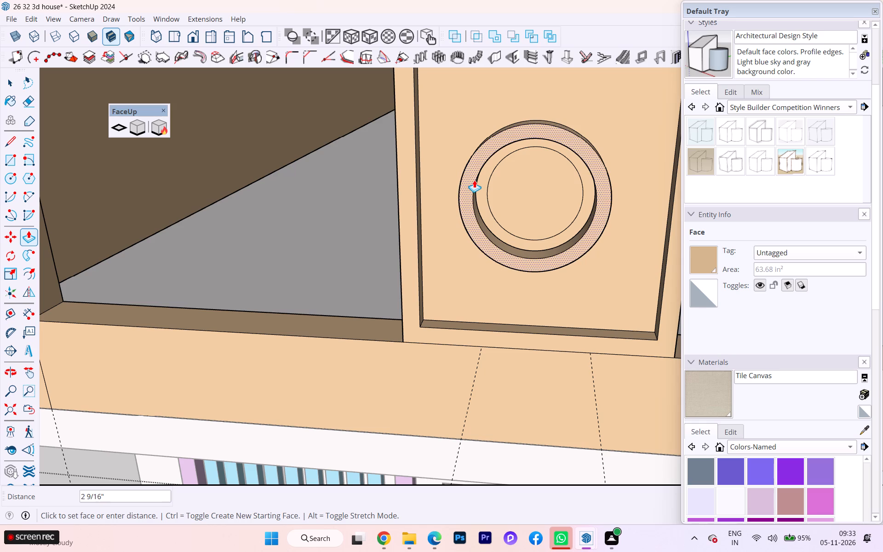
key(4)
key(Return)
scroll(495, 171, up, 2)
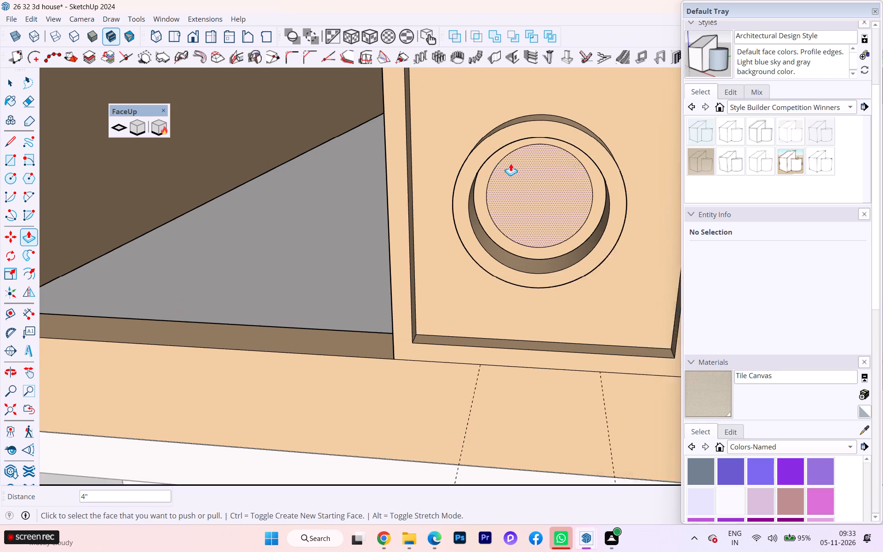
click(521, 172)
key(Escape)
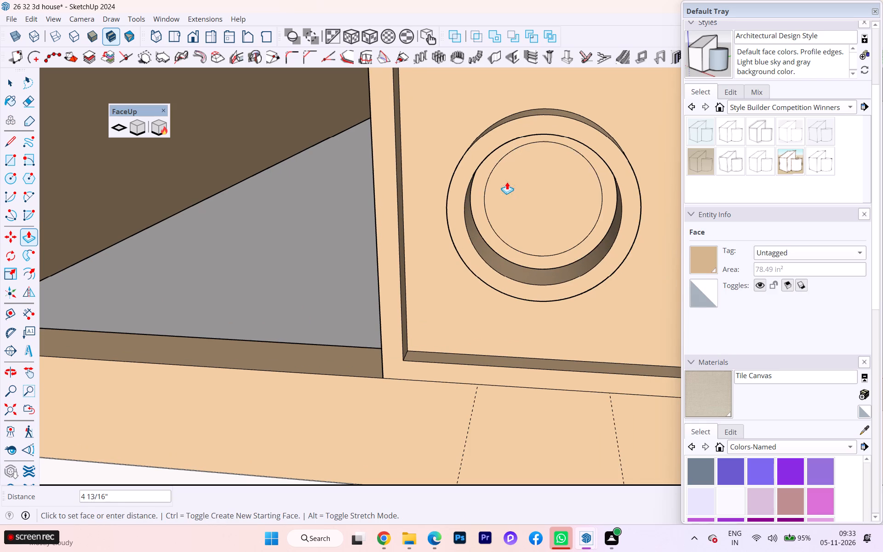
Offset the 5" radius circle on the pillar panel inward by about 1 3/4".
scroll(500, 201, up, 1)
key(f)
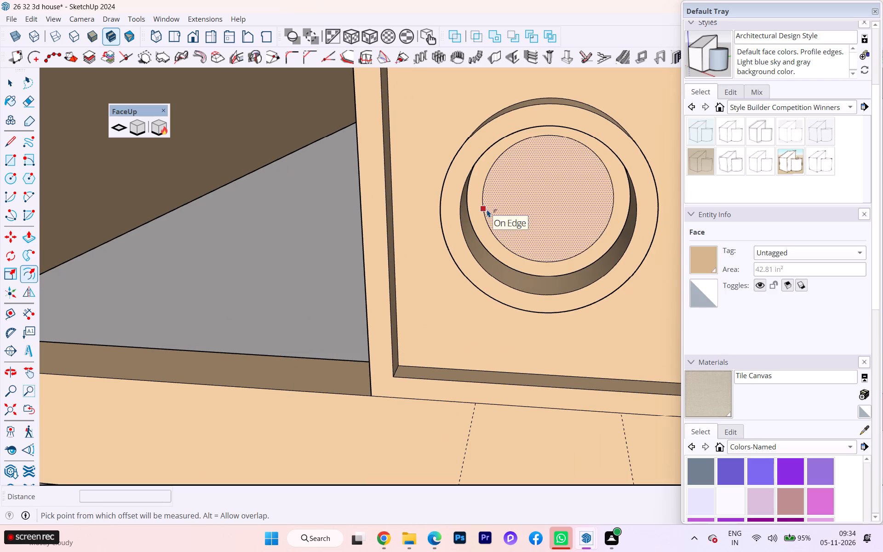
click(484, 211)
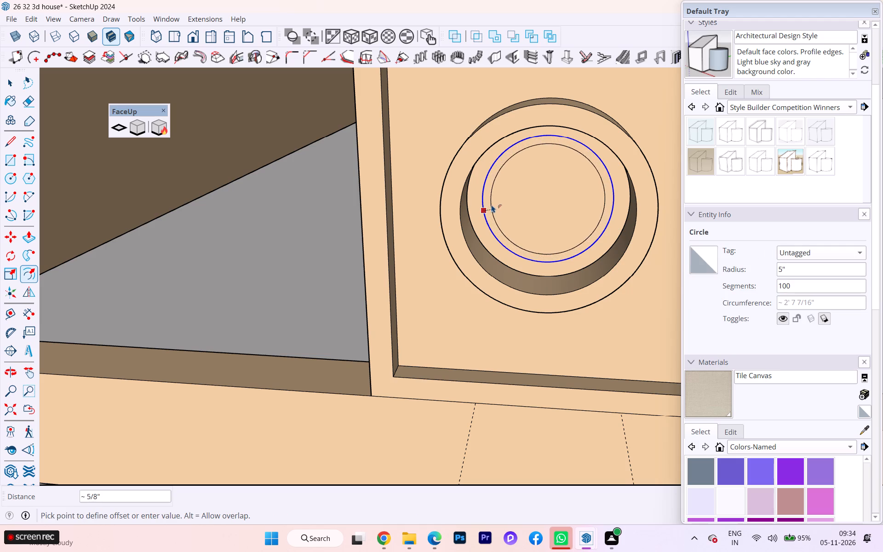
click(505, 202)
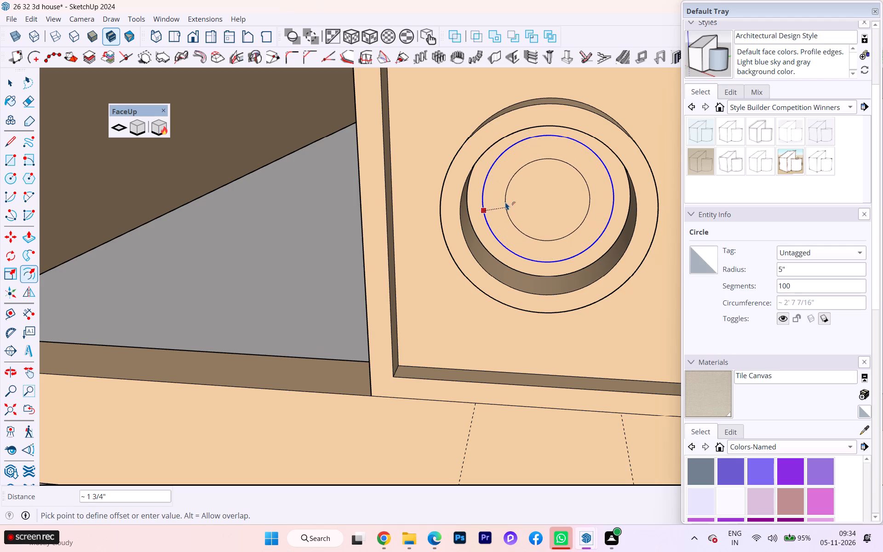
key(space)
Pull the inner ring on the middle pillar's panel, between the 5" radius circle and the smallest circle, out by 2".
key(p)
click(499, 206)
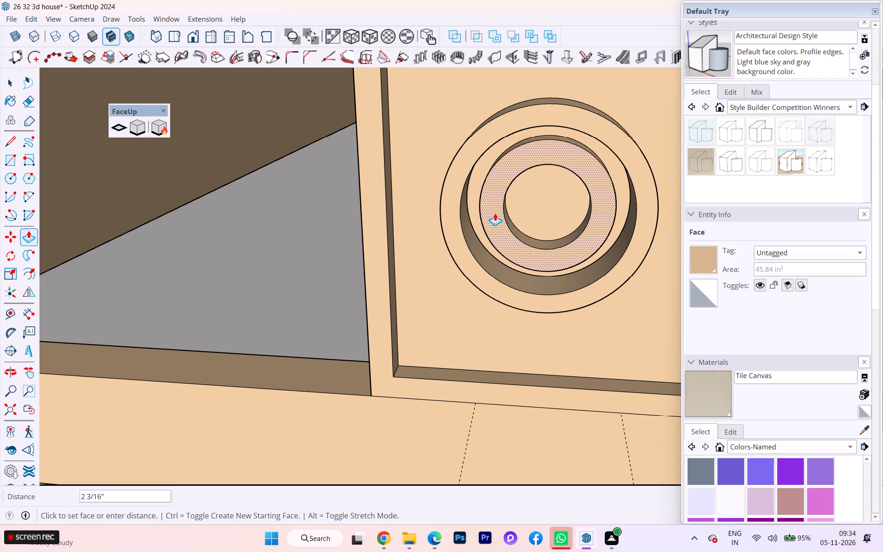
key(2)
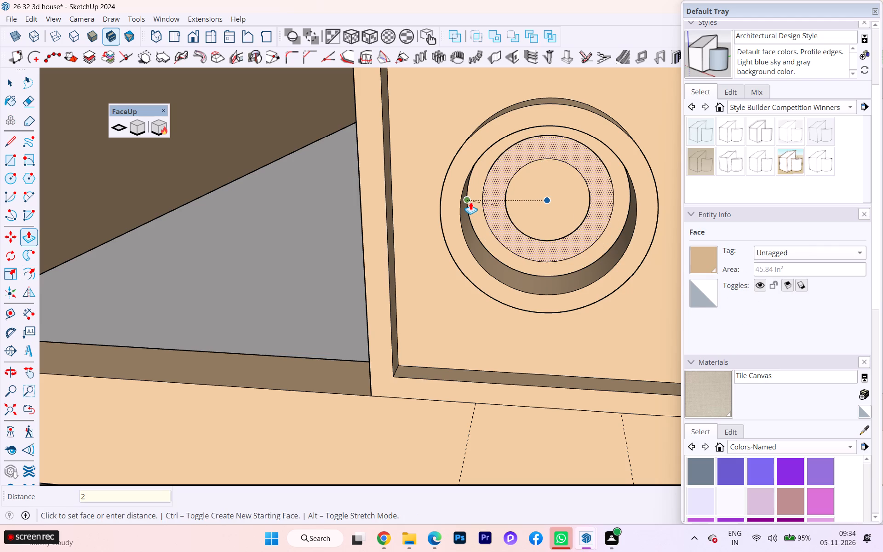
key(Return)
Push the front face of the outermost ring on the middle pillar back by 1".
scroll(570, 199, down, 3)
middle_drag(579, 219, 487, 92)
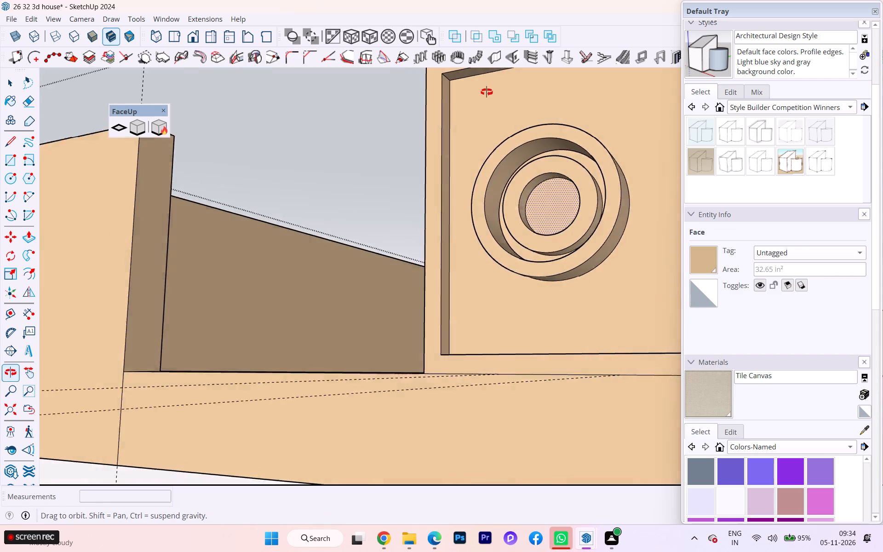
middle_drag(487, 92, 374, 175)
scroll(588, 162, up, 3)
click(573, 167)
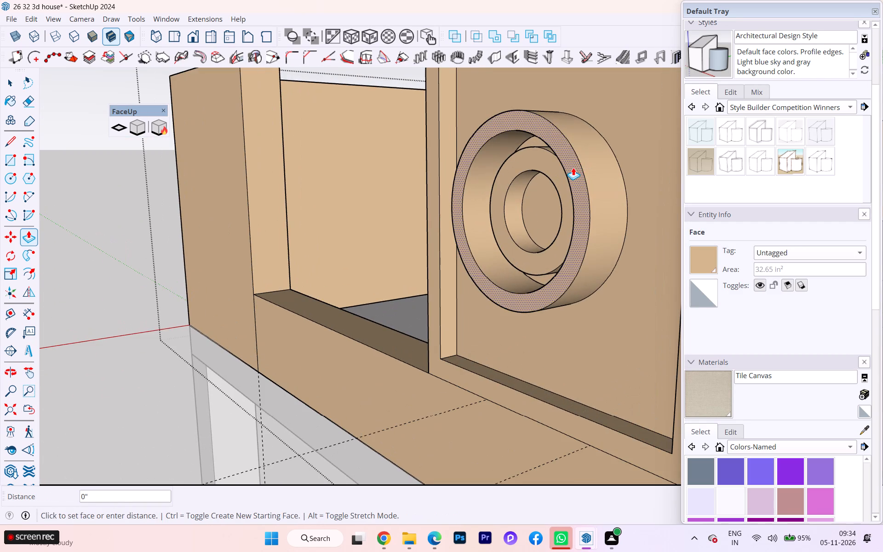
key(1)
key(Return)
Push/Pull the front face of the inner ring on the middle pillar by 0.5".
scroll(576, 196, up, 1)
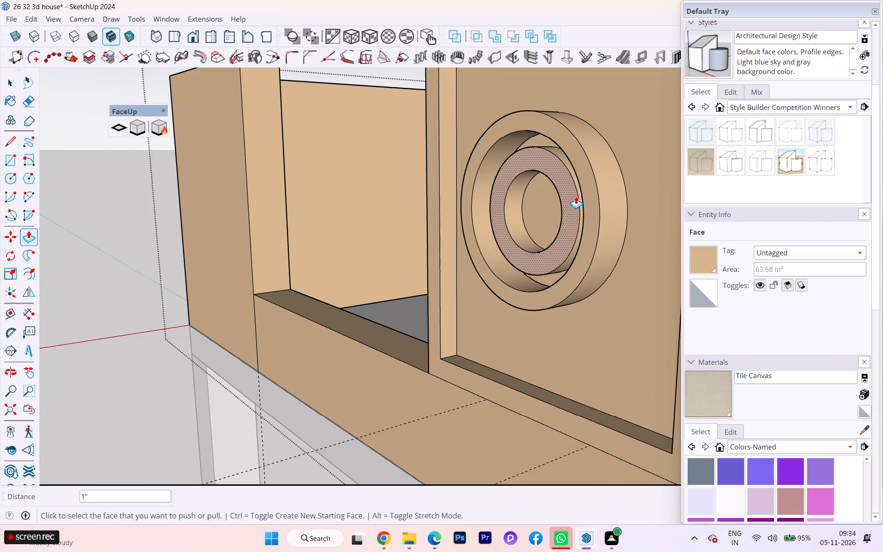
click(569, 201)
text(0.5)
key(Return)
Push the front face of the middle pillar's outermost ring back by a further 1 1/4".
scroll(570, 202, down, 4)
scroll(508, 206, up, 2)
scroll(502, 205, down, 1)
middle_drag(507, 210, 585, 229)
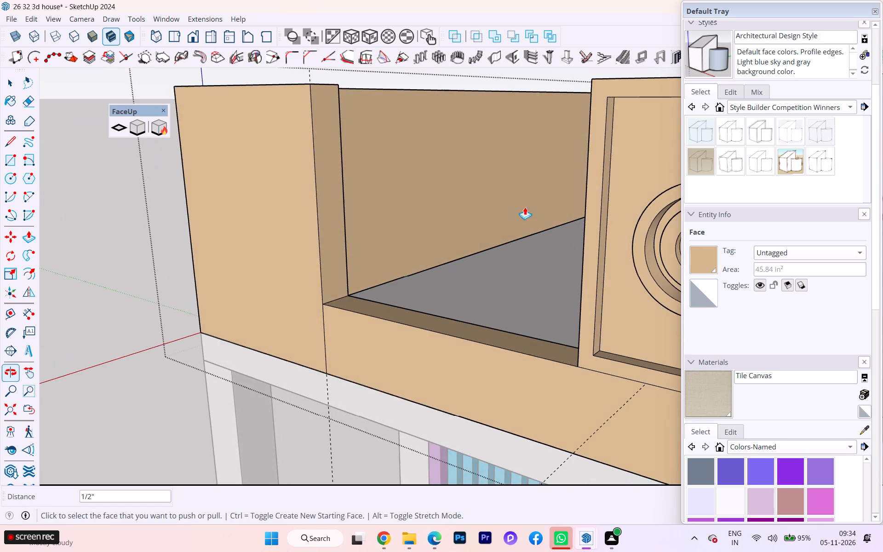
scroll(476, 171, down, 3)
scroll(471, 165, up, 1)
scroll(654, 201, up, 1)
scroll(662, 202, down, 1)
scroll(662, 202, up, 2)
click(662, 202)
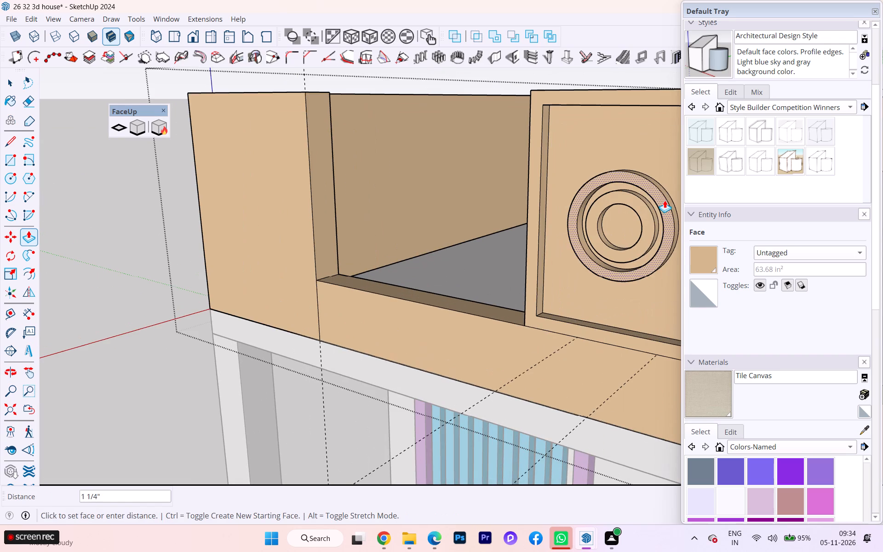
click(665, 200)
Examine the middle pillar's ring decoration and the front elevation from several angles and distances, closing the parapet group.
scroll(632, 201, up, 6)
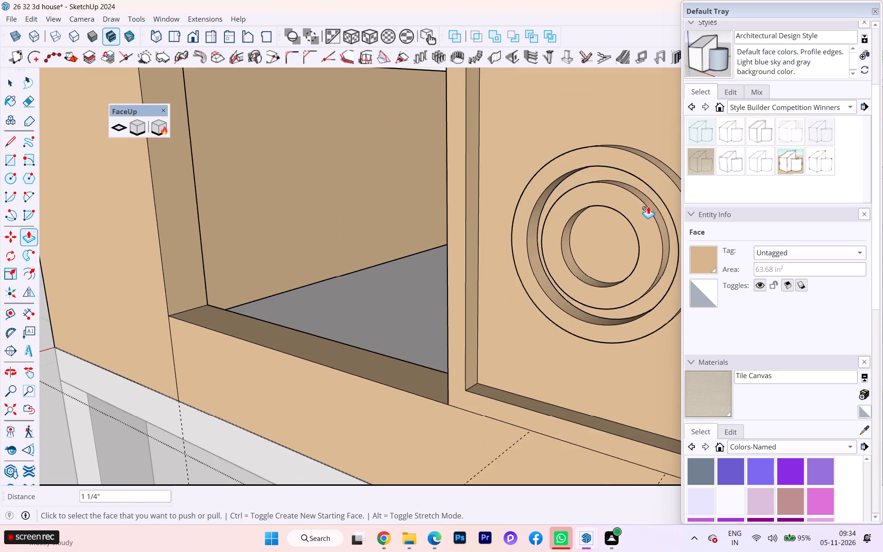
scroll(648, 206, up, 2)
middle_drag(632, 204, 382, 198)
scroll(411, 202, down, 2)
middle_drag(447, 200, 666, 213)
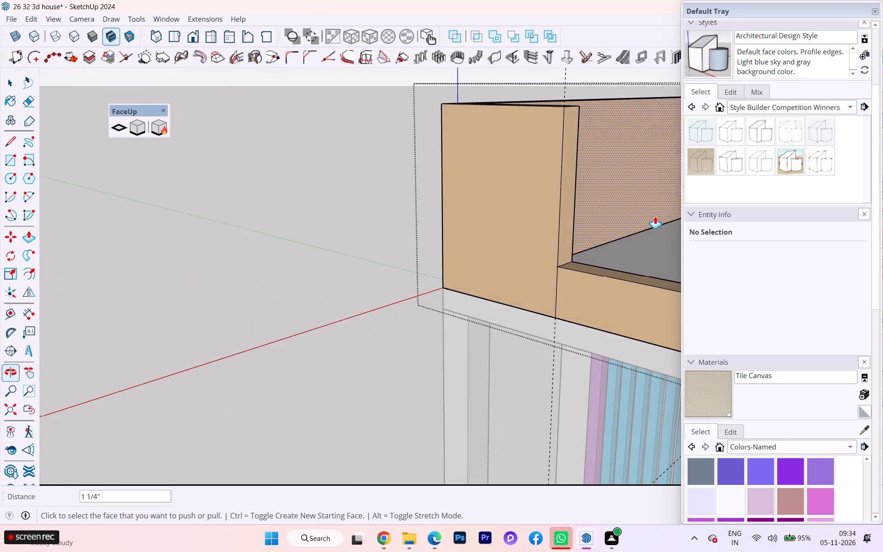
scroll(283, 131, down, 4)
scroll(288, 143, up, 1)
scroll(289, 144, down, 4)
middle_drag(339, 158, 454, 167)
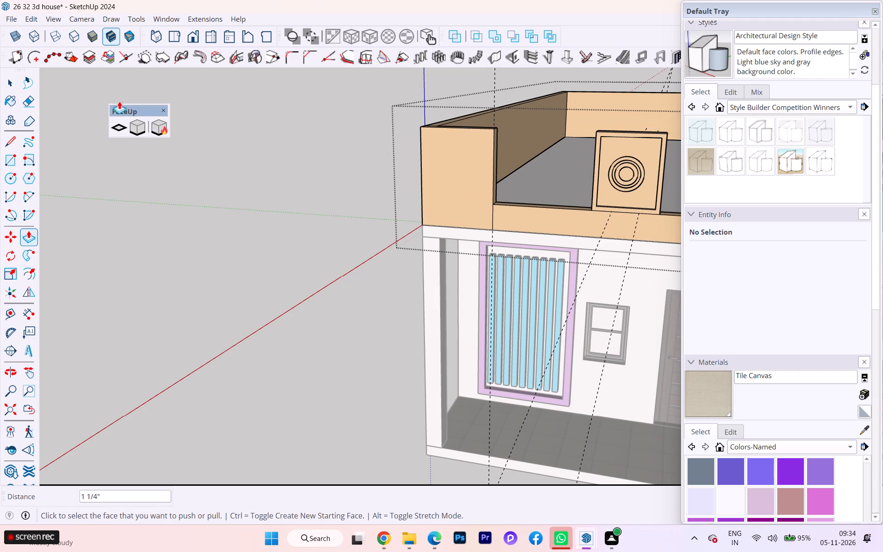
scroll(147, 110, down, 3)
scroll(165, 117, up, 1)
scroll(415, 159, up, 1)
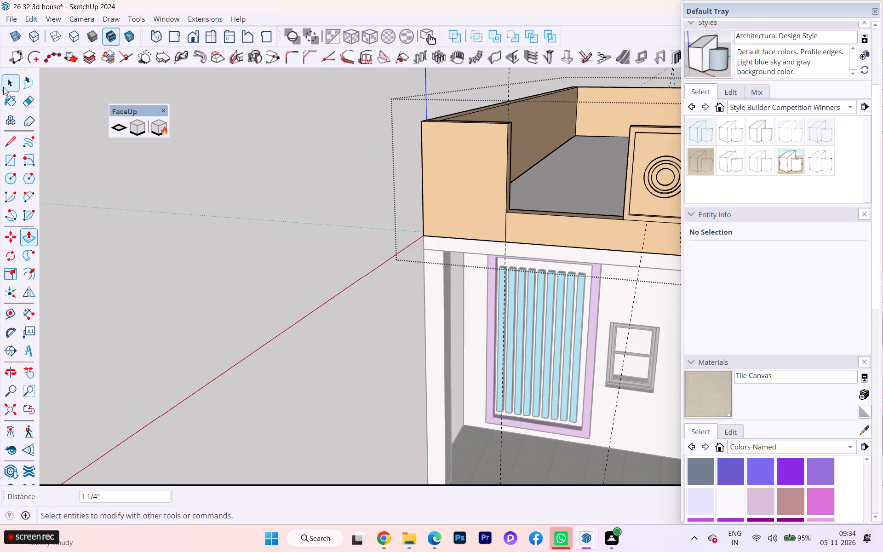
click(8, 85)
click(323, 183)
scroll(291, 179, down, 4)
scroll(494, 218, up, 4)
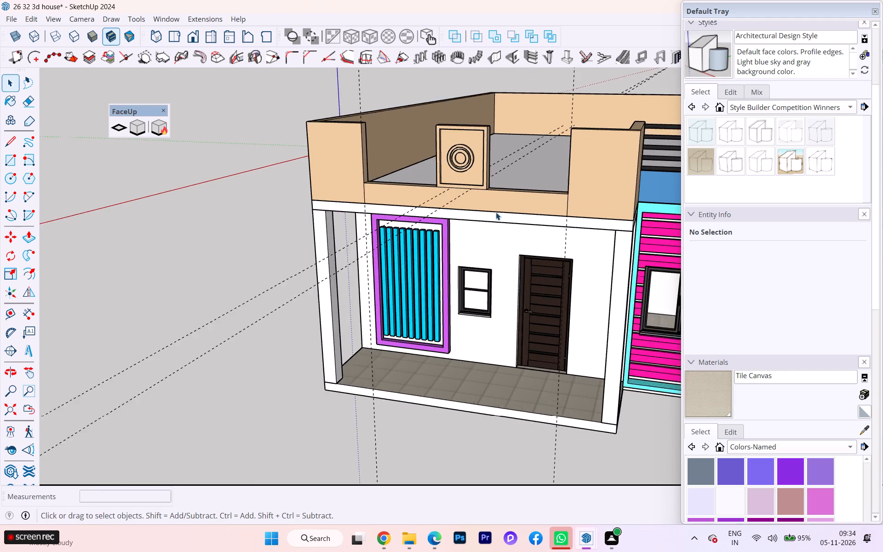
scroll(496, 212, up, 5)
scroll(474, 151, up, 3)
scroll(402, 129, down, 4)
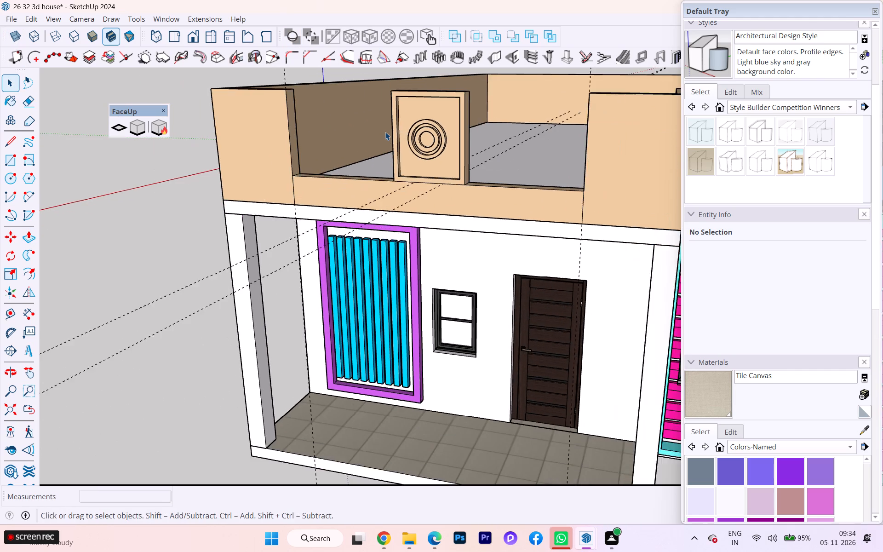
scroll(385, 132, down, 1)
middle_drag(385, 132, 472, 159)
scroll(388, 133, down, 1)
Reopen the parapet group and offset the front face outline of the front parapet's left corner pillar inward by 2".
double_click(349, 159)
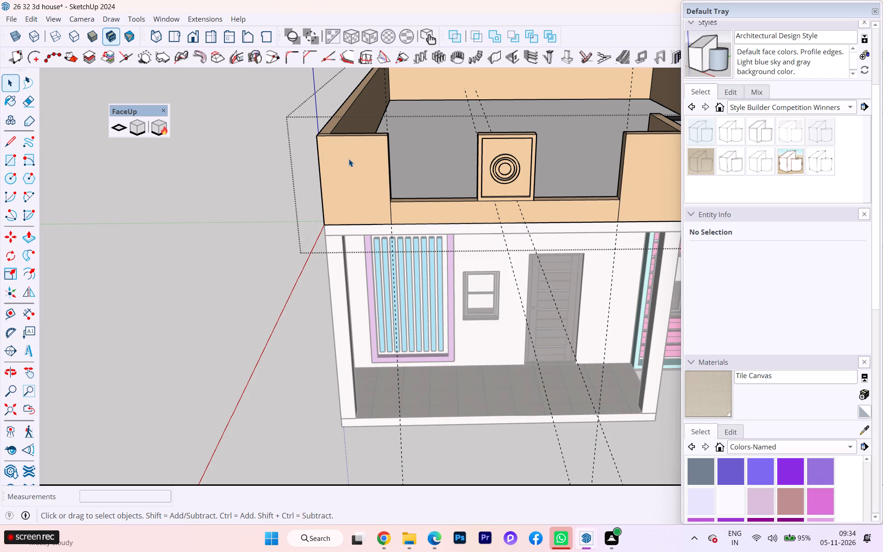
click(326, 166)
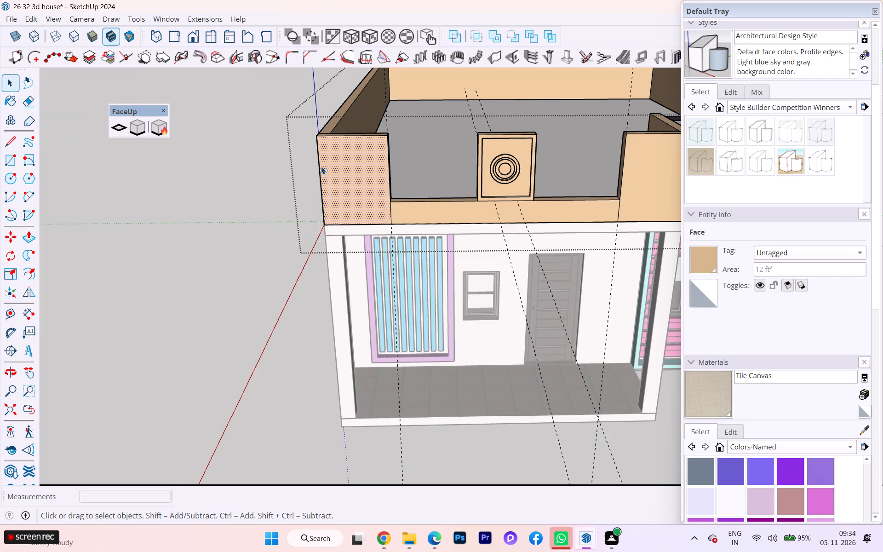
key(f)
click(323, 173)
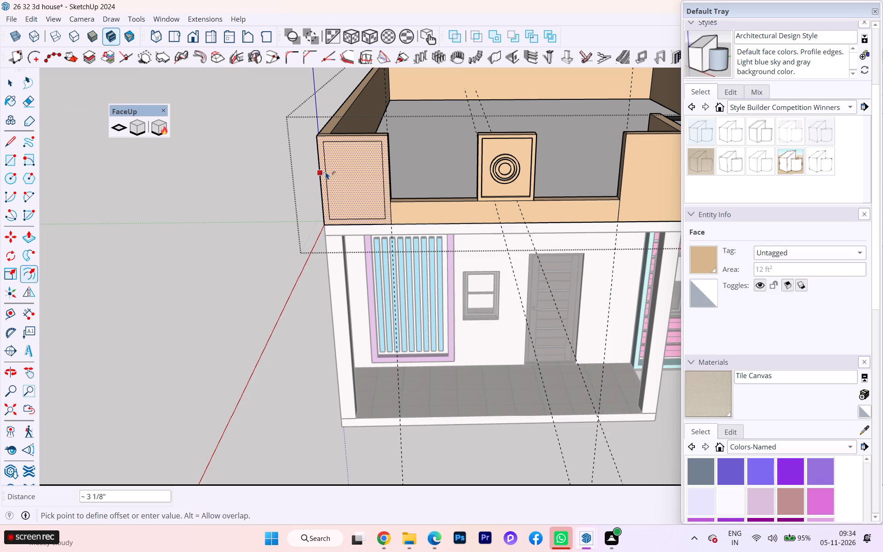
key(2)
key(Return)
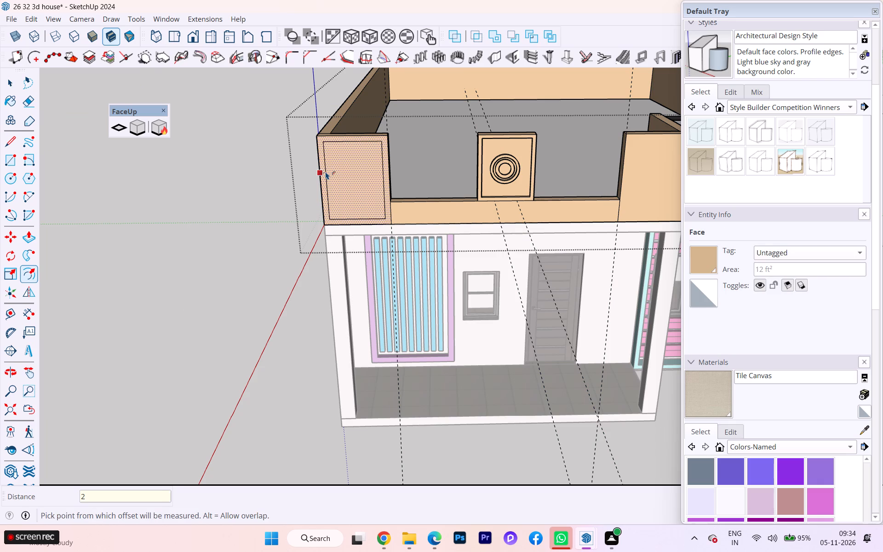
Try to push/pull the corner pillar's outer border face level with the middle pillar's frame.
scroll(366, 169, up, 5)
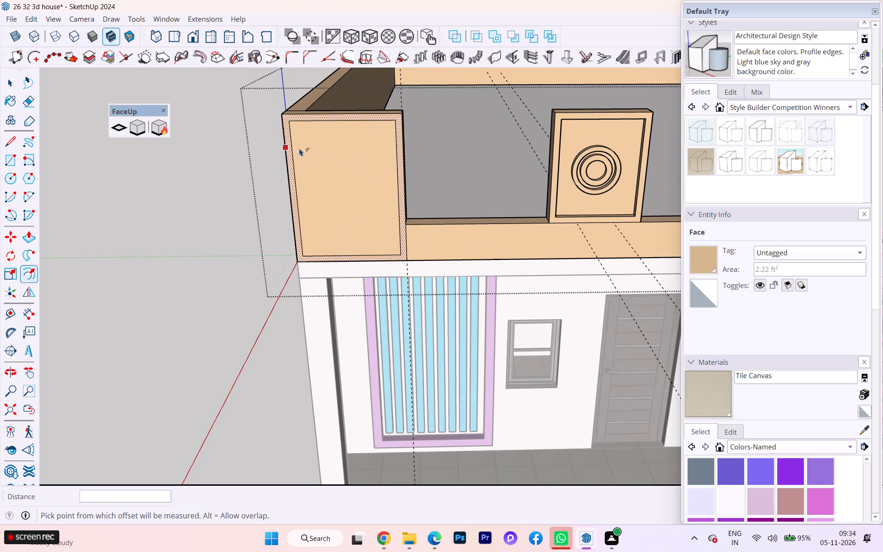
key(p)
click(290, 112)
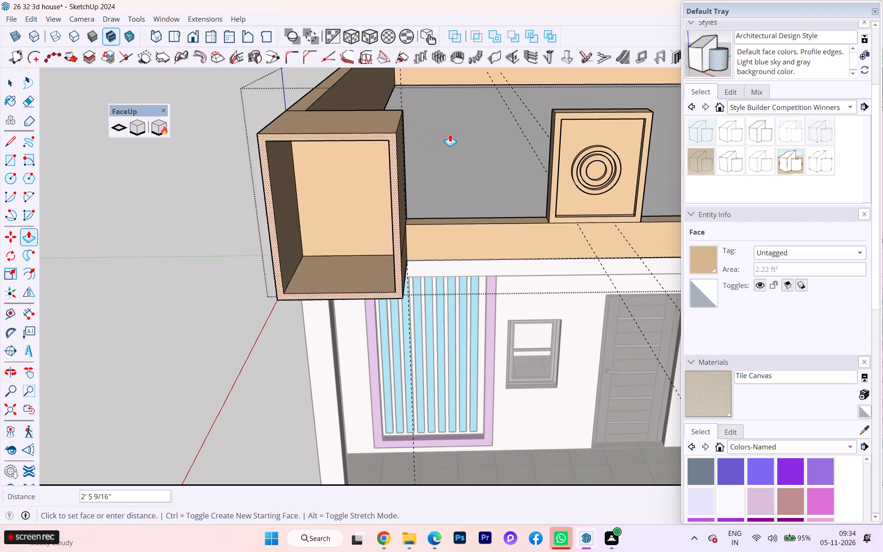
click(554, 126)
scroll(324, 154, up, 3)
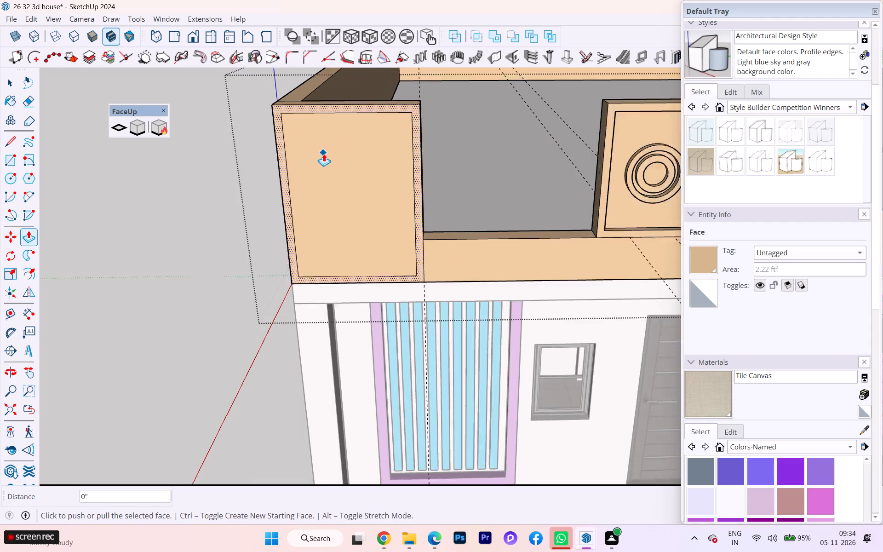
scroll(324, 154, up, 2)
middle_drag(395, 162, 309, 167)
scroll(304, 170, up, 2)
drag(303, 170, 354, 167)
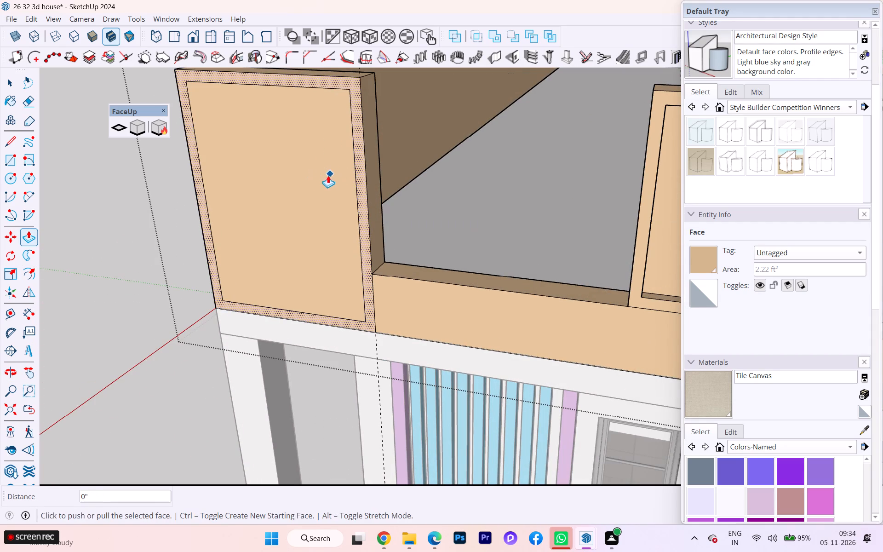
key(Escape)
Push the inner panel of the left corner pillar's front face in by 2" to recess it.
click(311, 193)
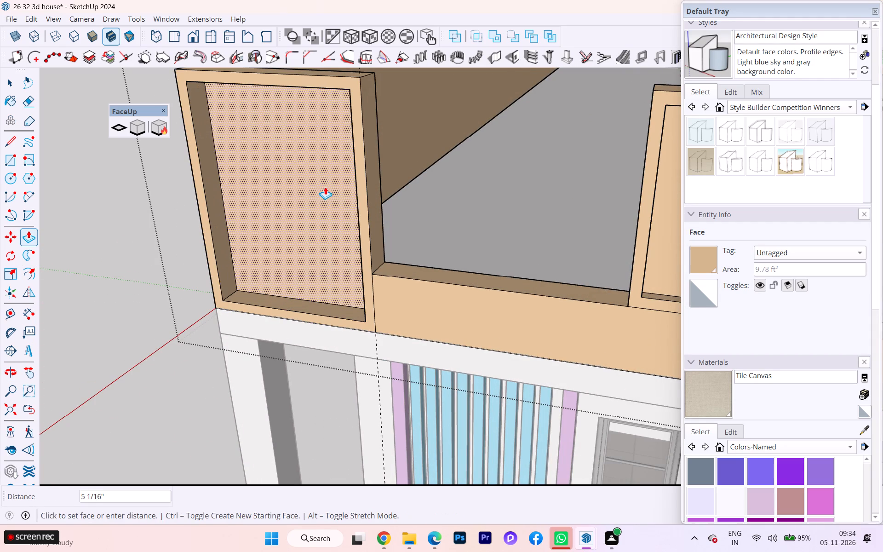
key(2)
key(Return)
click(318, 193)
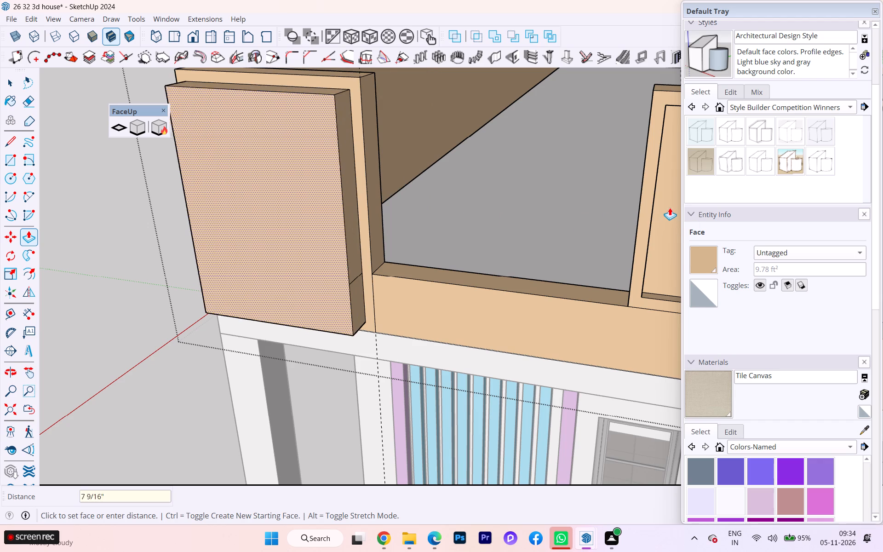
key(Escape)
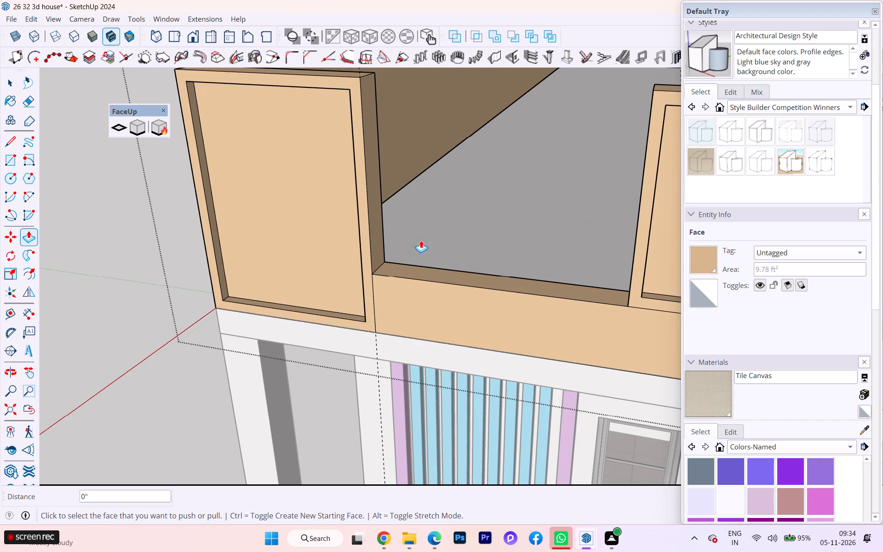
key(ctrl+z)
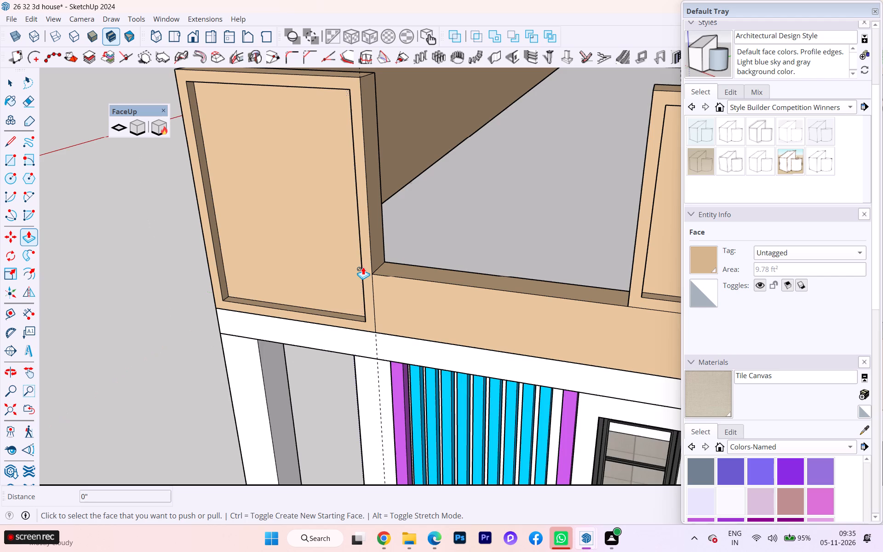
Reopen the parapet group for editing and select the left corner pillar's recessed panel face.
scroll(432, 362, up, 2)
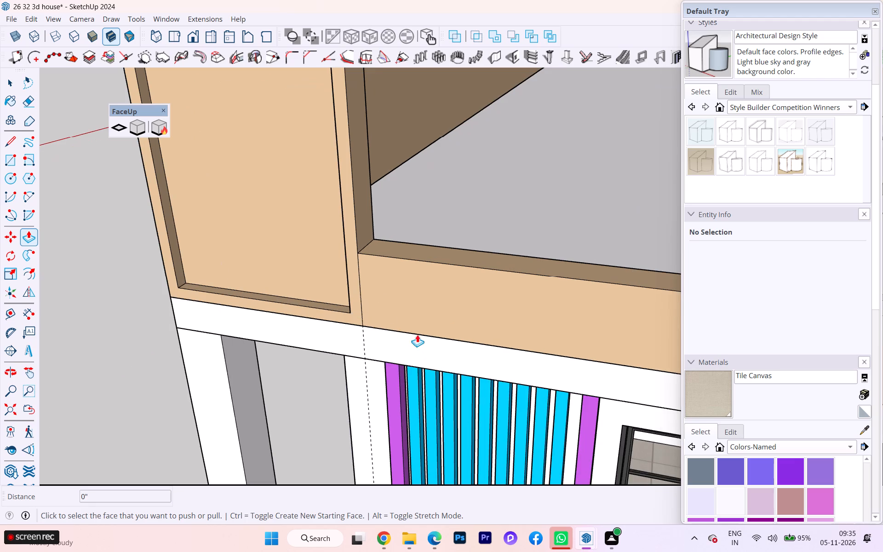
scroll(297, 276, up, 2)
scroll(293, 280, down, 1)
scroll(245, 279, down, 3)
scroll(218, 279, up, 2)
scroll(218, 279, down, 3)
scroll(218, 279, up, 4)
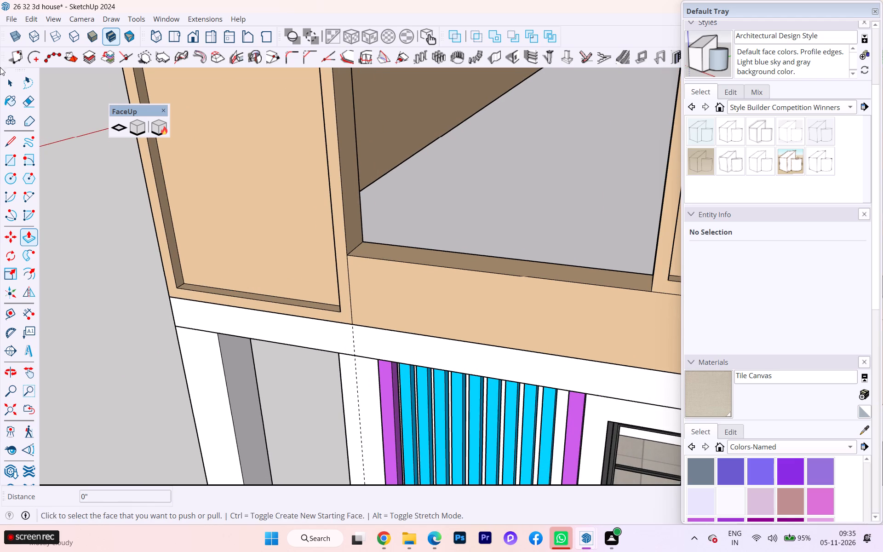
click(0, 79)
click(294, 184)
click(4, 81)
click(247, 141)
triple_click(253, 155)
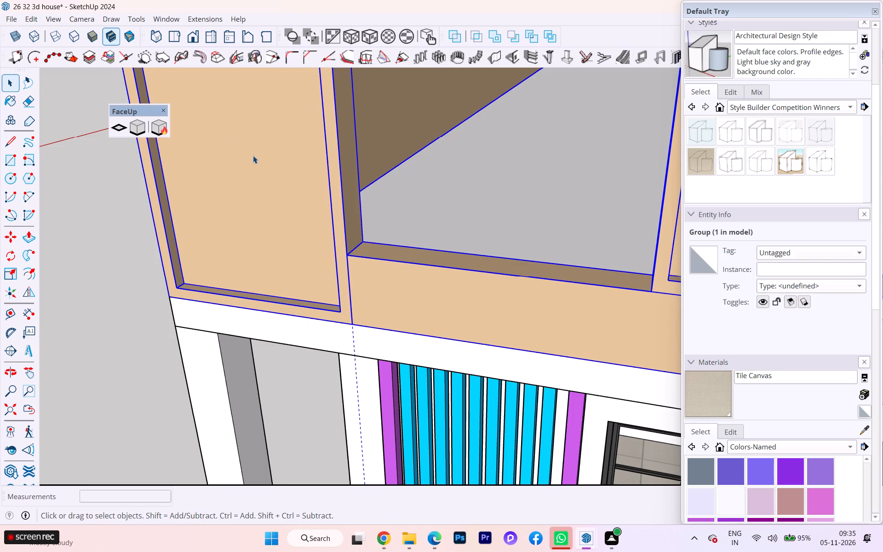
click(251, 159)
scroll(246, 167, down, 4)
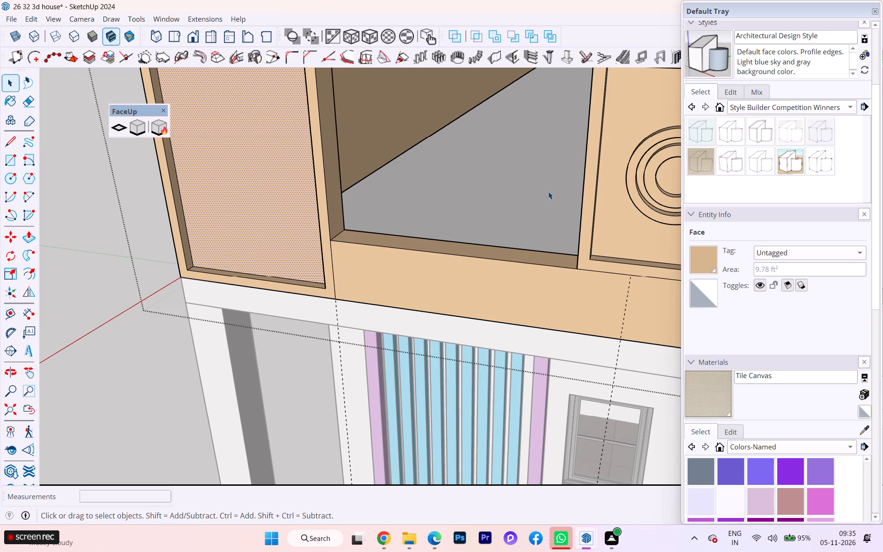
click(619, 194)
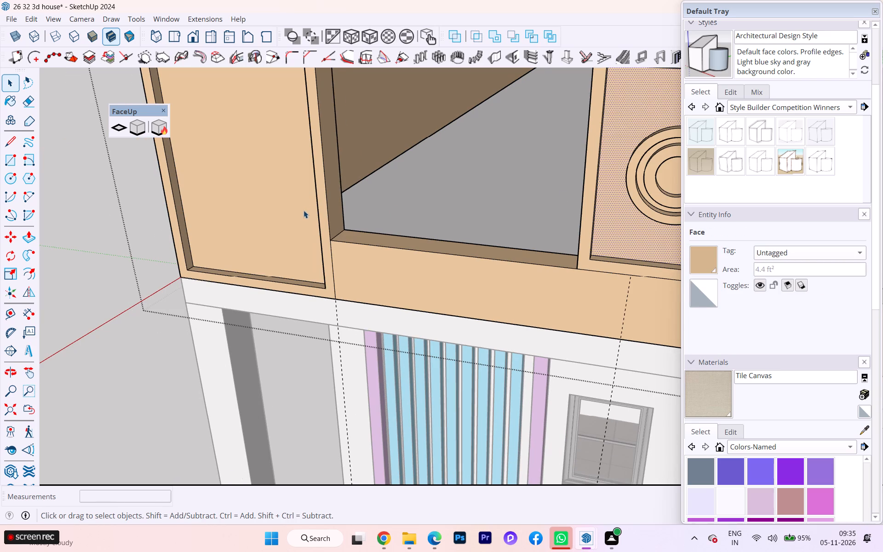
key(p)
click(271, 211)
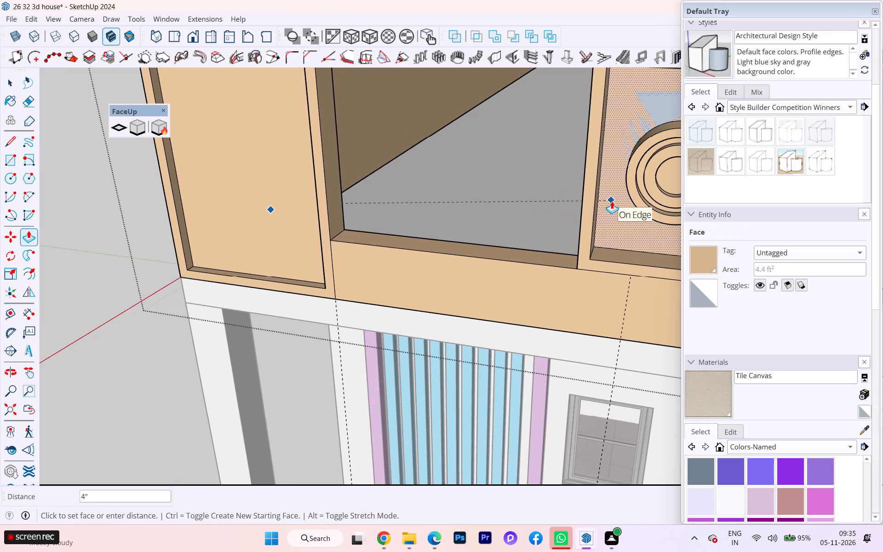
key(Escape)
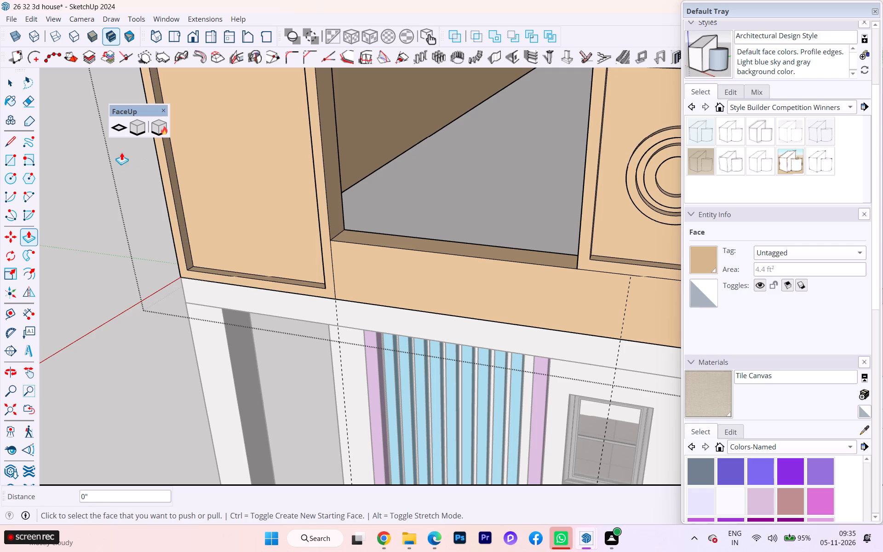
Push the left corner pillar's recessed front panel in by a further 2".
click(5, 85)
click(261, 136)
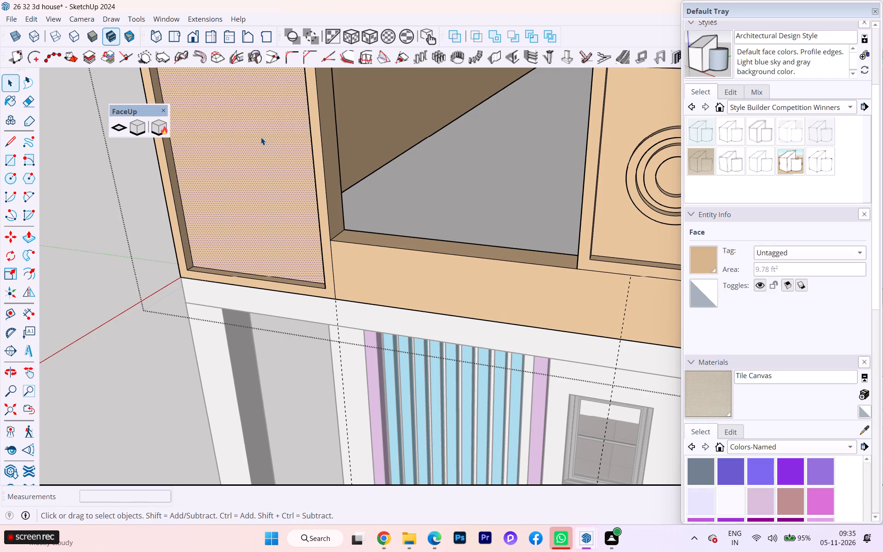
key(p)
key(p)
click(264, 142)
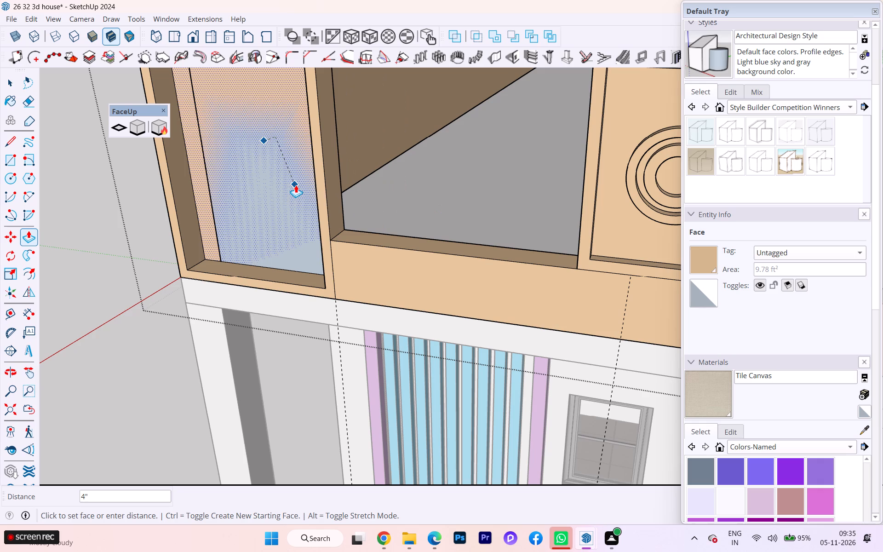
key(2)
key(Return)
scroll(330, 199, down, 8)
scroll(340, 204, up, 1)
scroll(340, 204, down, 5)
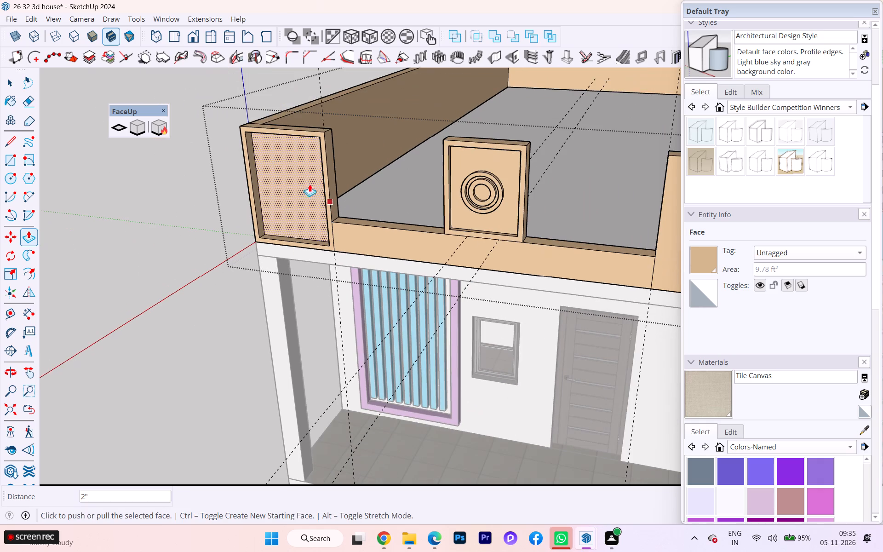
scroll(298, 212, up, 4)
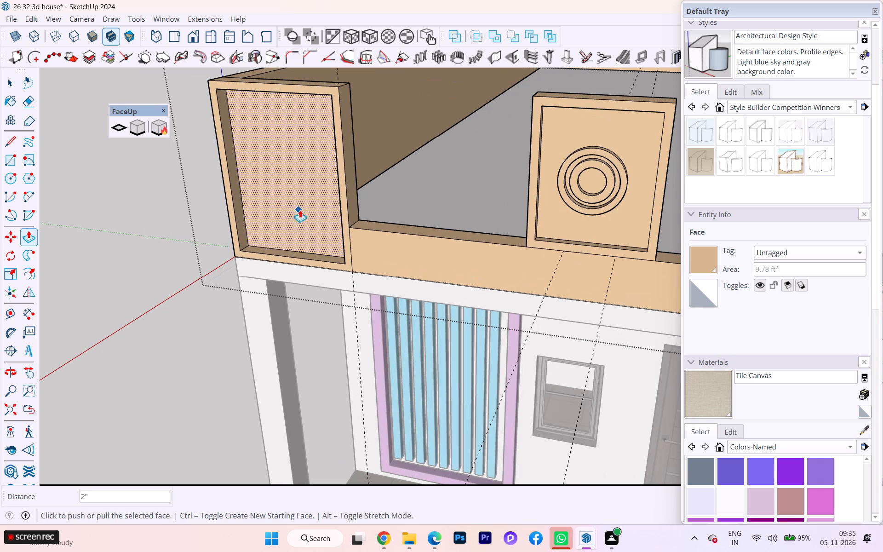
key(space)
Close the parapet group and examine the corner pillar's recess against the middle pillar and the whole front elevation.
click(9, 78)
click(140, 166)
middle_drag(247, 224, 59, 239)
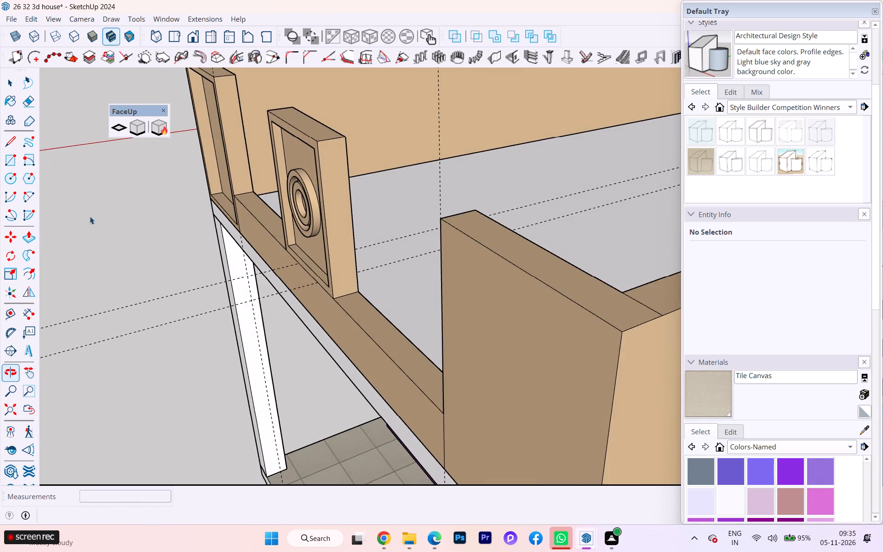
middle_drag(192, 185, 556, 221)
scroll(540, 187, down, 3)
scroll(539, 184, up, 1)
scroll(539, 184, down, 1)
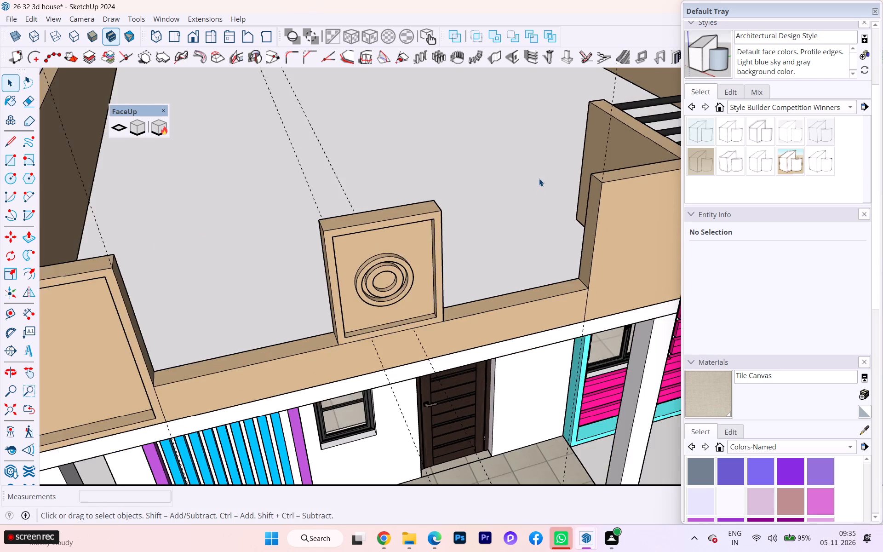
scroll(539, 178, down, 1)
scroll(539, 178, up, 1)
scroll(539, 178, down, 4)
scroll(558, 176, up, 3)
scroll(558, 176, down, 2)
scroll(529, 204, down, 3)
scroll(453, 218, down, 2)
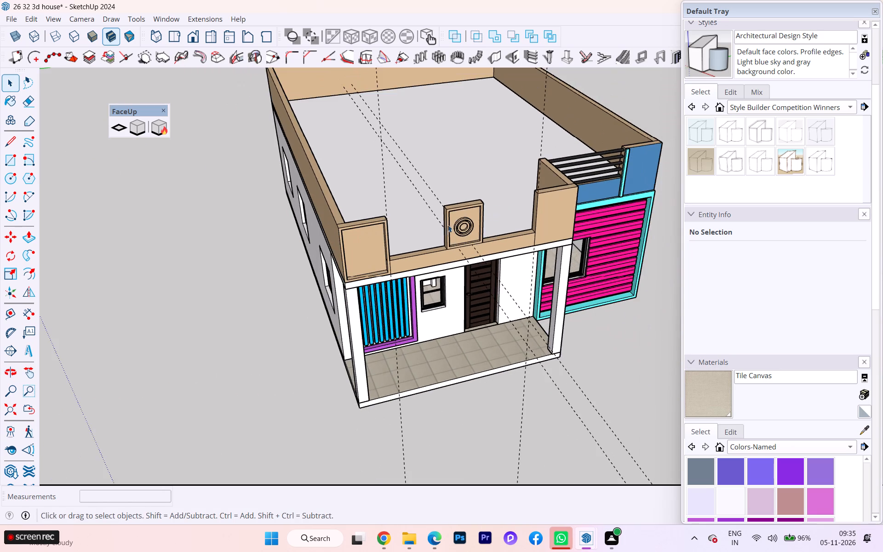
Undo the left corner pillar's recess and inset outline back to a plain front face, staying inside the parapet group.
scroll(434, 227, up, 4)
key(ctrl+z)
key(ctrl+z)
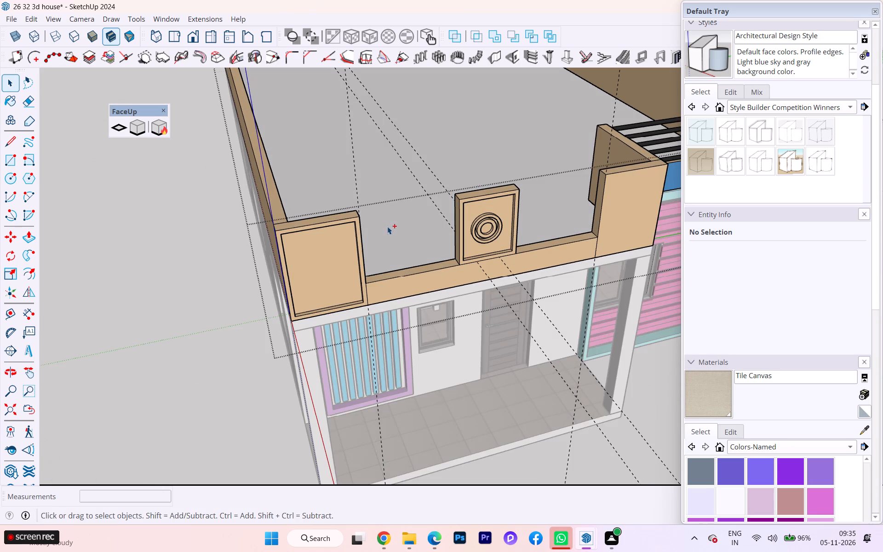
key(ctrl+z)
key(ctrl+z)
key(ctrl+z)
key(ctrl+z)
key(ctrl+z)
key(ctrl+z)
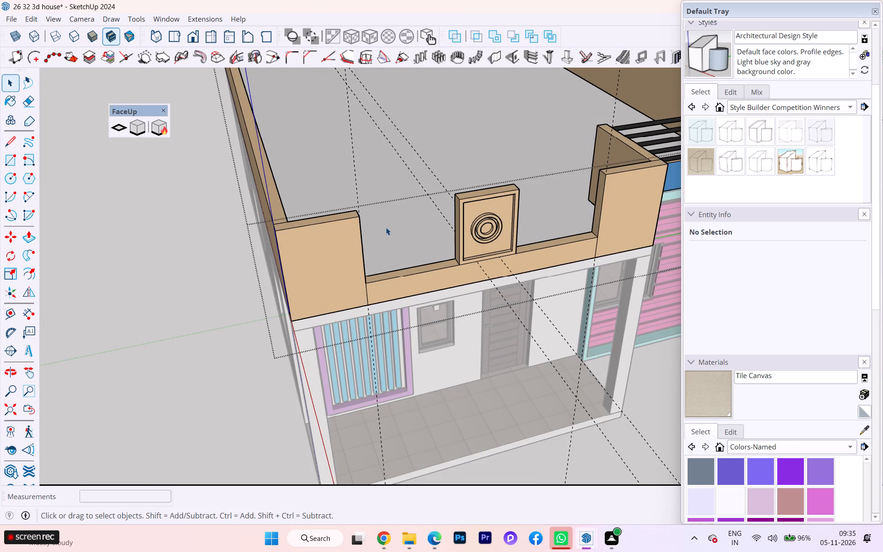
Draw a thin horizontal rectangle about 1' 7 13/16" by 2 9/16" from the outer edge of the left corner pillar's front face, near its top.
scroll(365, 230, down, 1)
middle_drag(331, 232, 499, 192)
scroll(470, 215, up, 5)
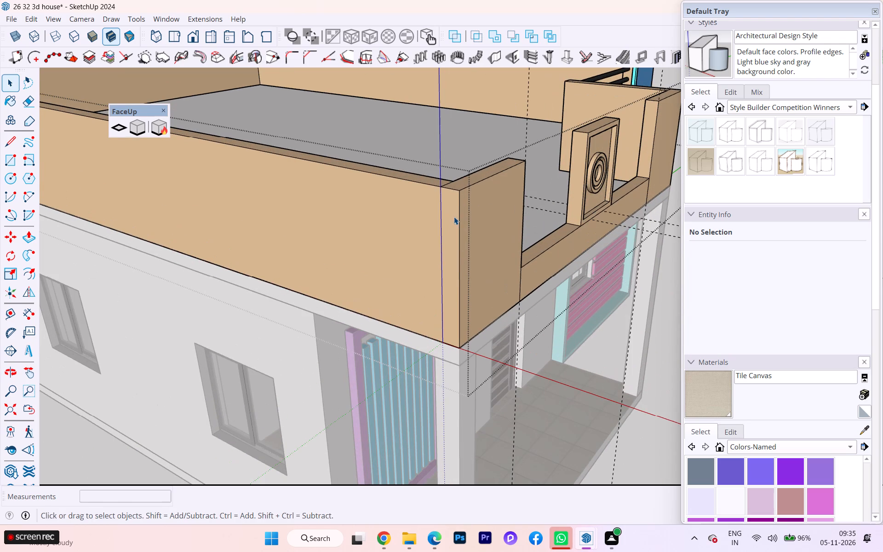
middle_drag(355, 221, 218, 217)
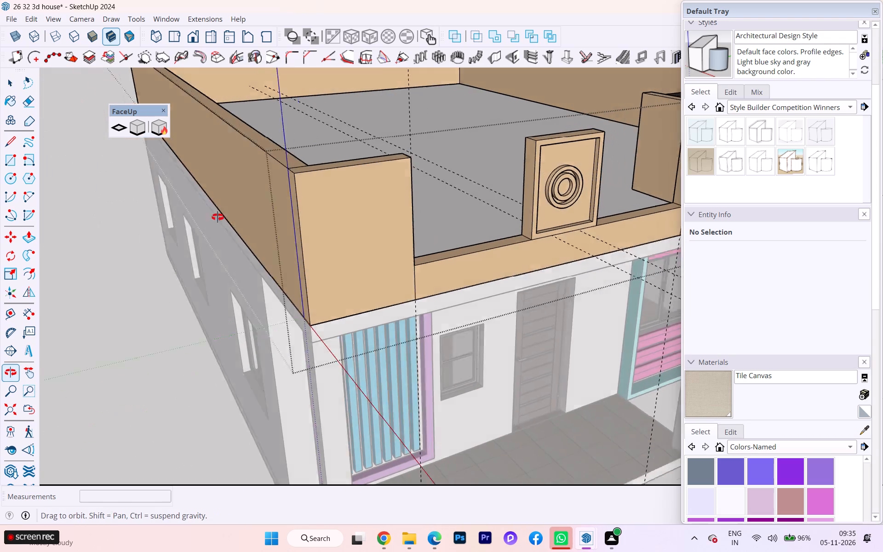
middle_drag(218, 217, 214, 217)
key(r)
scroll(334, 209, up, 2)
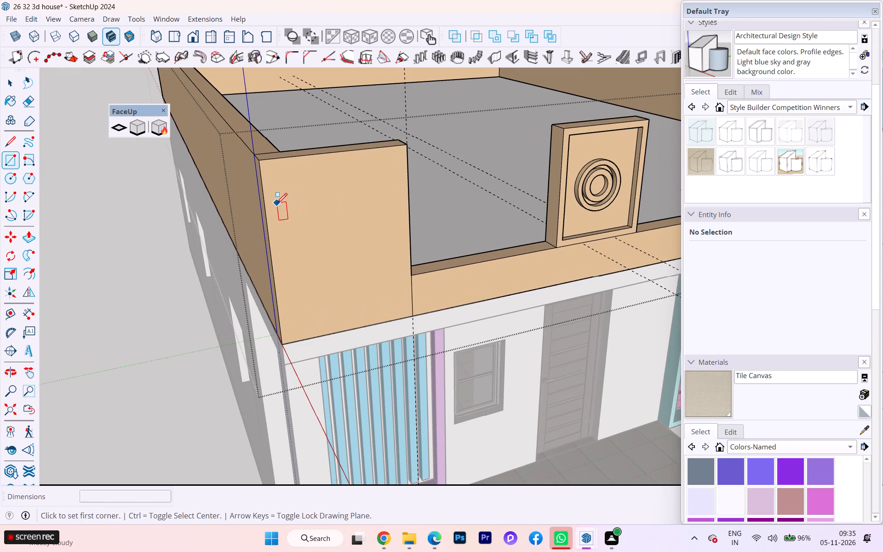
click(262, 180)
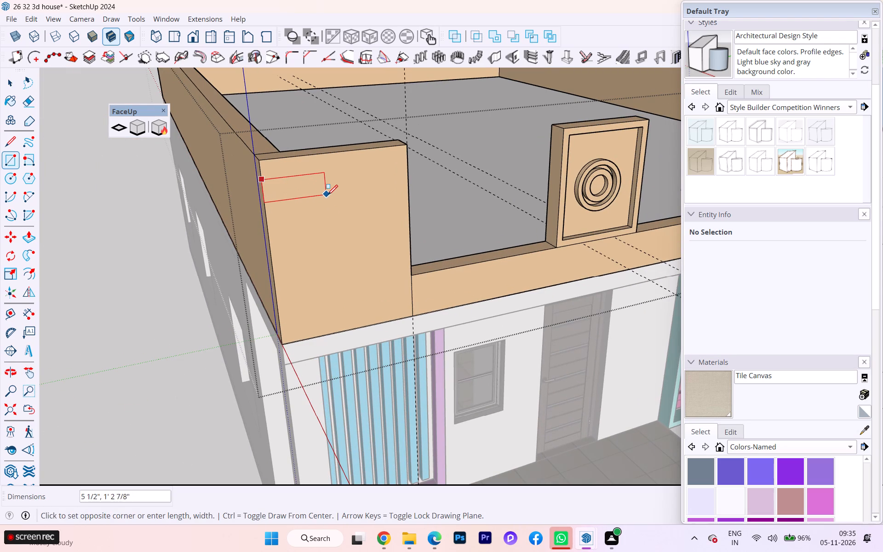
key(Right)
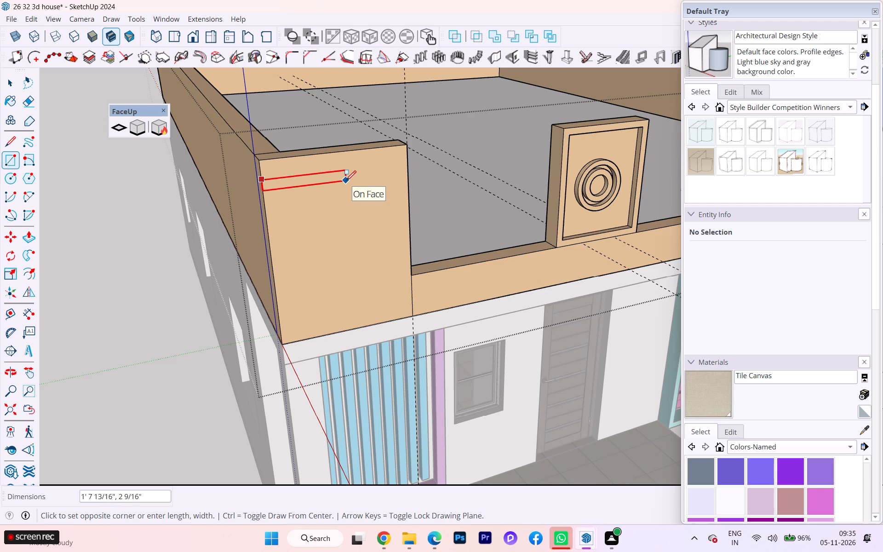
click(346, 181)
Move the strip rectangle and its edges 5" down along the corner pillar's outer edge.
middle_drag(304, 195, 366, 193)
key(space)
scroll(339, 193, up, 3)
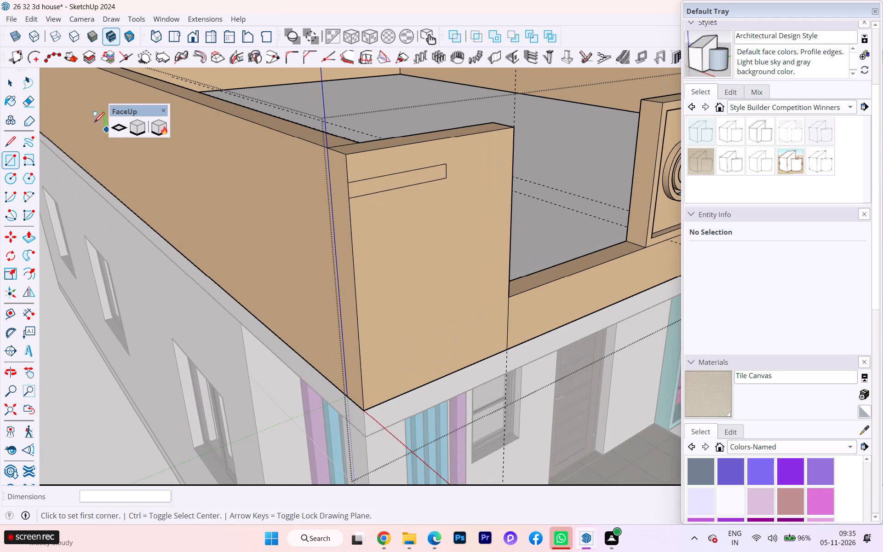
click(18, 86)
drag(341, 164, 477, 221)
key(m)
click(351, 200)
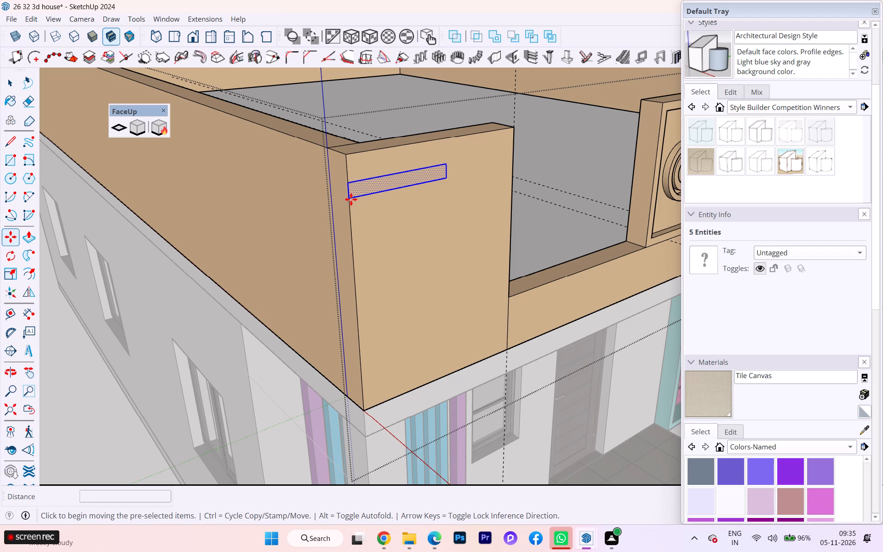
click(353, 226)
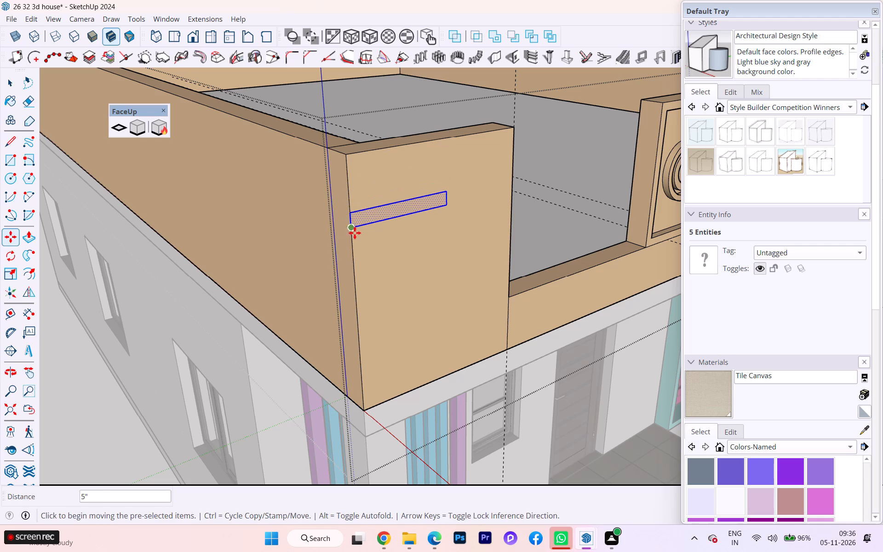
Make the strip rectangle on the corner pillar's front face into a component.
scroll(365, 224, up, 3)
key(p)
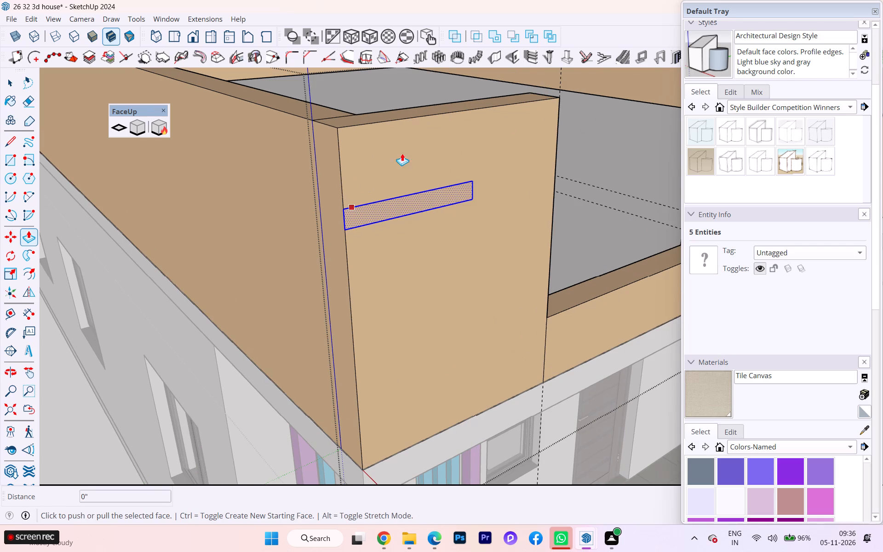
right_click(358, 219)
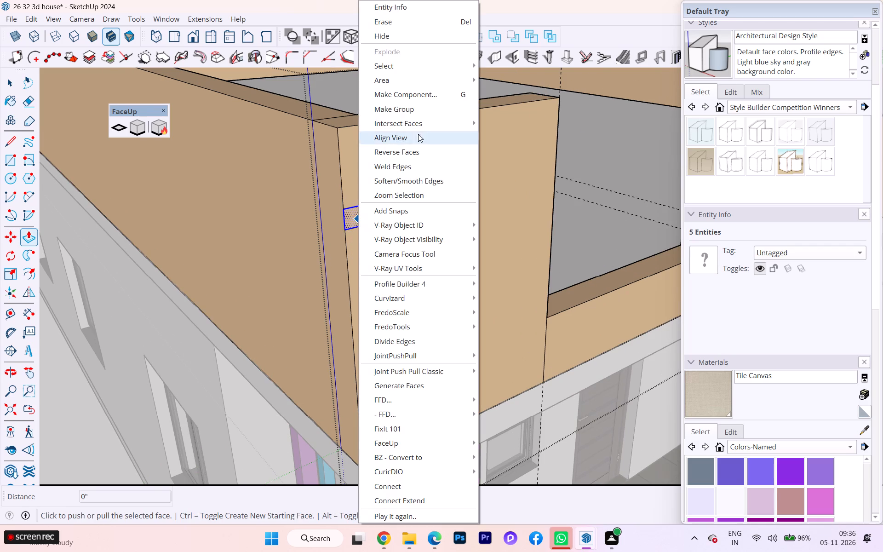
click(433, 98)
click(436, 412)
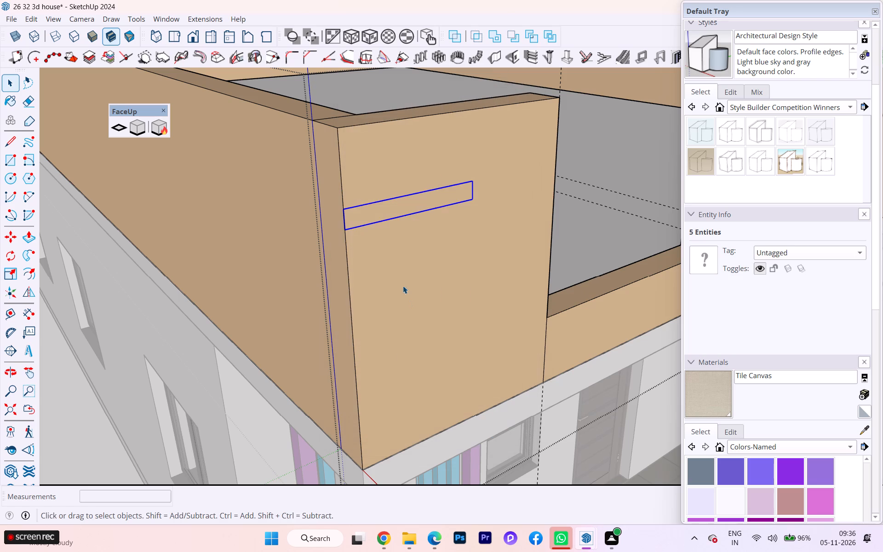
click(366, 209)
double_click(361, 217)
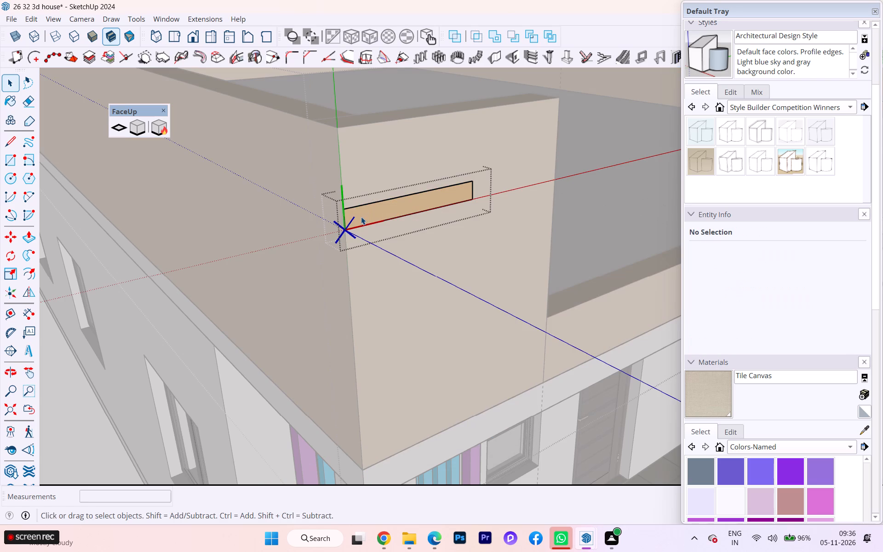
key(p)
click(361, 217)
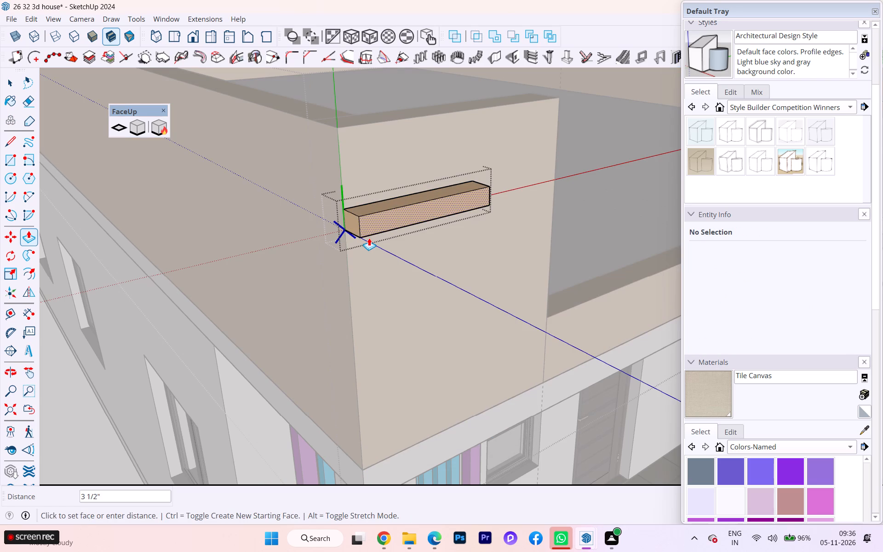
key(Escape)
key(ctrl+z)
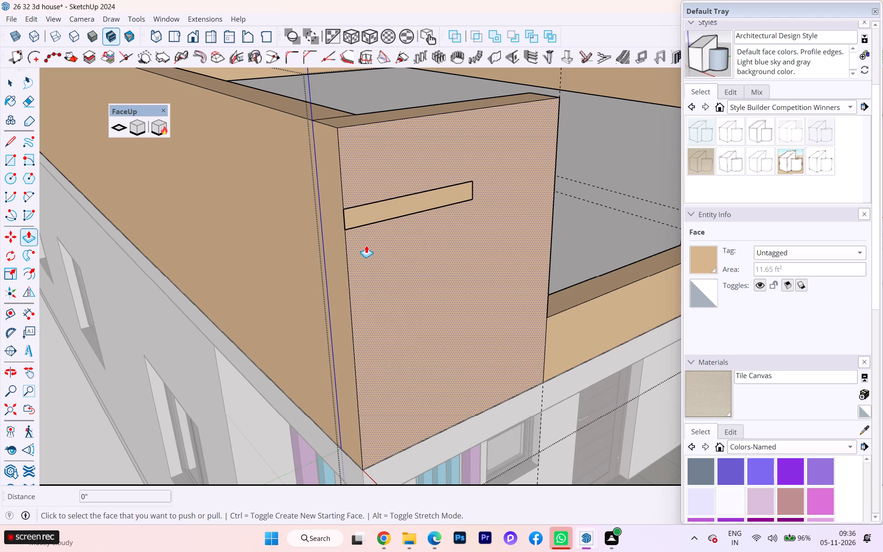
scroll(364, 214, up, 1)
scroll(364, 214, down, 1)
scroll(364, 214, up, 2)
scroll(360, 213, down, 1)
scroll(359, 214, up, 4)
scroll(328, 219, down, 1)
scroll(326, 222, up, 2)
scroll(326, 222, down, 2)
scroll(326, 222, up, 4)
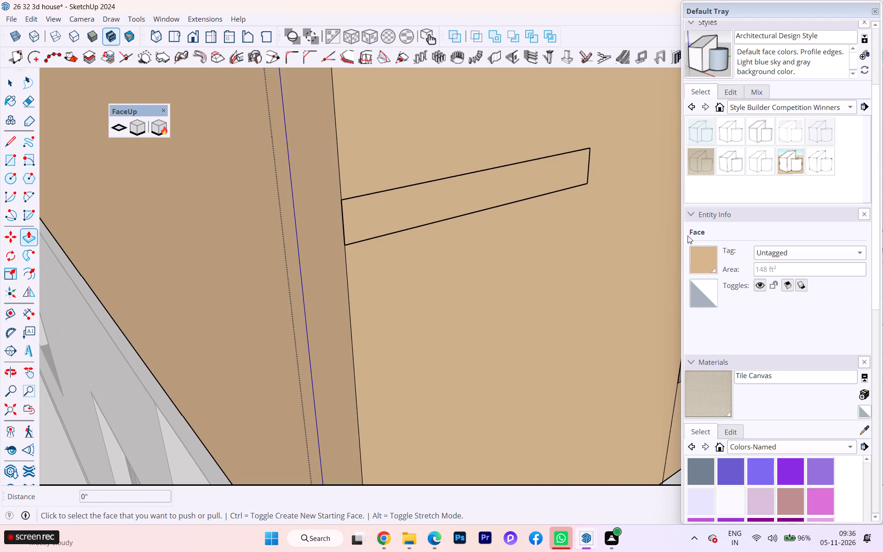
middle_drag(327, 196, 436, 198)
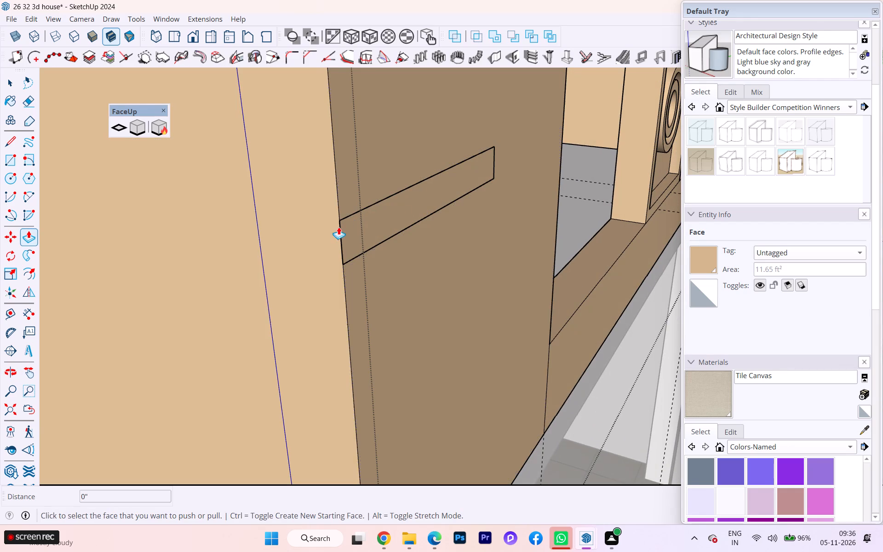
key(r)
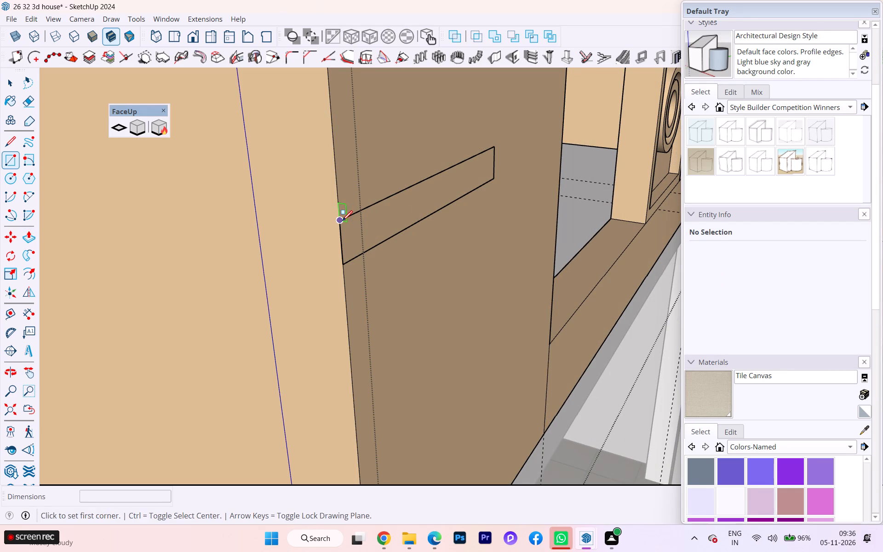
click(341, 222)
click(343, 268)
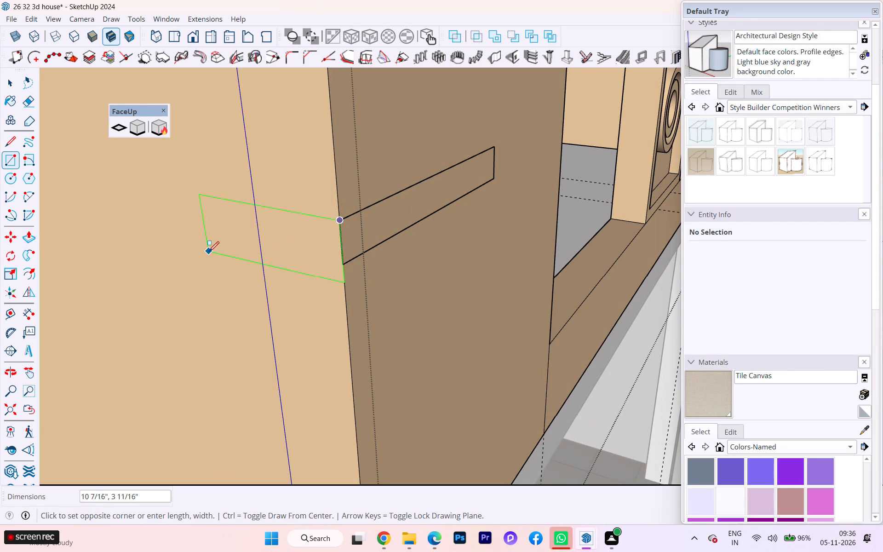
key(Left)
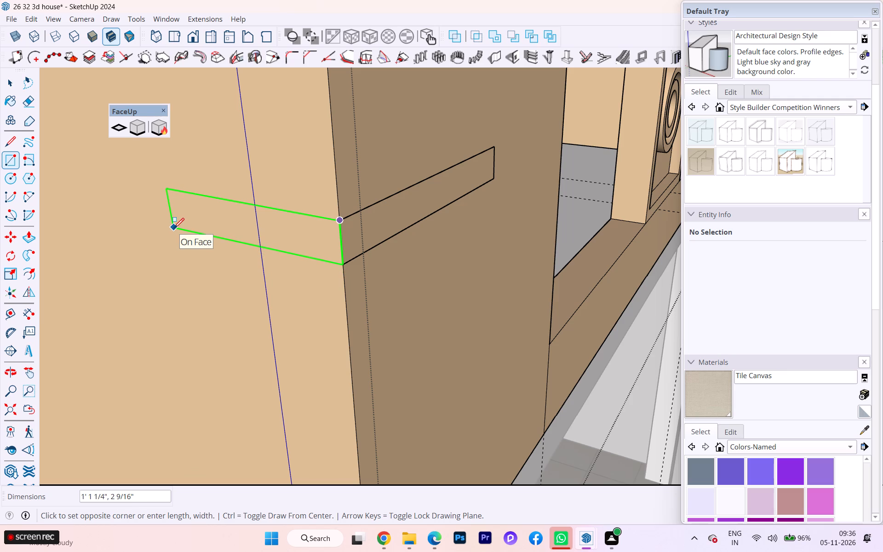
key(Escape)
Draw a rectangle about 1' 4" by 2 9/16" on the parapet's side face, starting at the corner and aligned with the front strip.
middle_drag(202, 225, 376, 237)
scroll(367, 243, down, 3)
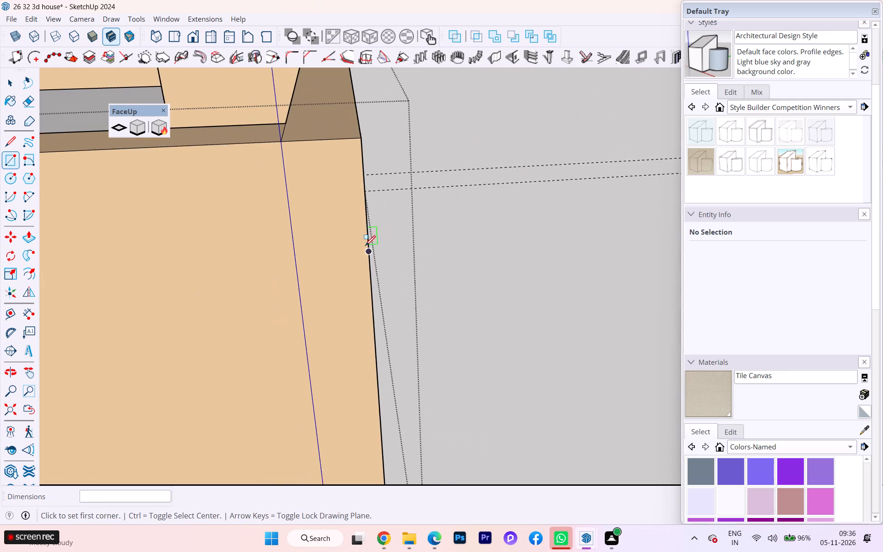
scroll(365, 246, down, 2)
middle_drag(340, 270, 258, 268)
middle_drag(338, 254, 221, 245)
scroll(422, 258, up, 3)
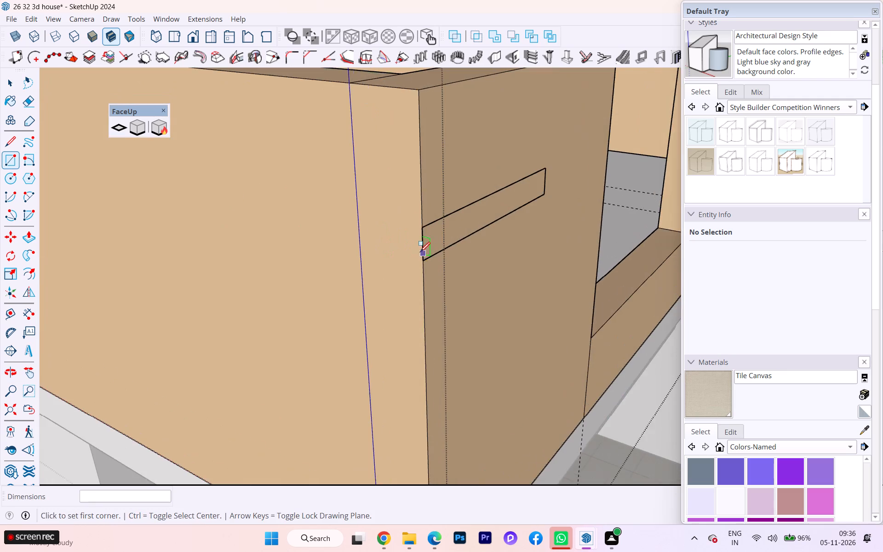
scroll(420, 252, up, 4)
click(424, 221)
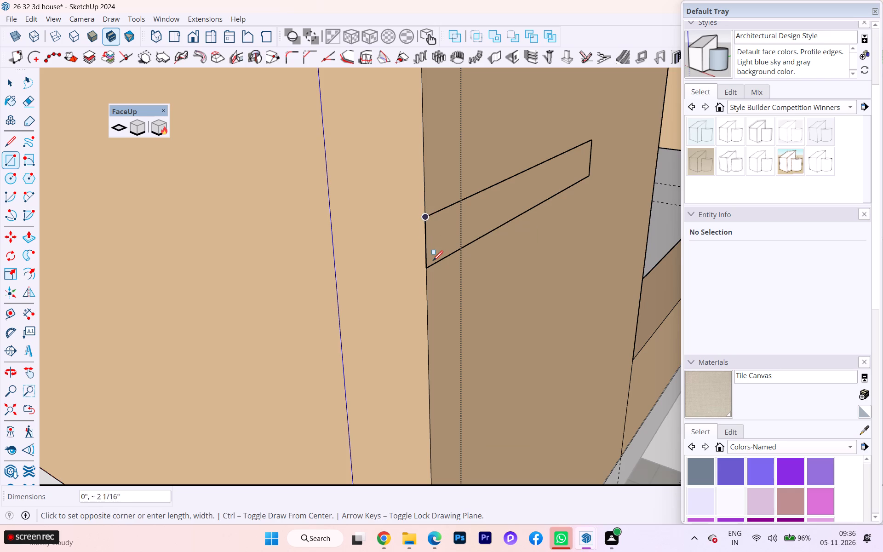
click(430, 268)
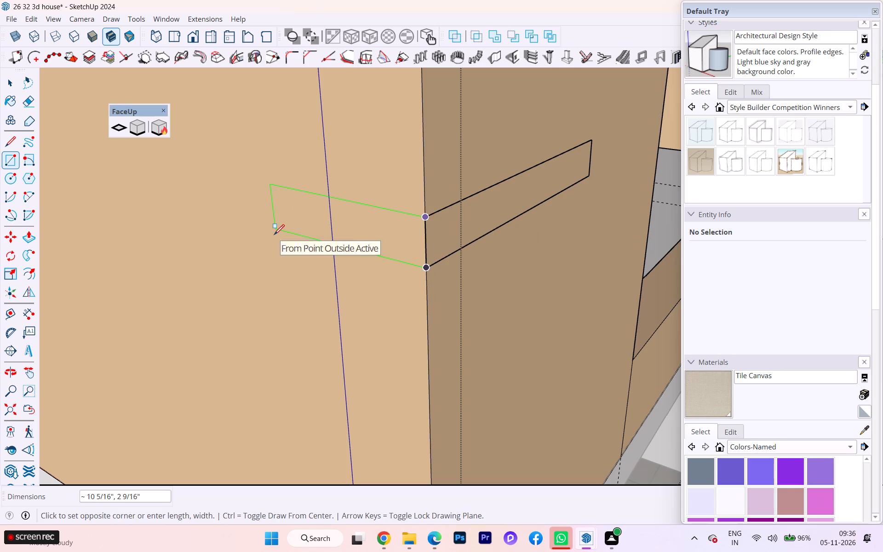
key(Left)
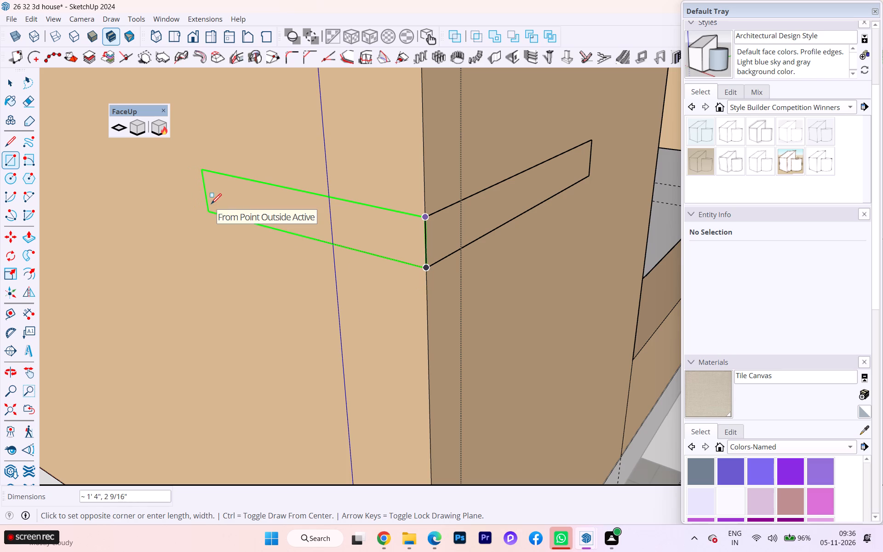
click(211, 204)
scroll(265, 198, down, 2)
middle_drag(234, 194, 146, 178)
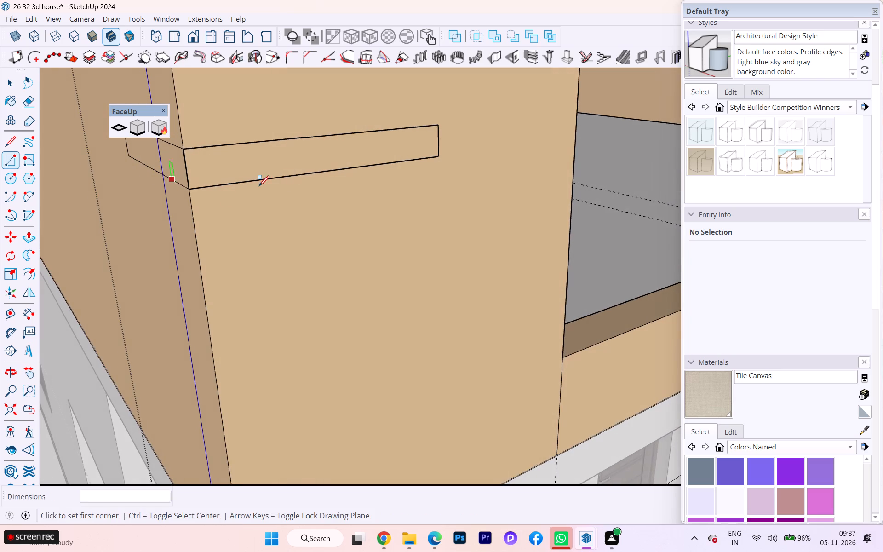
Explode the front-face strip component on the parapet's left corner pillar into loose geometry.
scroll(302, 187, up, 1)
scroll(304, 187, down, 1)
scroll(305, 187, up, 2)
scroll(307, 188, down, 3)
scroll(318, 189, up, 2)
scroll(377, 195, down, 2)
scroll(384, 196, up, 5)
scroll(386, 196, down, 20)
scroll(386, 196, down, 1)
scroll(459, 203, up, 2)
scroll(459, 203, down, 3)
key(space)
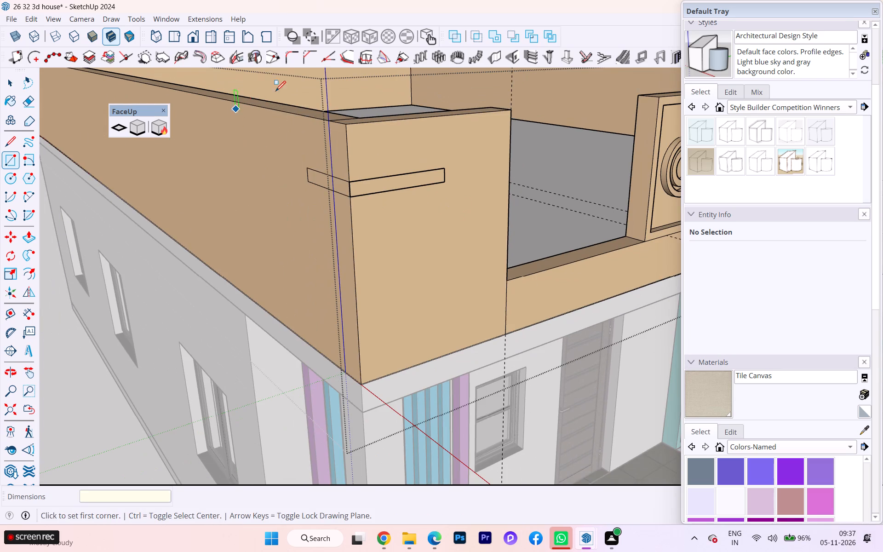
click(20, 88)
click(13, 85)
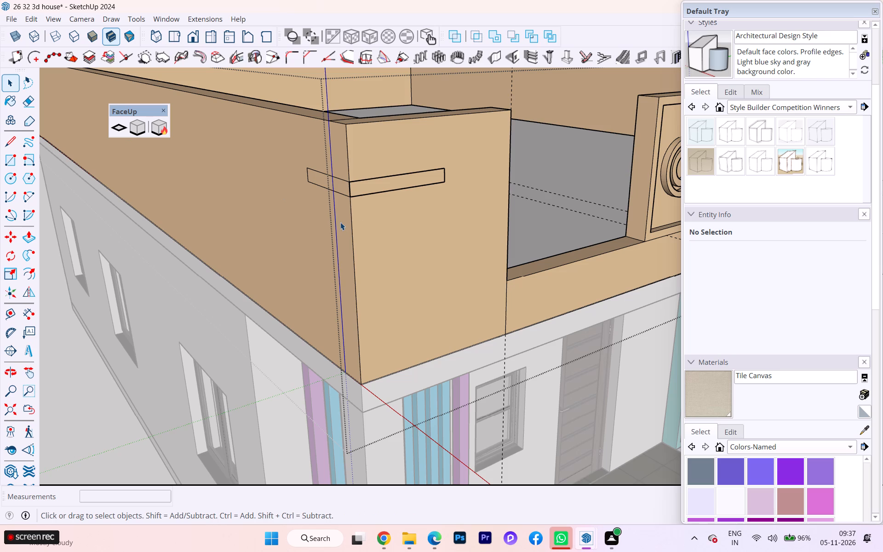
click(330, 181)
click(373, 187)
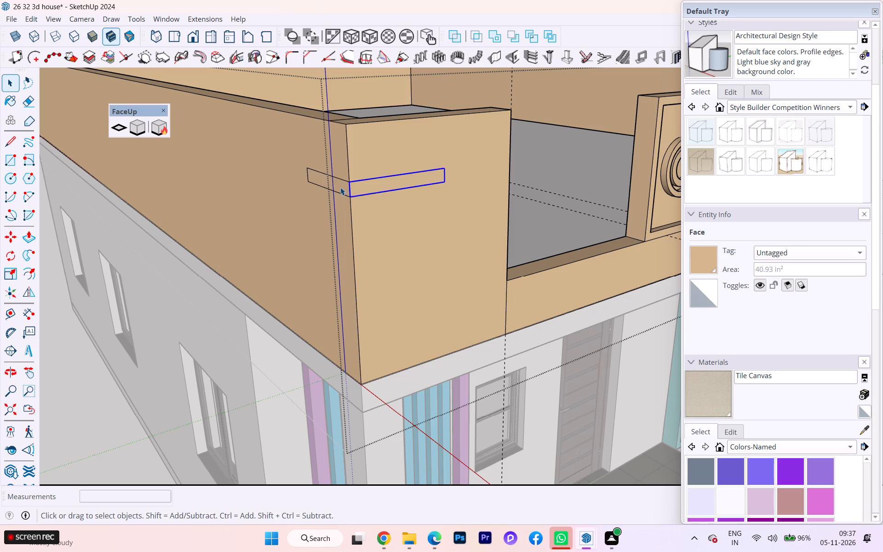
click(340, 187)
double_click(340, 187)
scroll(344, 188, up, 1)
scroll(344, 188, down, 3)
scroll(344, 188, up, 13)
scroll(362, 186, down, 7)
scroll(362, 186, up, 1)
scroll(362, 186, down, 2)
scroll(362, 186, up, 2)
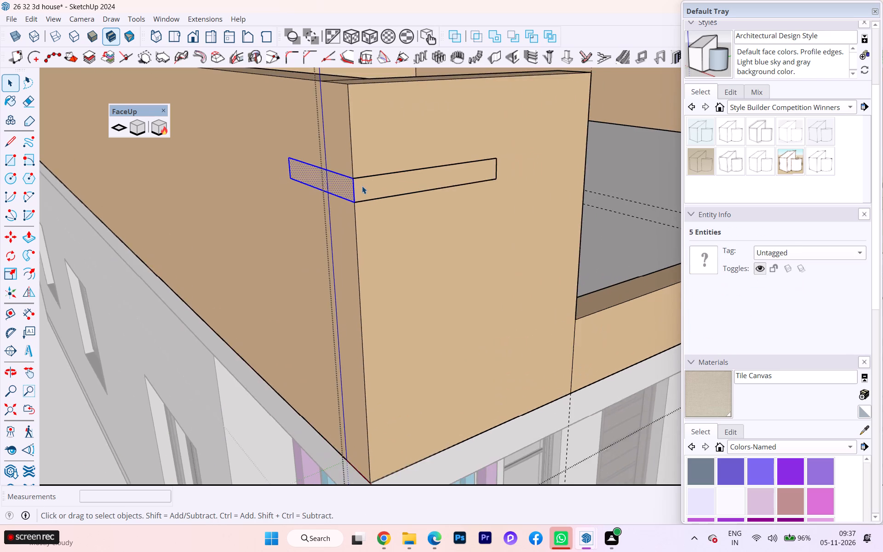
scroll(362, 186, up, 5)
scroll(362, 186, down, 2)
scroll(362, 186, up, 3)
click(361, 186)
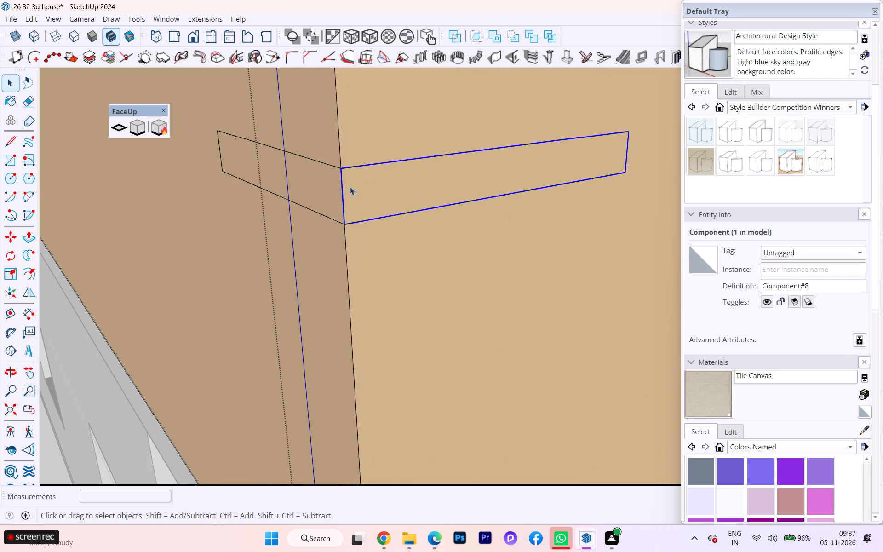
right_click(355, 186)
click(399, 91)
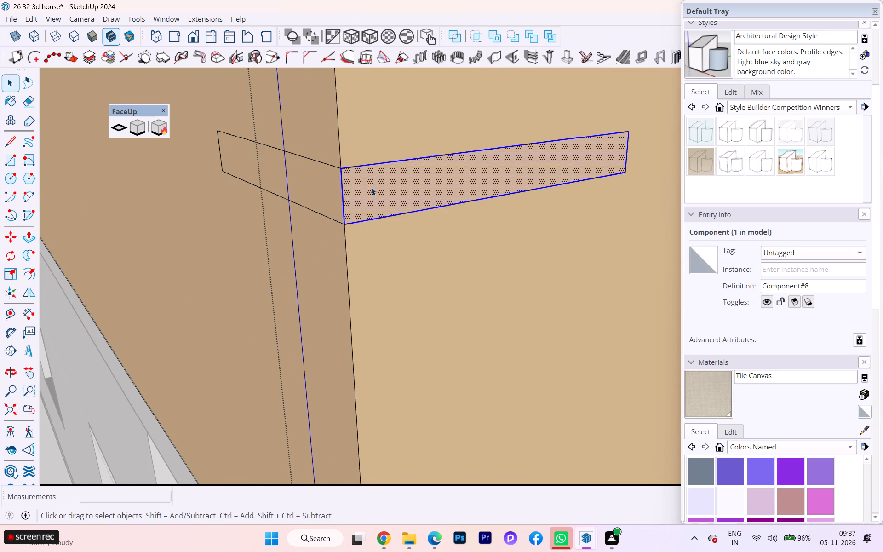
Make the side-face and front-face strip rectangles into one component wrapping the pillar corner.
click(324, 188)
double_click(325, 186)
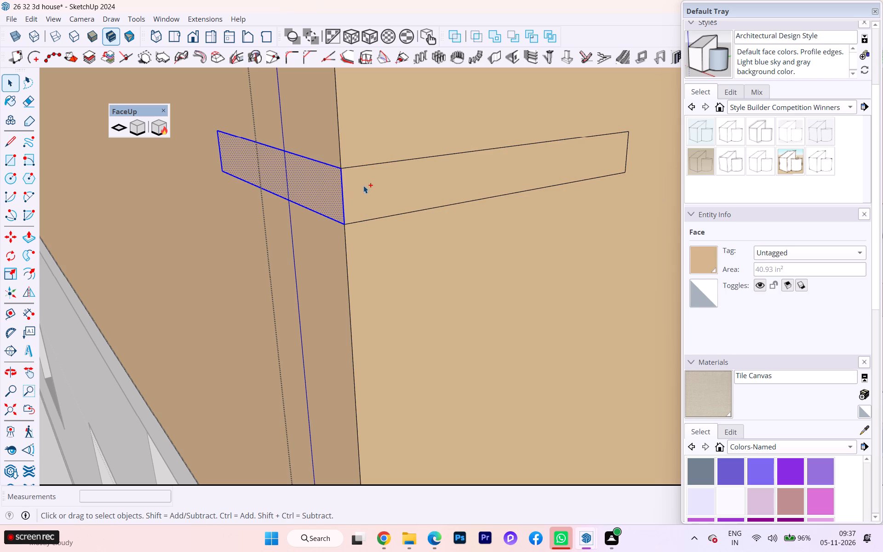
ctrl+double_click(363, 185)
right_click(363, 185)
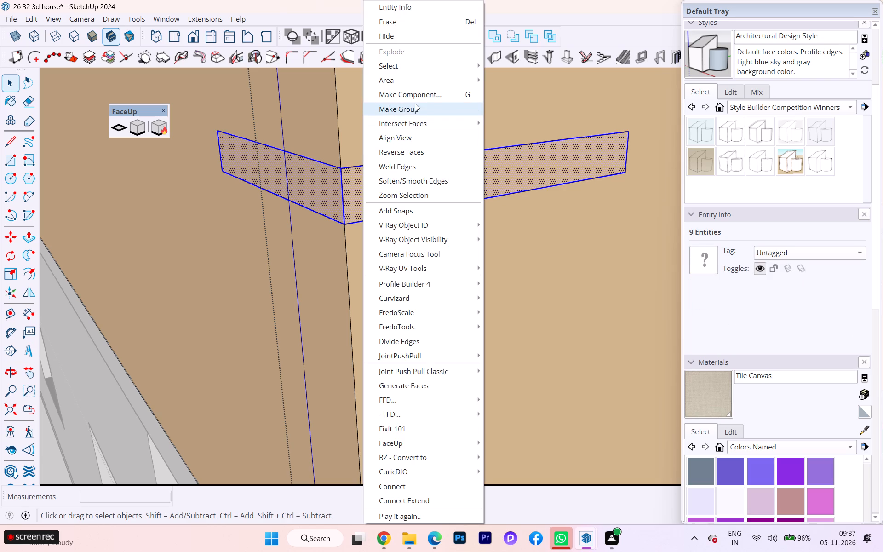
click(417, 99)
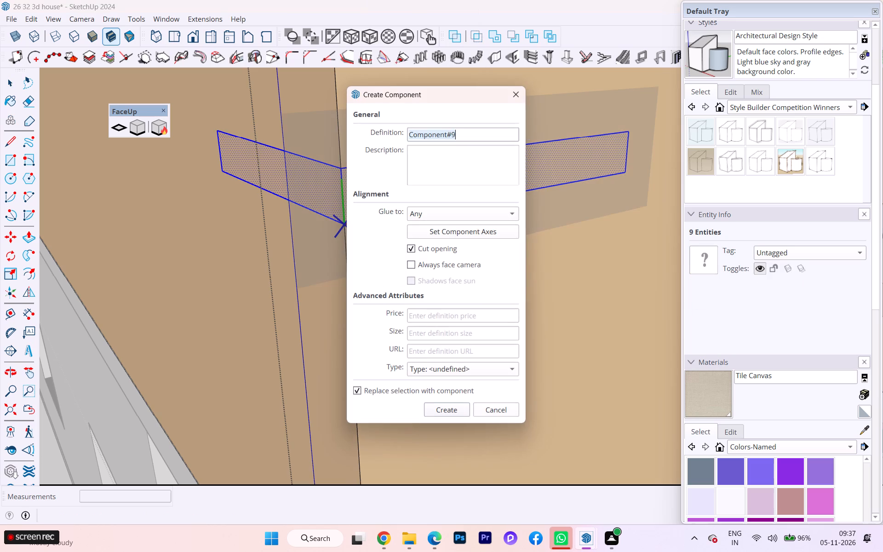
click(440, 413)
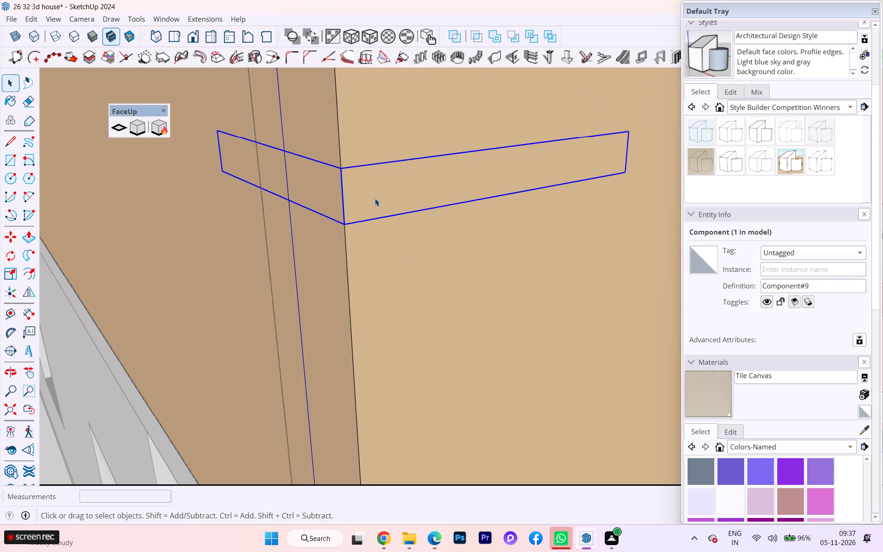
Inside the corner strip component, push/pull the front and side strip faces 2" outward each.
double_click(375, 198)
key(p)
click(375, 198)
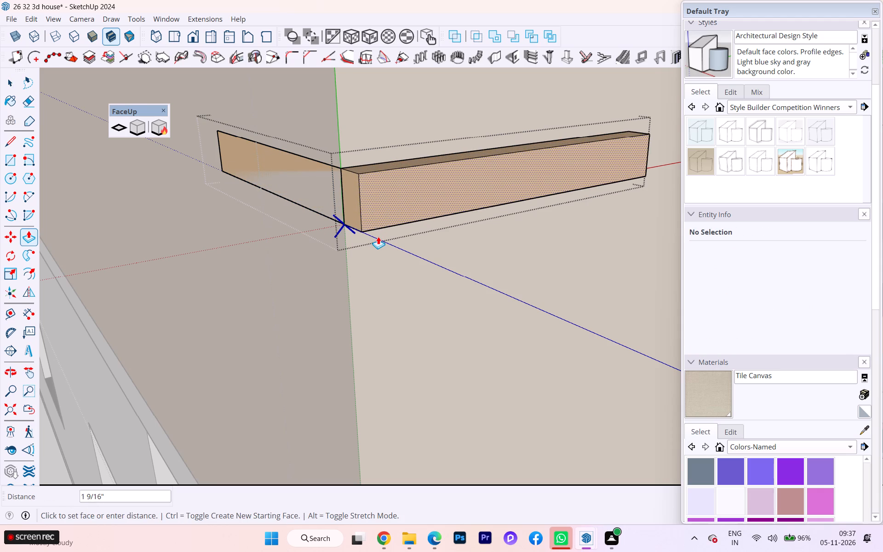
key(2)
key(Return)
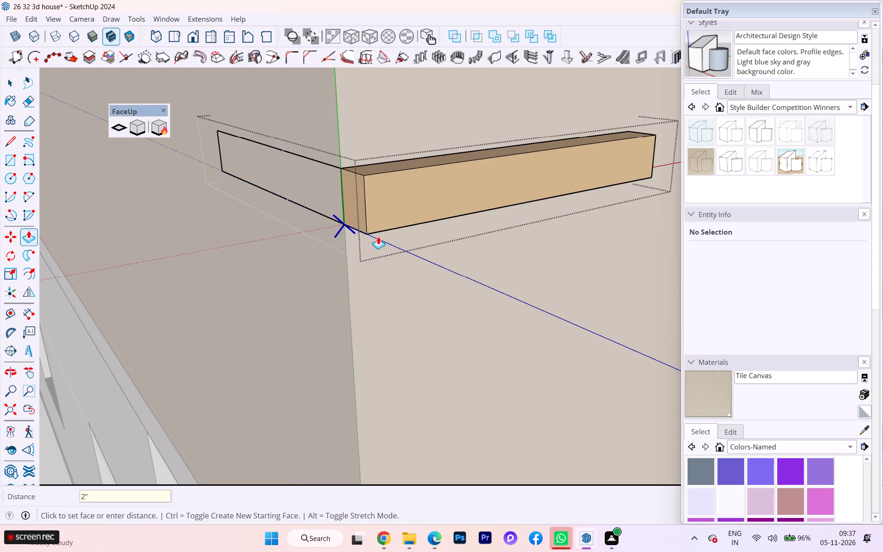
click(326, 179)
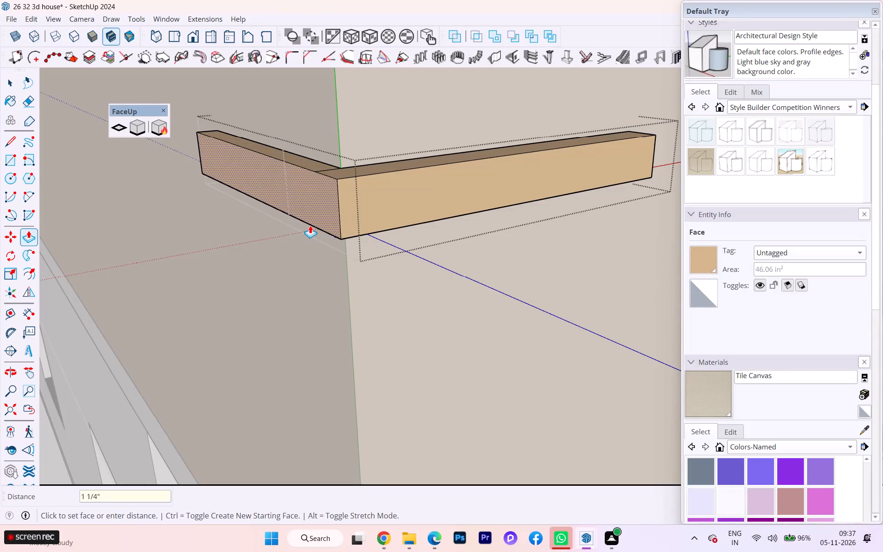
key(2)
key(Return)
Erase the seam edge where the strip's two arms meet on its top face.
scroll(436, 154, down, 2)
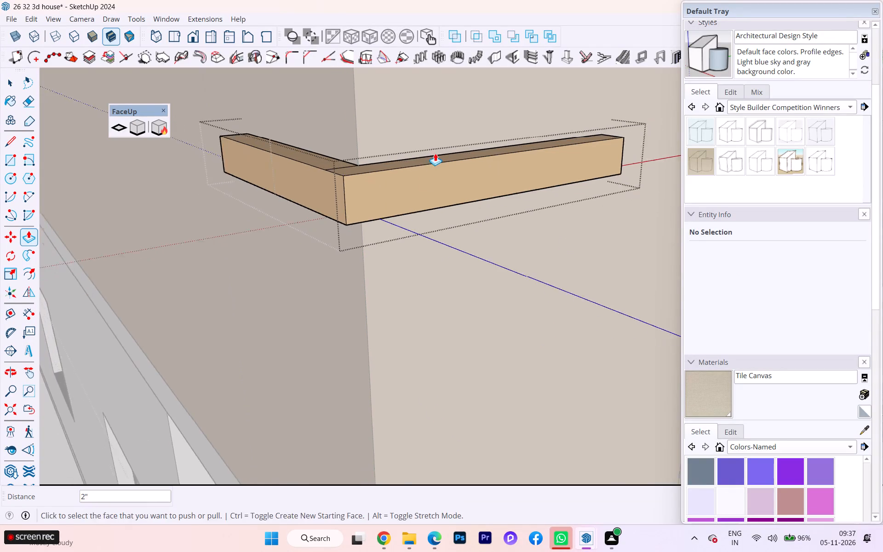
middle_drag(432, 163, 419, 294)
scroll(419, 291, down, 1)
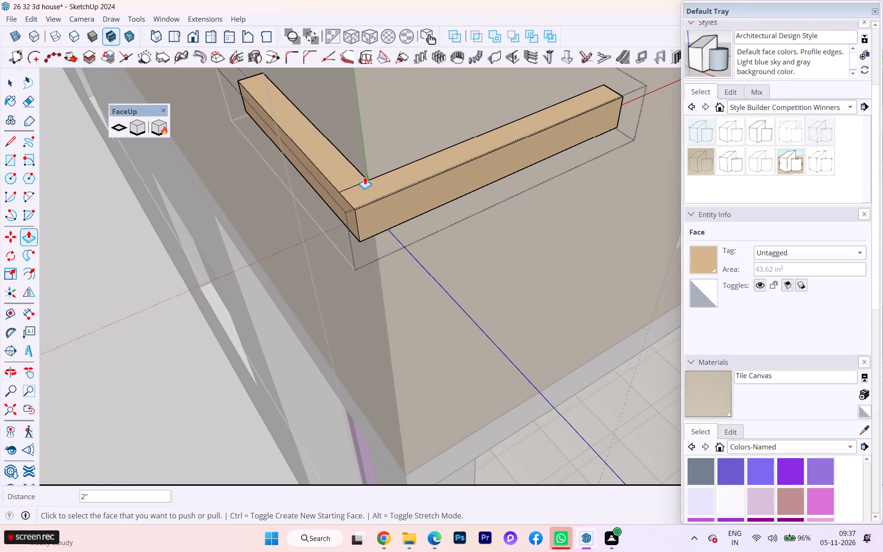
key(e)
click(350, 184)
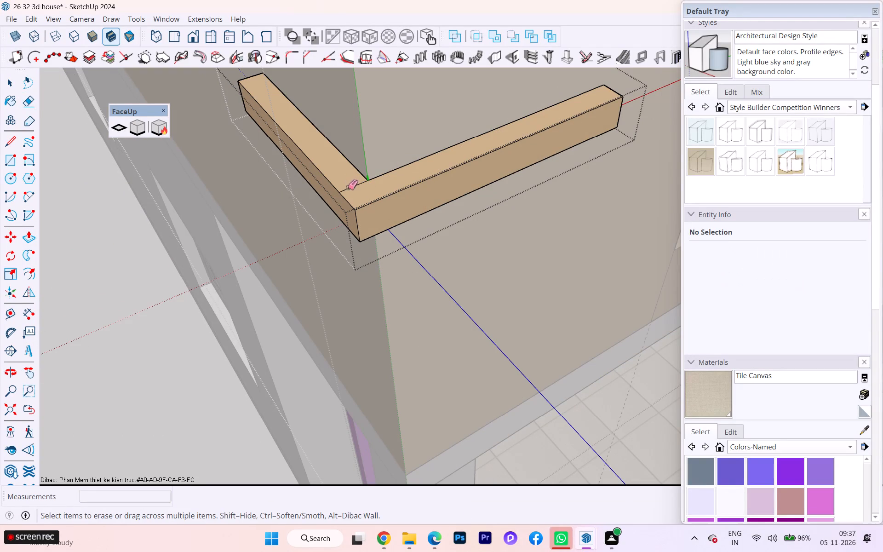
click(347, 188)
Extend the strip's side arm along the parapet's side face by about 4 5/16" and leave the component.
scroll(310, 140, down, 3)
middle_drag(400, 270, 371, 149)
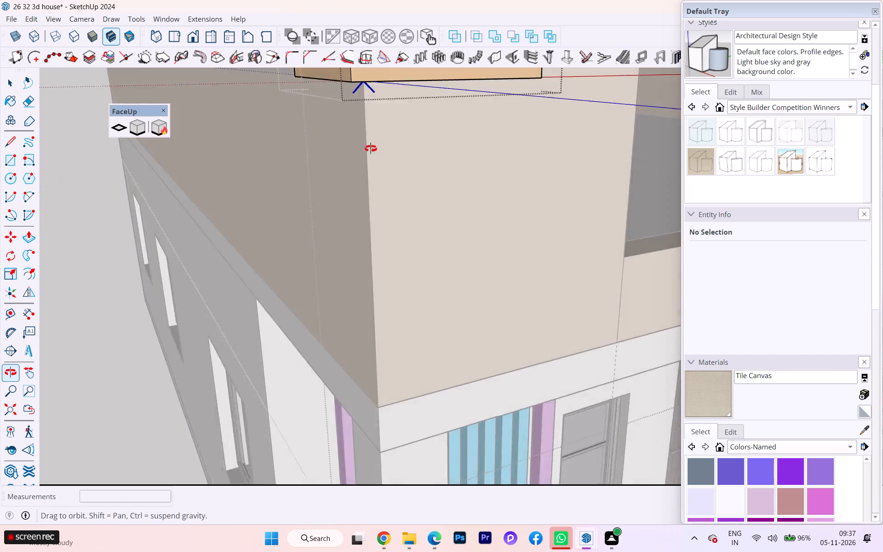
middle_drag(371, 149, 768, 279)
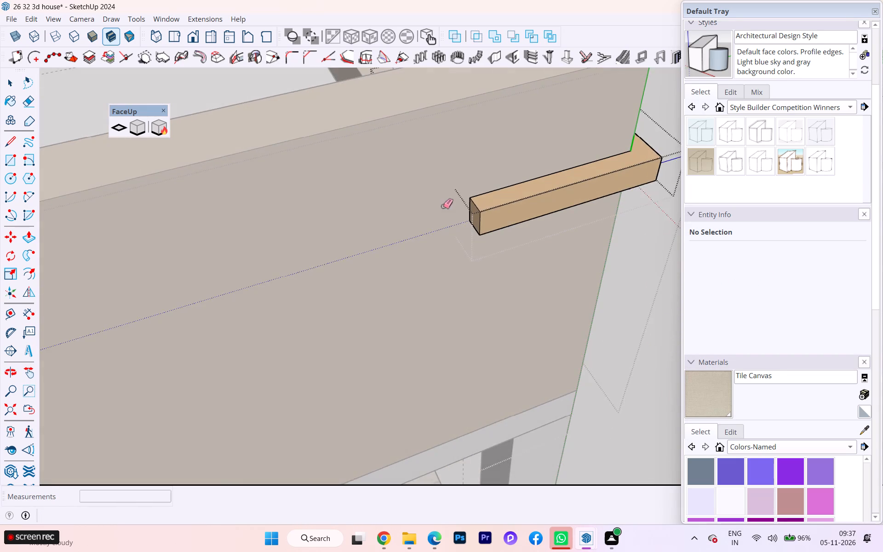
scroll(441, 207, up, 4)
key(p)
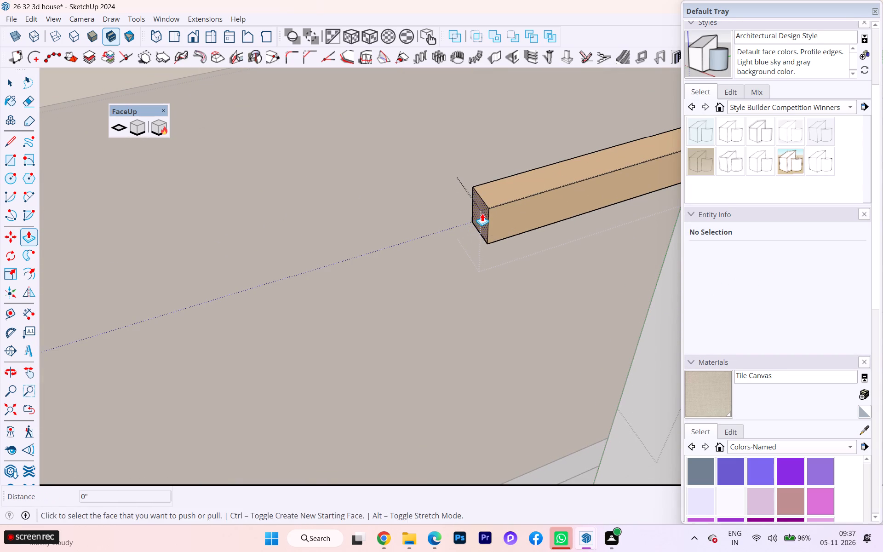
click(482, 213)
click(405, 225)
scroll(522, 203, up, 1)
scroll(523, 203, down, 4)
middle_drag(401, 214, 347, 219)
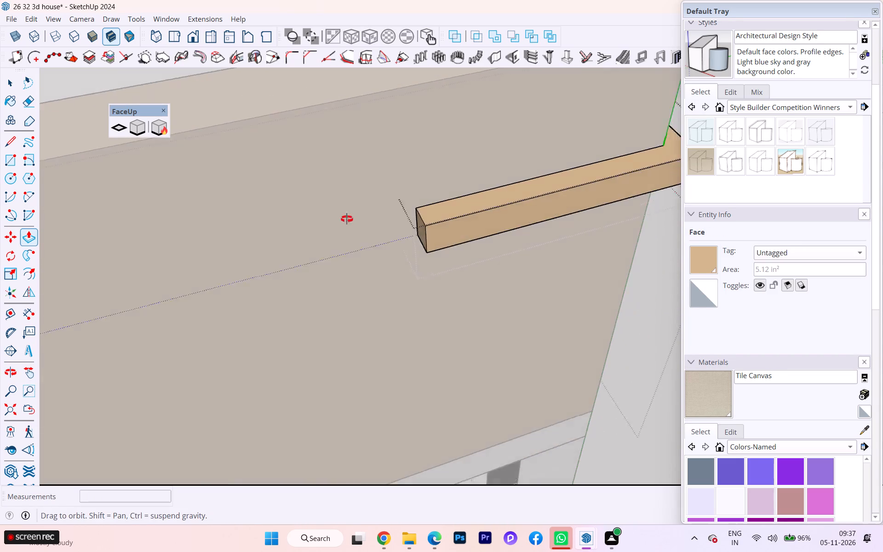
middle_drag(347, 219, 218, 226)
scroll(448, 227, down, 2)
middle_drag(407, 213, 235, 196)
scroll(318, 177, down, 1)
scroll(320, 177, up, 1)
scroll(323, 177, down, 3)
scroll(350, 175, up, 2)
scroll(352, 174, down, 5)
scroll(443, 177, up, 1)
scroll(443, 177, down, 3)
scroll(443, 177, up, 4)
scroll(443, 177, down, 5)
scroll(444, 177, up, 1)
scroll(444, 177, down, 3)
scroll(444, 177, up, 1)
scroll(443, 176, down, 11)
scroll(443, 172, up, 1)
scroll(443, 172, down, 1)
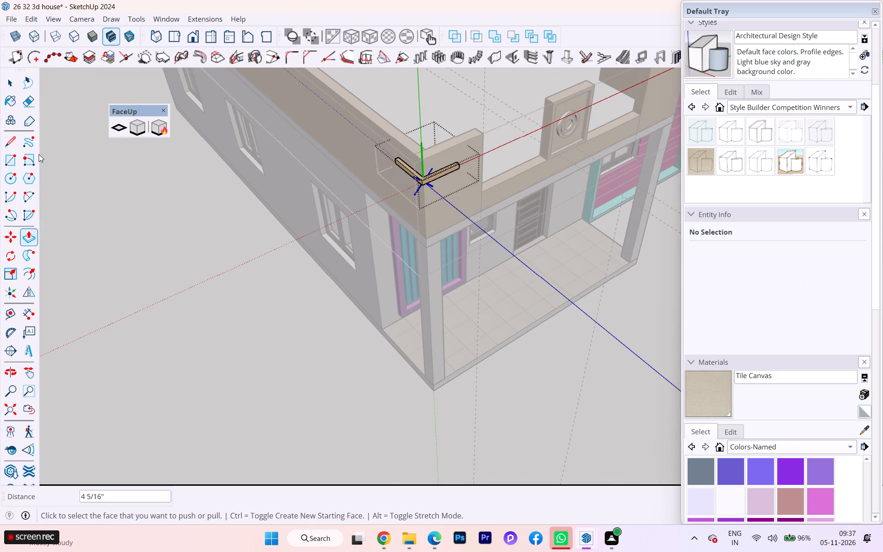
click(14, 83)
click(250, 254)
Paint all faces inside the L-shaped corner strip component with 0127_Magenta.
middle_drag(415, 202, 322, 159)
scroll(322, 158, down, 1)
scroll(431, 130, up, 3)
click(365, 123)
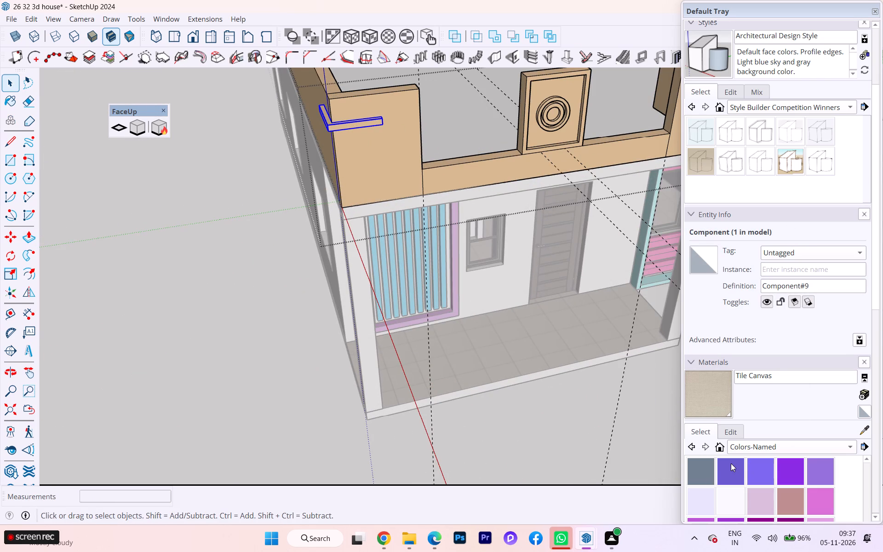
scroll(728, 473, down, 2)
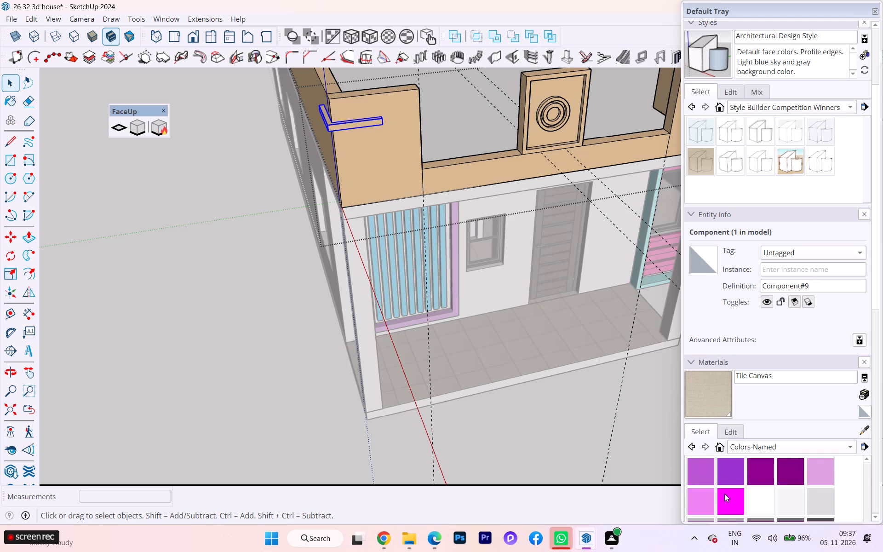
click(723, 499)
click(353, 127)
double_click(356, 128)
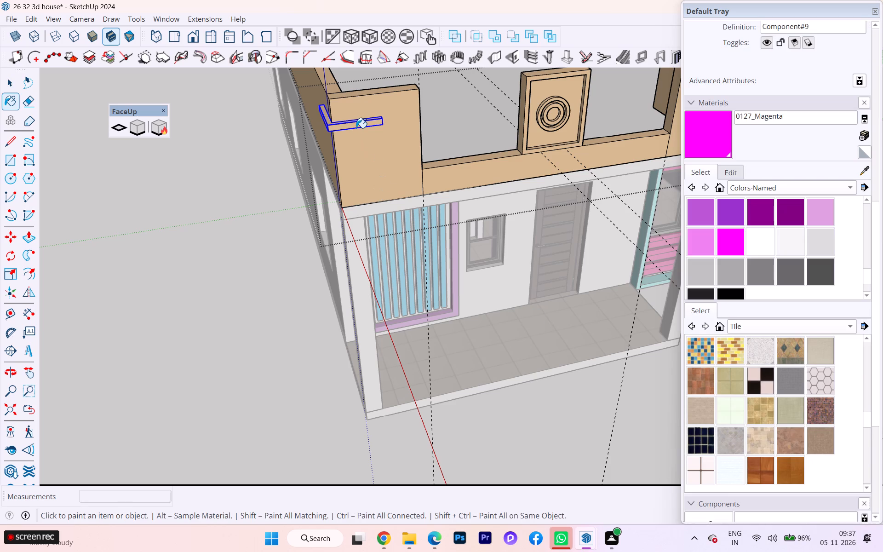
scroll(356, 123, up, 2)
scroll(356, 123, down, 1)
scroll(356, 123, up, 2)
double_click(356, 123)
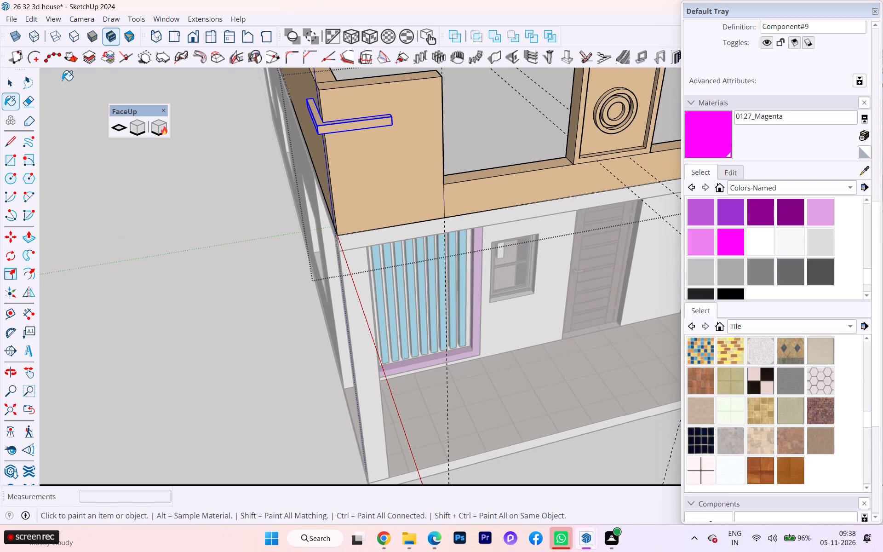
click(15, 83)
double_click(364, 118)
click(359, 122)
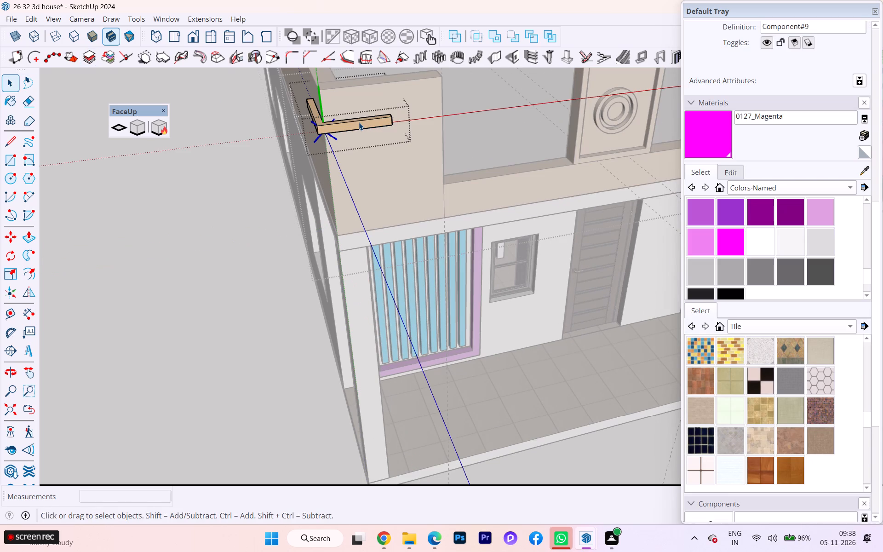
triple_click(359, 122)
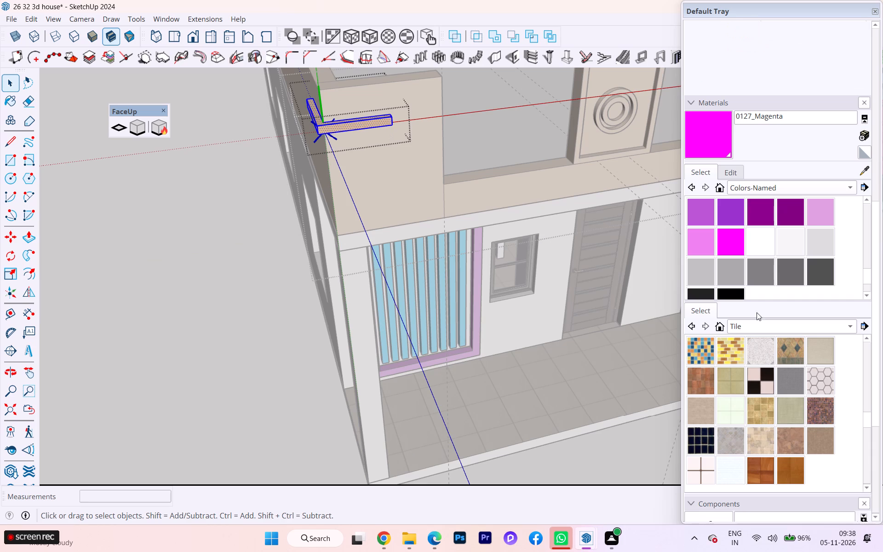
click(707, 144)
click(358, 121)
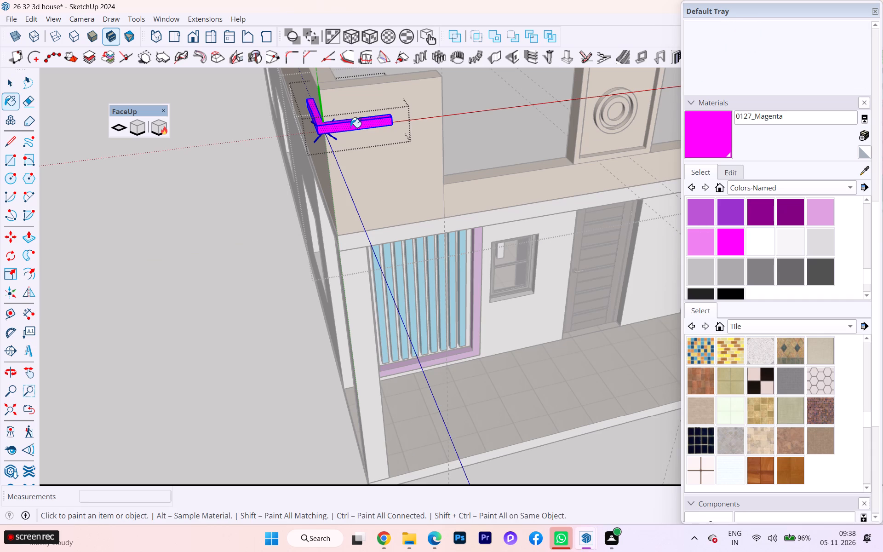
click(5, 82)
click(141, 194)
Copy the L-shaped magenta strip about 3 5/8" straight down the parapet's corner pillar, locked to the vertical axis.
scroll(215, 204, down, 2)
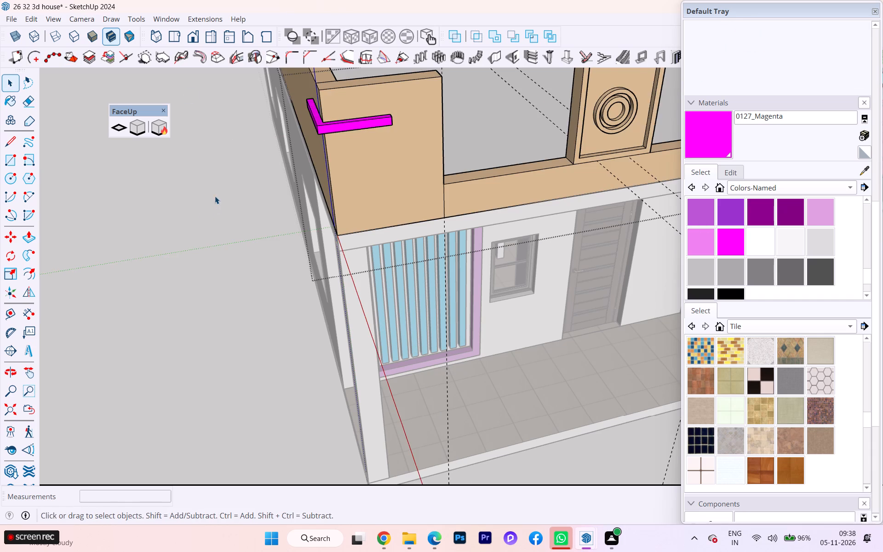
middle_drag(211, 190, 171, 138)
scroll(226, 193, down, 10)
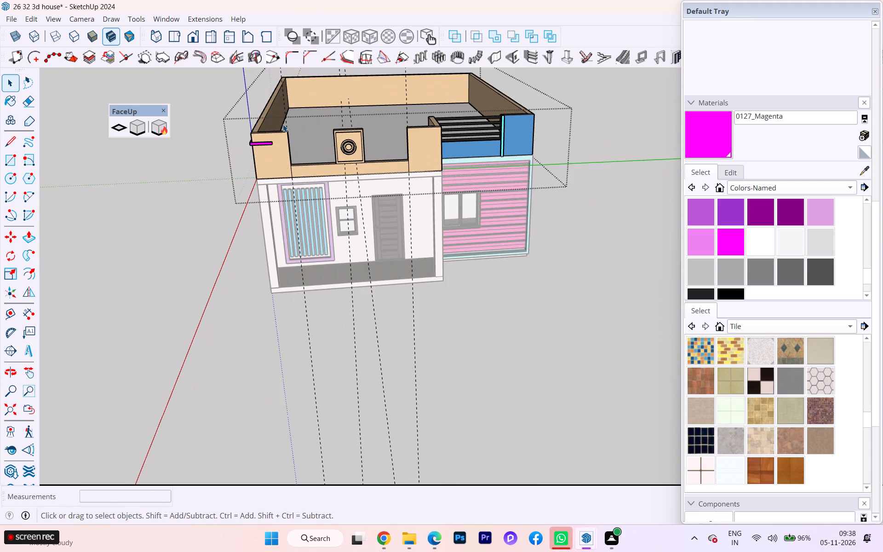
scroll(280, 124, up, 1)
scroll(280, 125, down, 1)
scroll(280, 125, up, 3)
middle_drag(274, 131, 275, 131)
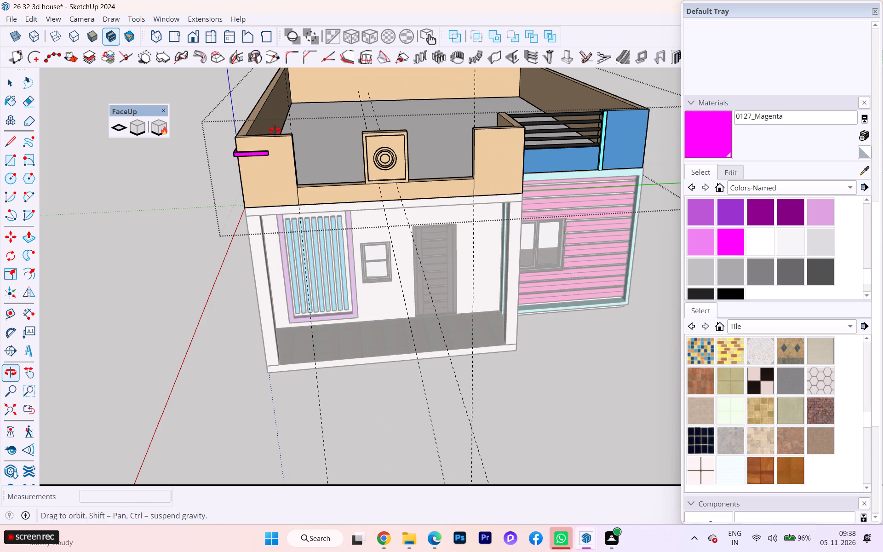
middle_drag(275, 131, 315, 140)
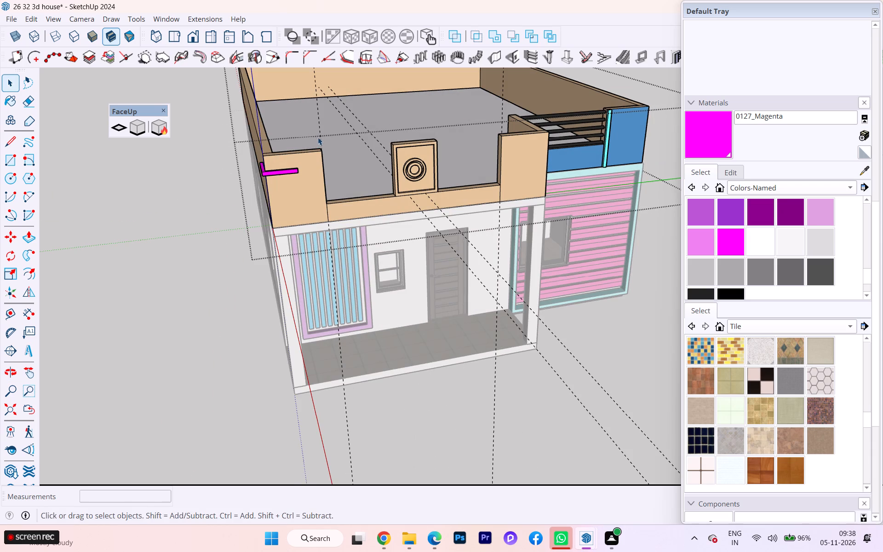
middle_drag(315, 144, 497, 157)
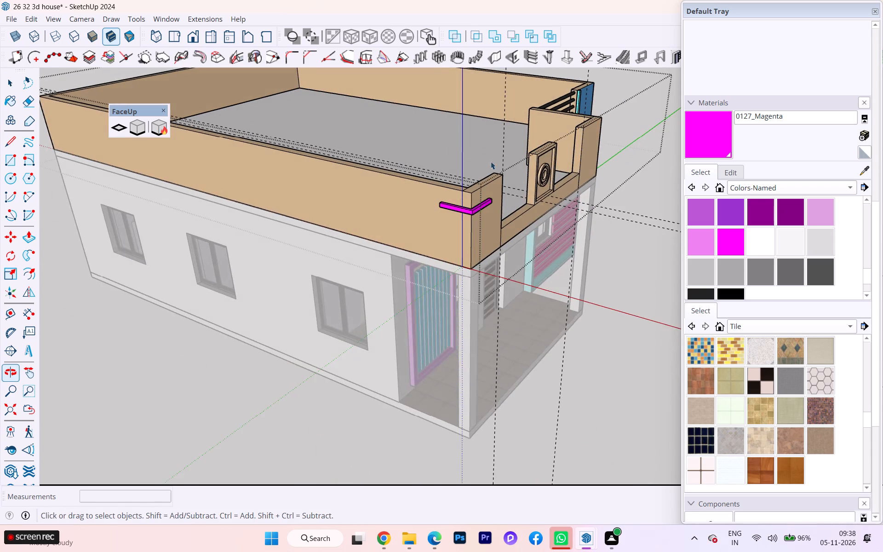
scroll(457, 195, up, 7)
click(470, 206)
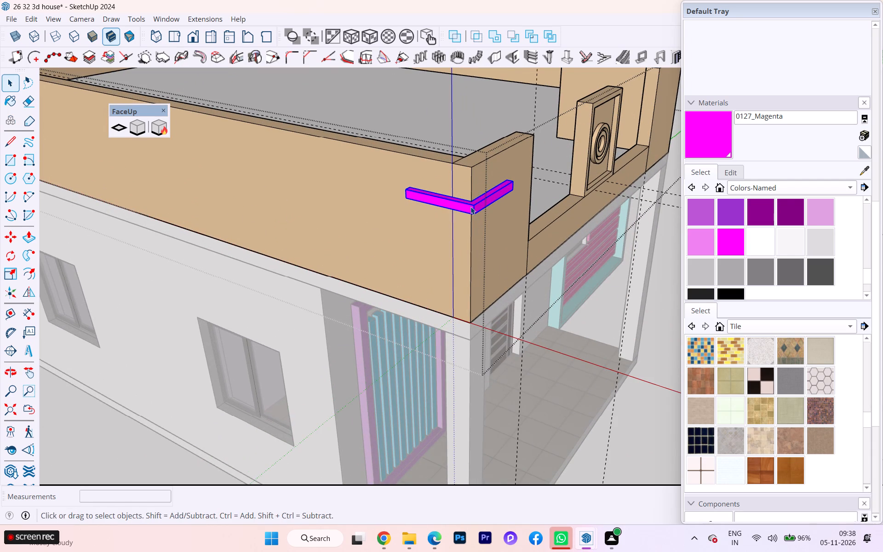
key(m)
scroll(474, 221, up, 1)
scroll(474, 221, down, 1)
scroll(474, 221, up, 2)
scroll(474, 221, down, 1)
scroll(474, 221, up, 1)
click(473, 218)
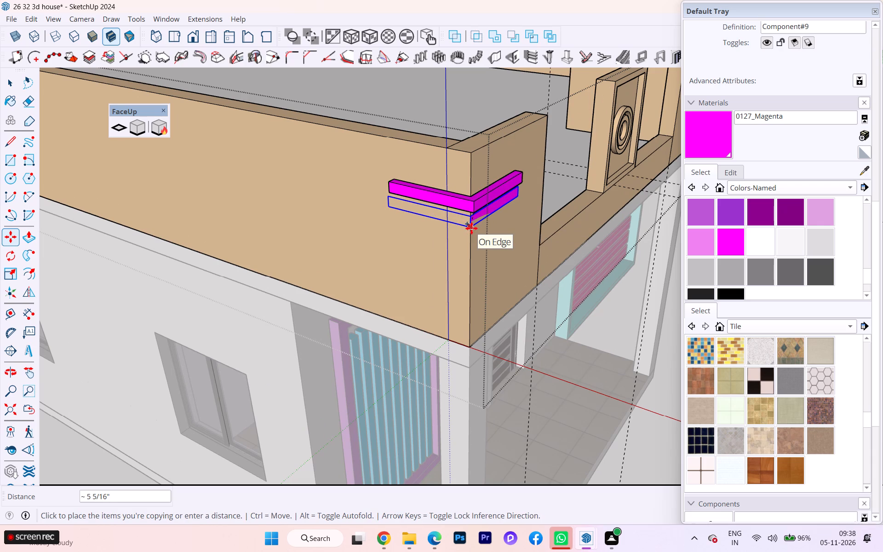
key(Up)
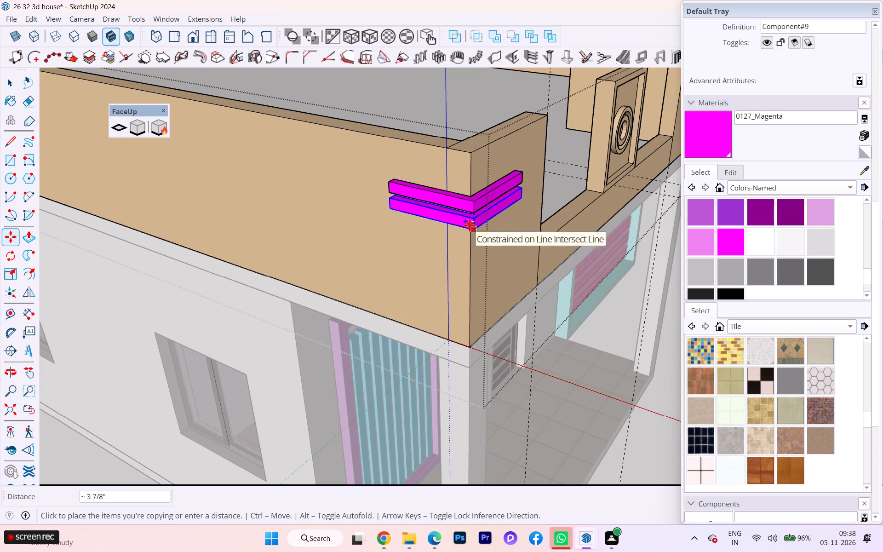
click(470, 224)
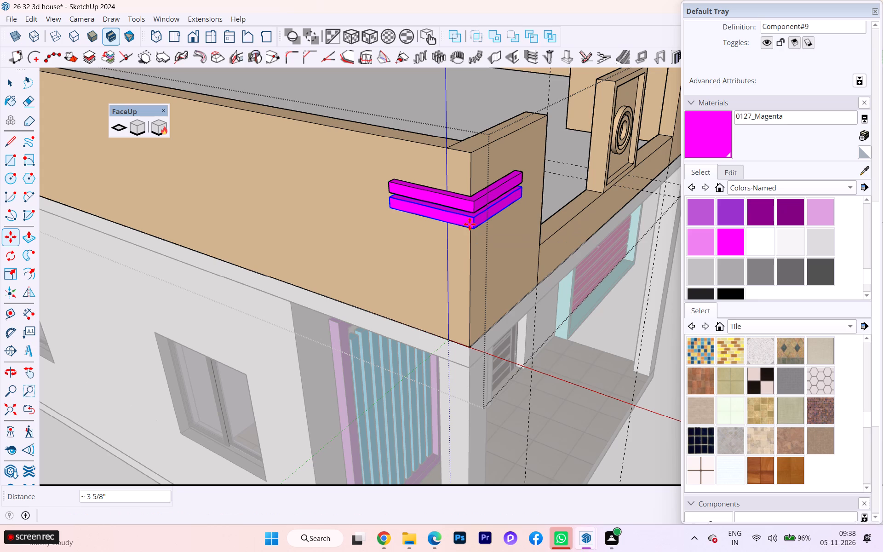
Multiply the strip copy into an array of 4 equally spaced copies down the pillar.
text(4*)
key(BackSpace)
key(BackSpace)
text(*4)
key(Return)
Examine the stacked magenta strips around the corner pillar and how they sit on the house front.
scroll(476, 269, up, 4)
scroll(498, 315, down, 1)
scroll(498, 316, up, 1)
scroll(498, 316, down, 1)
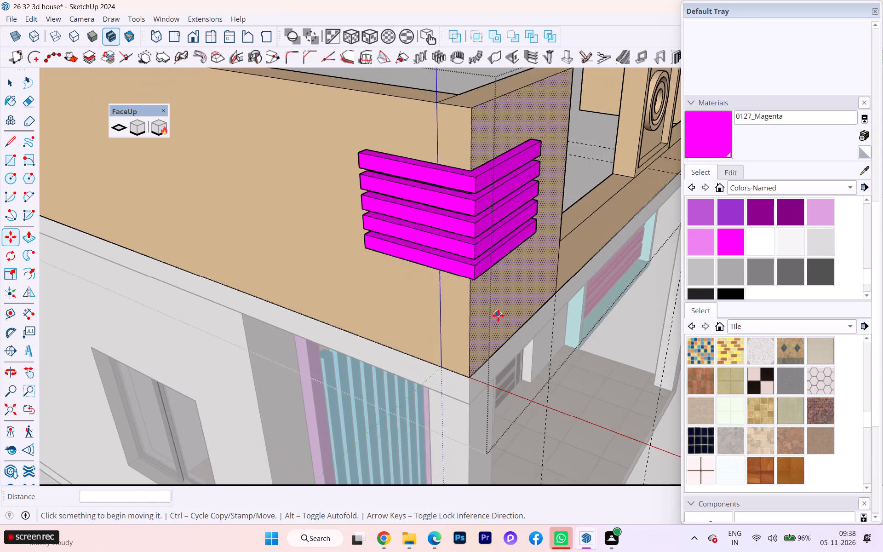
scroll(498, 316, down, 1)
middle_drag(498, 316, 256, 307)
scroll(271, 291, down, 1)
scroll(271, 291, up, 1)
scroll(271, 291, down, 7)
scroll(224, 248, up, 2)
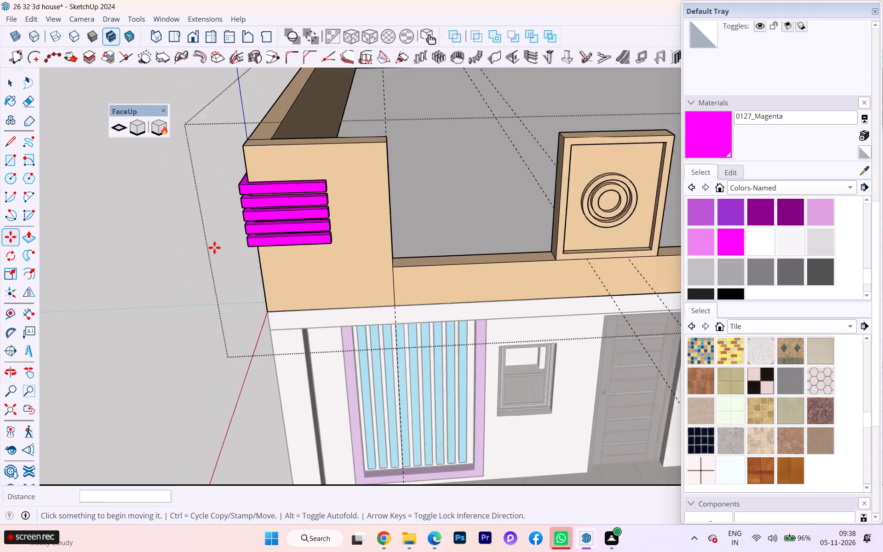
scroll(214, 247, up, 6)
scroll(204, 250, down, 1)
scroll(204, 249, up, 2)
scroll(212, 242, down, 10)
middle_drag(248, 252, 258, 218)
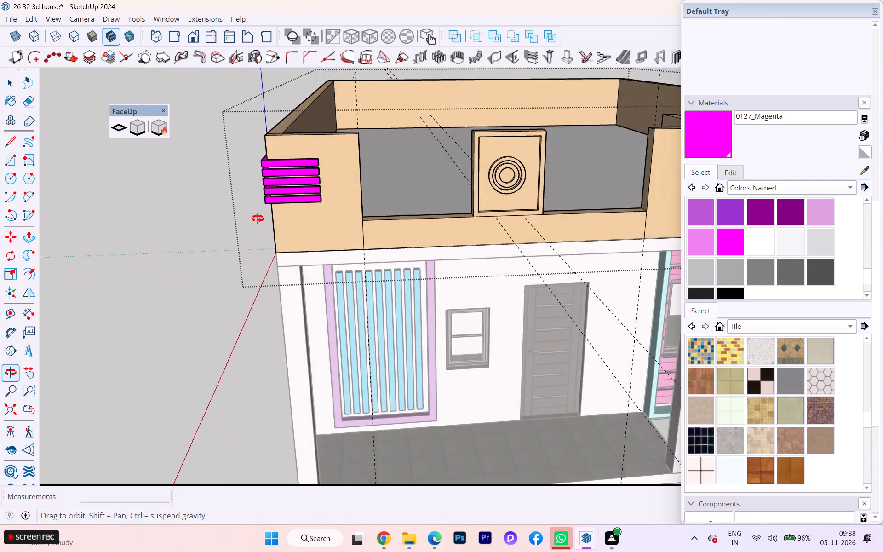
middle_drag(258, 218, 260, 193)
scroll(260, 193, up, 4)
scroll(268, 196, down, 8)
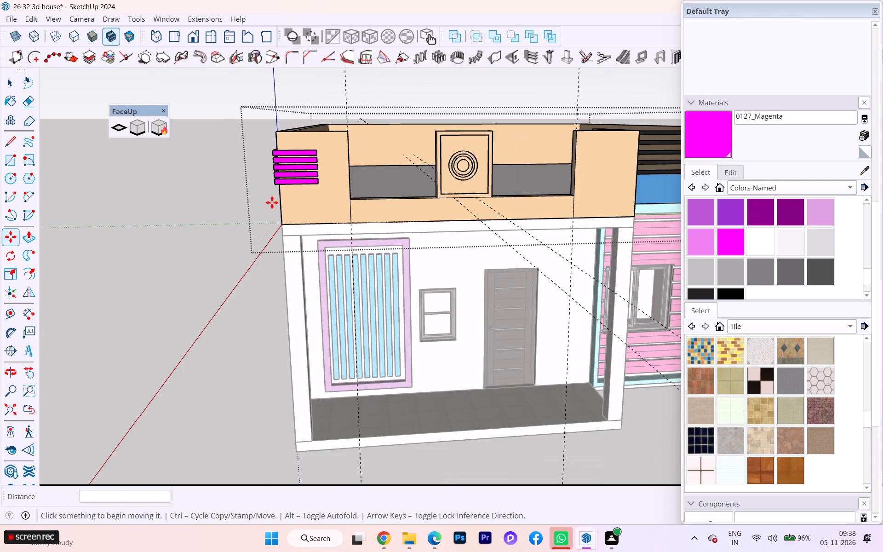
scroll(272, 202, down, 3)
Leave the parapet group's editing context and clear the selection.
key(space)
scroll(222, 167, up, 4)
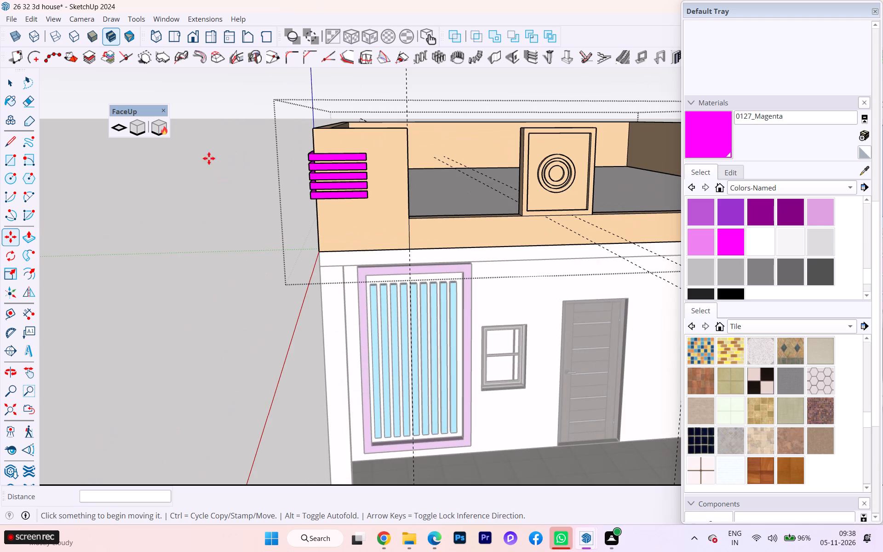
click(7, 81)
click(166, 185)
Review the strips from the side wall and in the whole front elevation of the house.
middle_drag(247, 165, 484, 199)
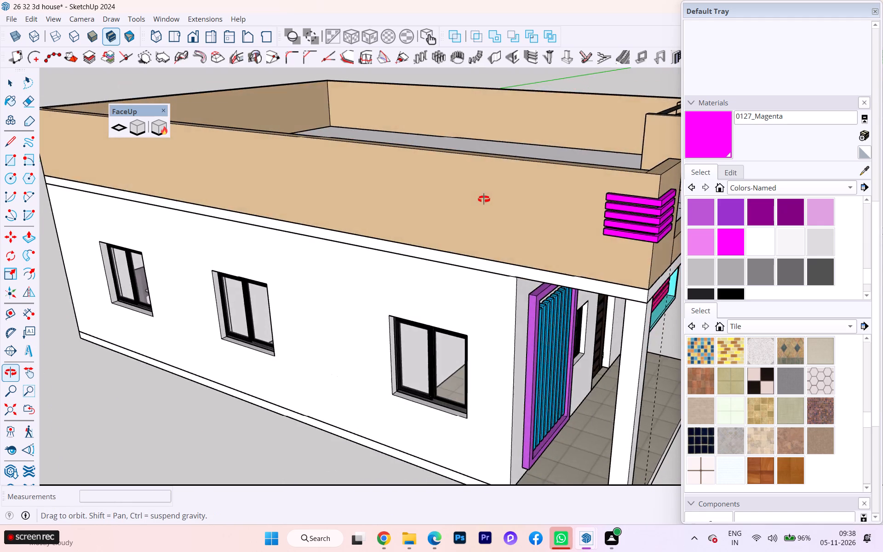
middle_drag(484, 199, 174, 184)
scroll(184, 167, down, 3)
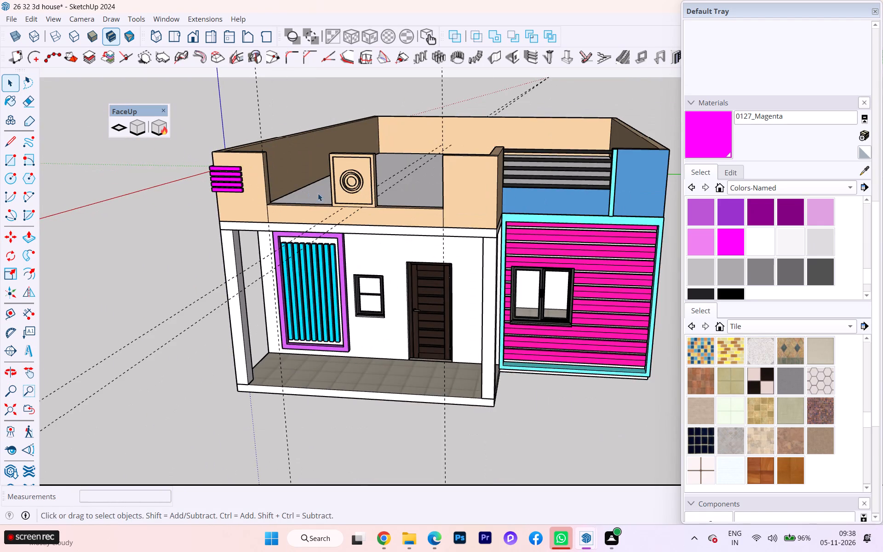
scroll(323, 195, down, 1)
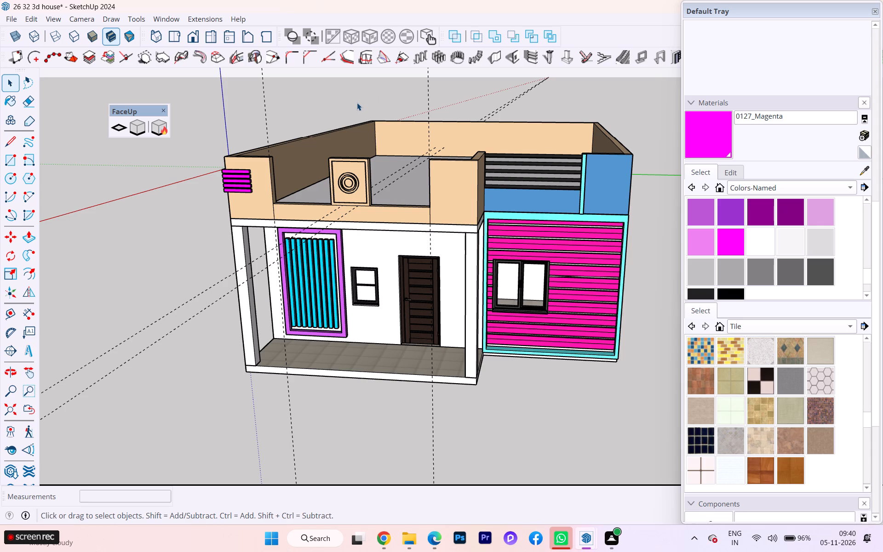
scroll(318, 187, up, 6)
scroll(396, 174, down, 2)
scroll(396, 174, up, 1)
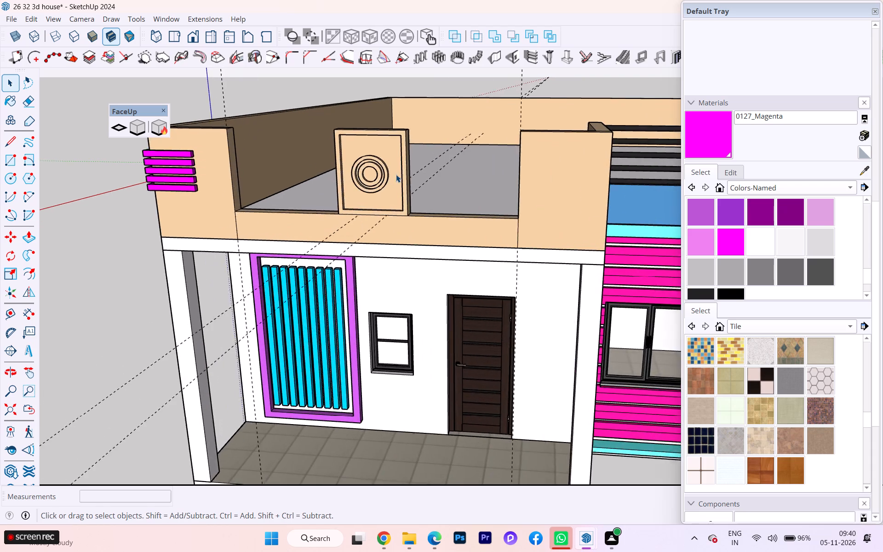
scroll(487, 206, down, 5)
Place a Tape Measure guide line along the top edge of the uppermost magenta strip where it meets the pillar.
middle_drag(501, 204, 418, 231)
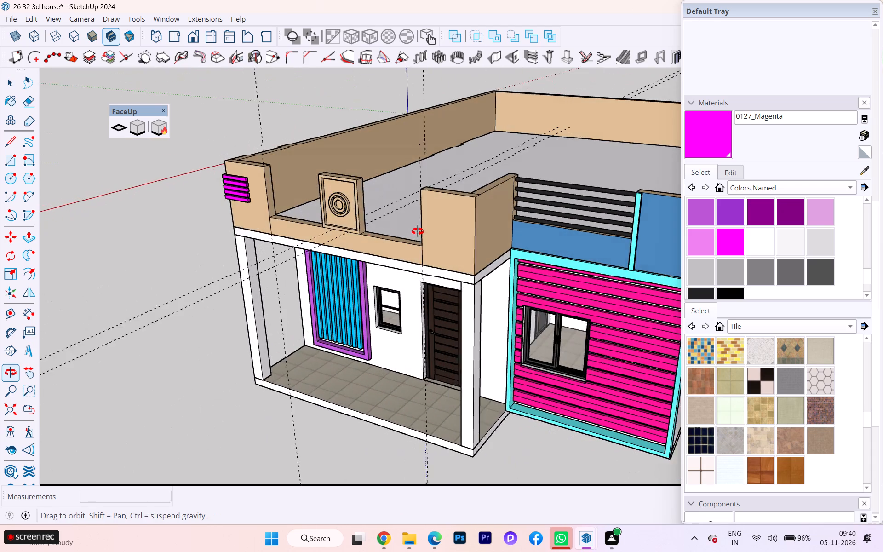
middle_drag(418, 231, 418, 231)
key(t)
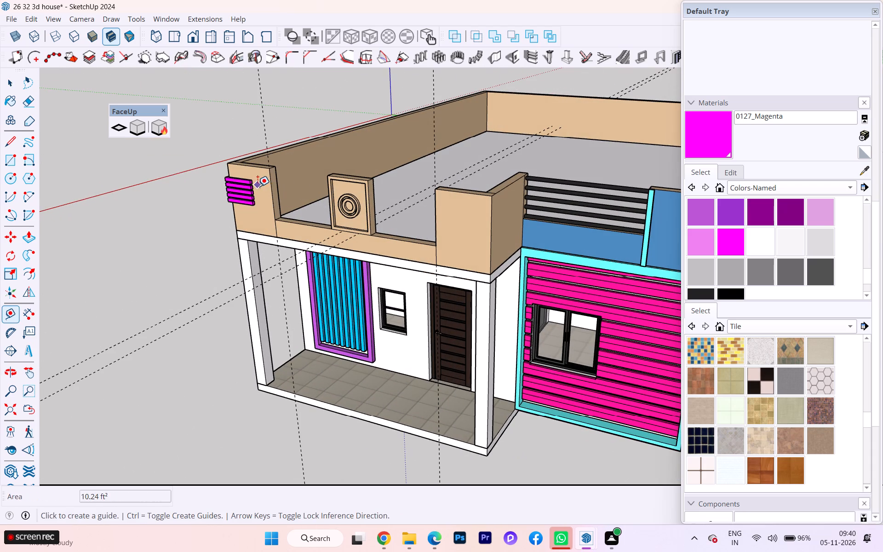
scroll(258, 186, up, 10)
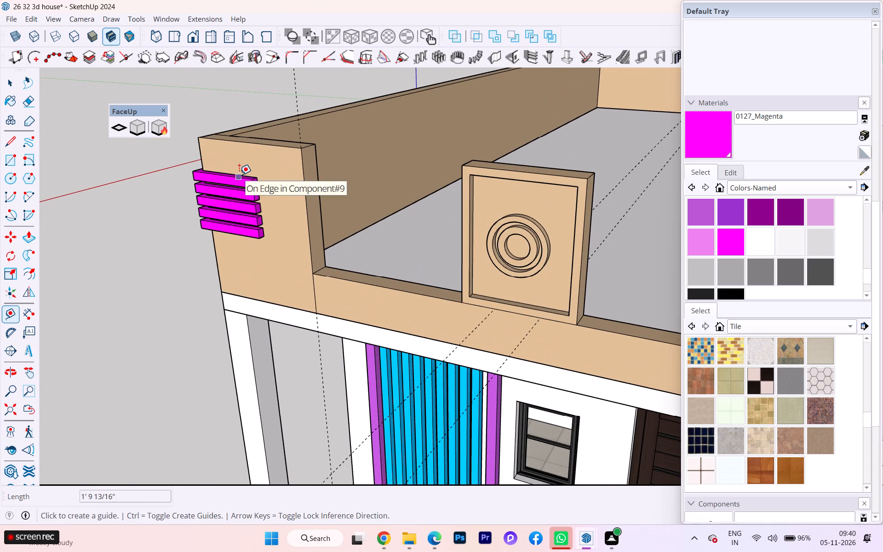
scroll(252, 176, up, 2)
scroll(252, 176, down, 2)
scroll(252, 176, up, 2)
scroll(252, 176, down, 2)
scroll(252, 176, up, 3)
scroll(253, 177, down, 2)
scroll(253, 177, up, 2)
scroll(253, 177, down, 2)
scroll(253, 177, up, 6)
scroll(254, 178, down, 1)
scroll(254, 178, up, 5)
scroll(260, 178, down, 1)
scroll(260, 178, up, 7)
scroll(260, 178, down, 4)
scroll(260, 178, up, 1)
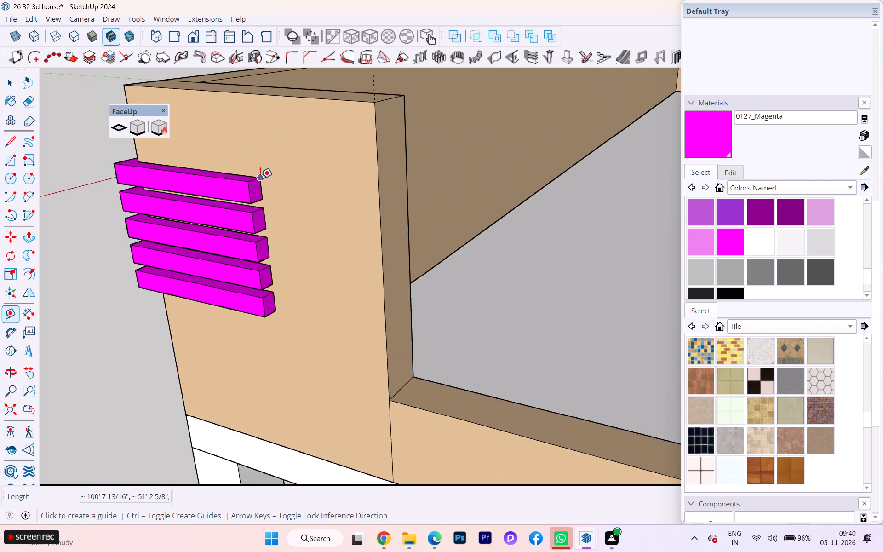
scroll(260, 178, up, 1)
click(247, 174)
click(248, 172)
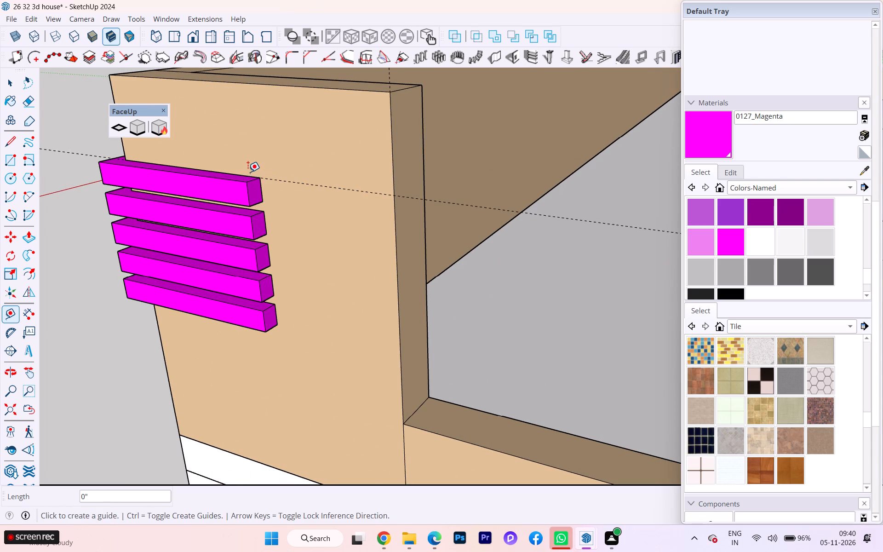
Place a second guide line along the bottom edge of the uppermost strip on the pillar's front face.
scroll(244, 207, up, 6)
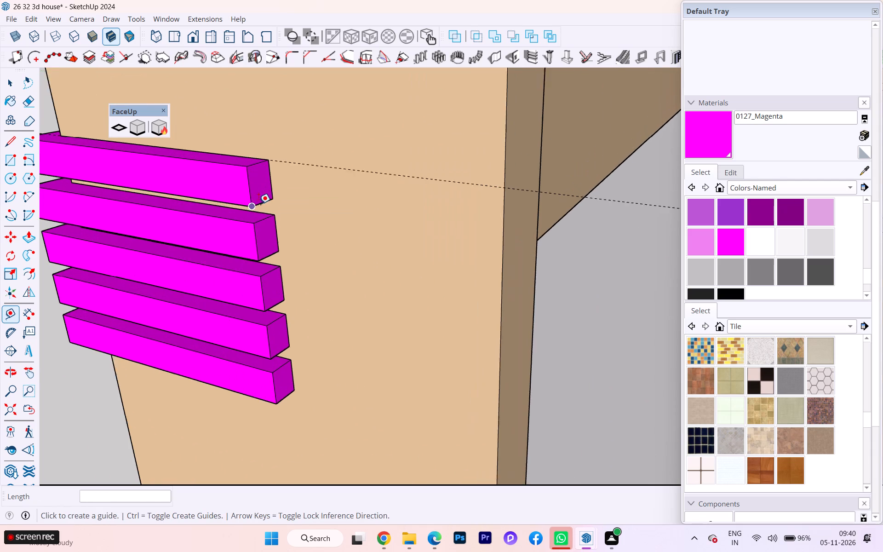
scroll(258, 204, up, 3)
middle_drag(264, 207, 355, 125)
middle_drag(257, 202, 278, 159)
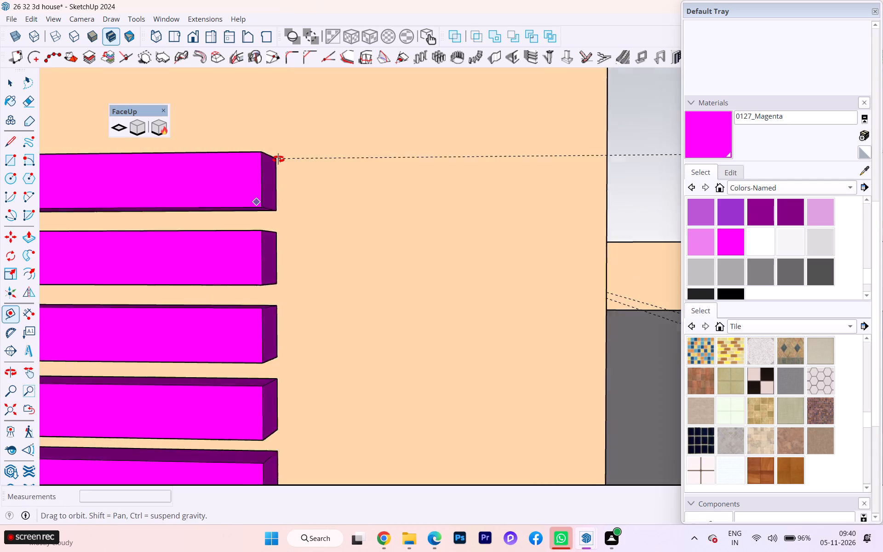
middle_drag(278, 159, 312, 137)
scroll(252, 211, up, 1)
scroll(252, 211, down, 1)
scroll(252, 211, up, 1)
click(248, 215)
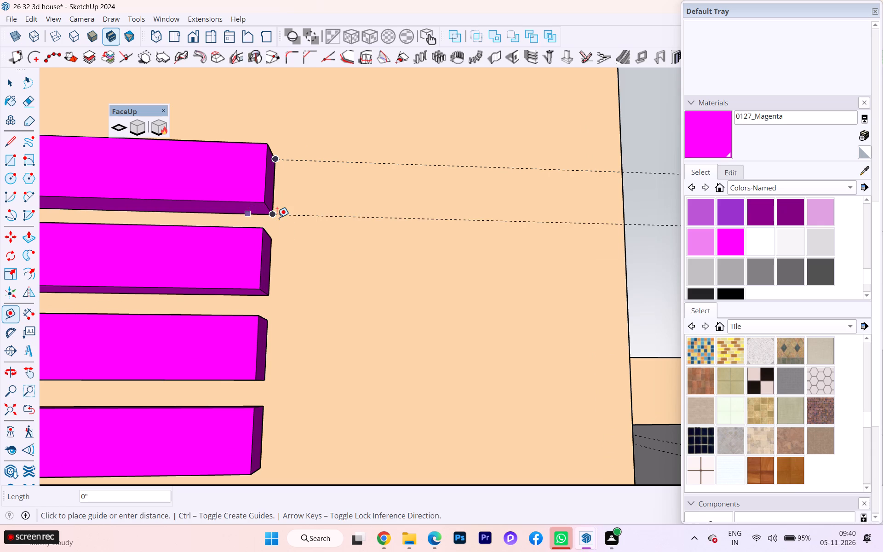
click(276, 218)
Place a third guide line along the top edge of the second strip from the top.
scroll(480, 210, down, 4)
middle_drag(467, 226, 426, 343)
scroll(346, 230, down, 1)
scroll(346, 230, up, 5)
scroll(346, 230, down, 1)
scroll(346, 230, up, 4)
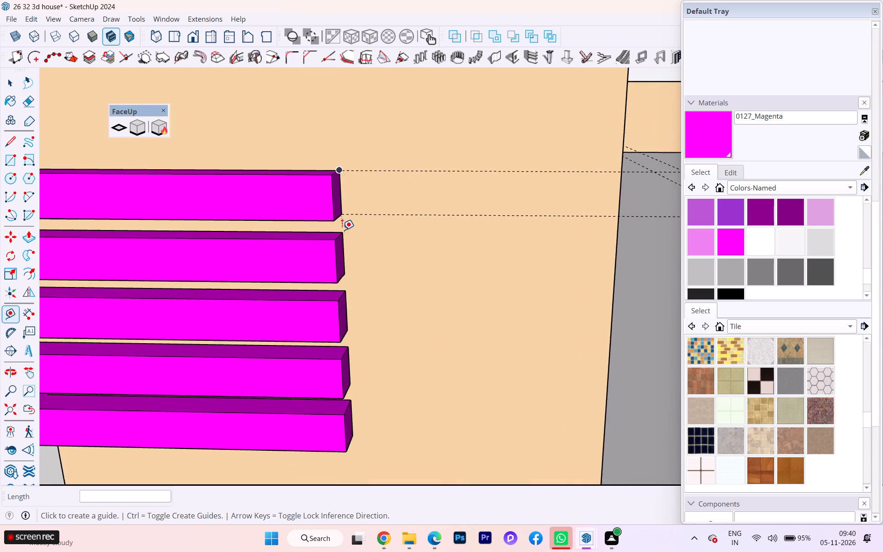
scroll(342, 230, up, 2)
click(327, 232)
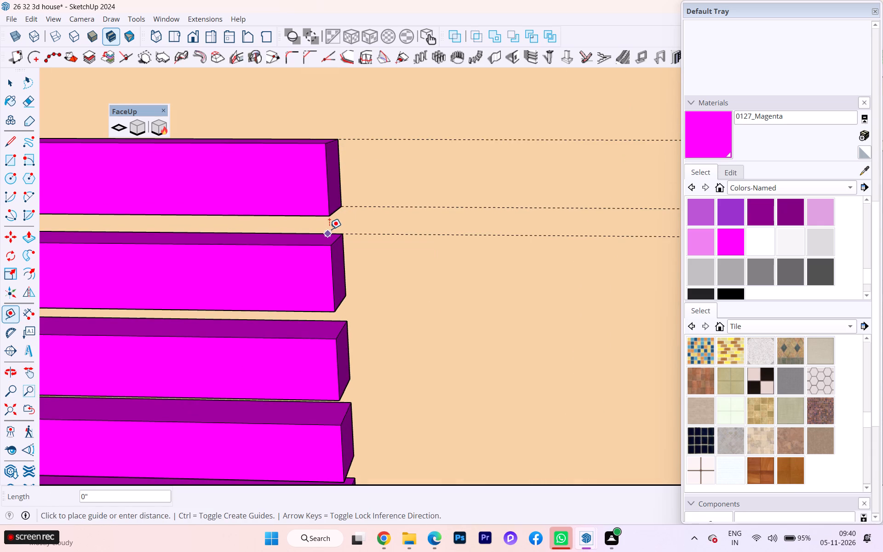
click(329, 229)
Examine the three guide lines against the edges of the stacked strips.
scroll(371, 219, down, 1)
scroll(371, 219, up, 1)
scroll(371, 219, down, 6)
scroll(292, 230, up, 2)
scroll(292, 230, down, 3)
scroll(287, 226, up, 2)
scroll(273, 236, down, 2)
scroll(268, 240, up, 2)
scroll(266, 242, down, 4)
scroll(264, 244, up, 2)
scroll(264, 244, down, 3)
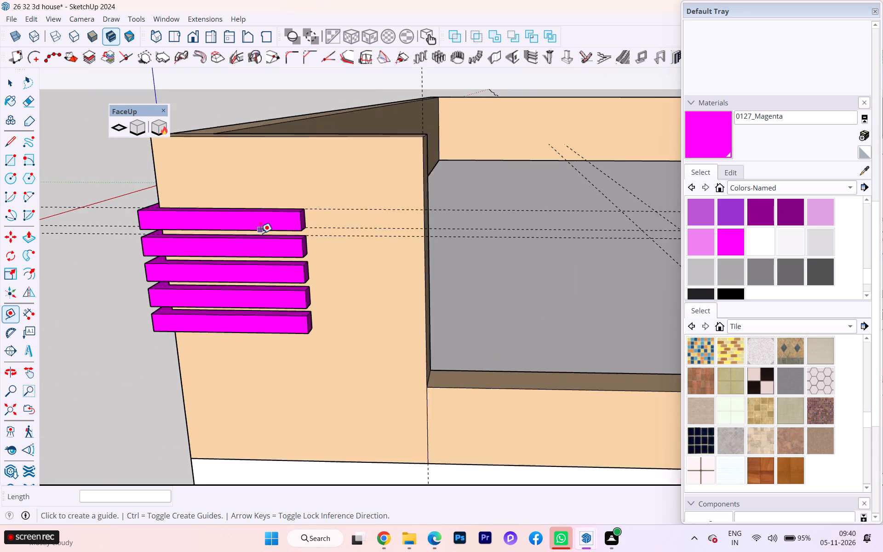
scroll(291, 243, up, 3)
scroll(291, 244, down, 1)
scroll(292, 244, up, 2)
scroll(294, 246, down, 1)
scroll(296, 249, up, 15)
middle_drag(297, 249, 306, 186)
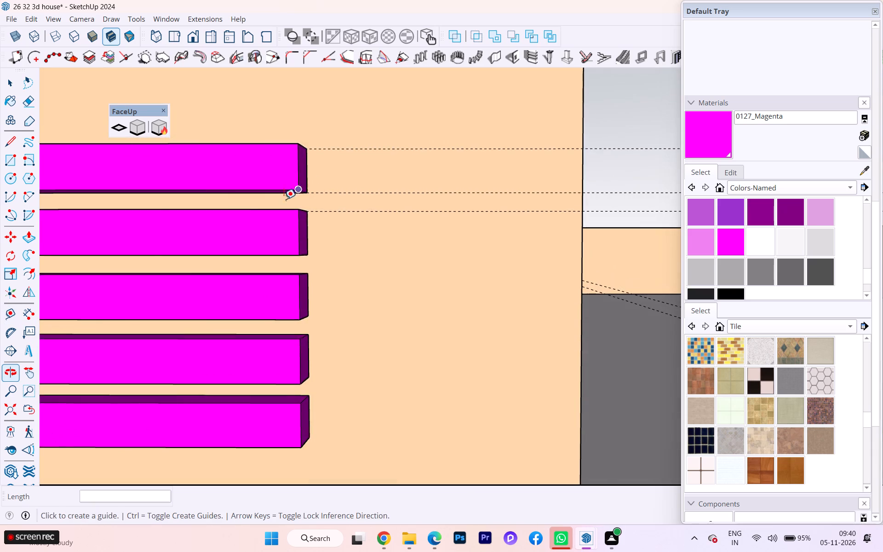
scroll(217, 207, down, 2)
scroll(212, 206, up, 1)
scroll(212, 206, down, 14)
scroll(126, 230, up, 1)
scroll(131, 231, down, 5)
scroll(161, 228, up, 3)
scroll(174, 227, down, 2)
Place a Tape Measure guide on the opposite pillar's side face, about 9 9/16" below its top edge, meeting the uppermost front guide.
middle_drag(224, 231, 68, 297)
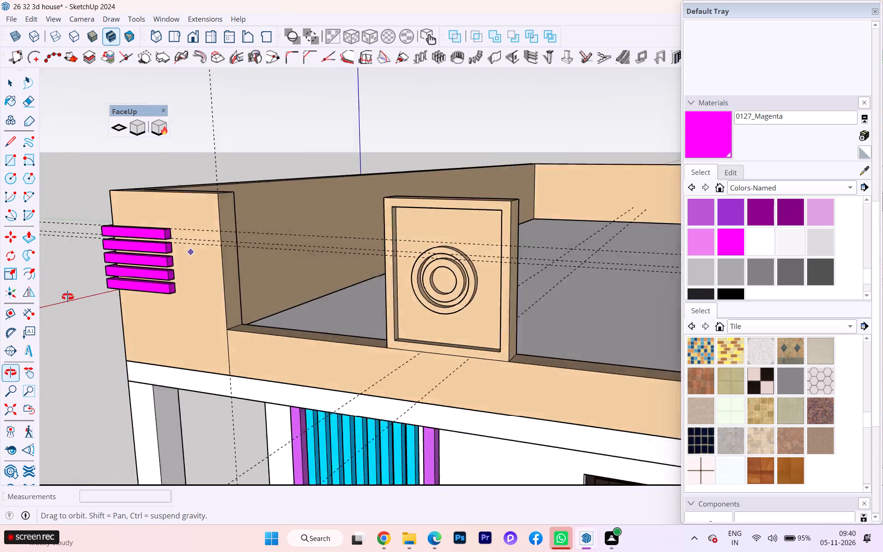
middle_drag(68, 297, 28, 302)
scroll(34, 257, down, 2)
scroll(39, 255, up, 2)
scroll(39, 255, down, 3)
scroll(157, 290, down, 2)
scroll(385, 335, up, 1)
scroll(387, 335, down, 1)
scroll(388, 335, up, 2)
scroll(398, 335, down, 2)
scroll(401, 336, up, 1)
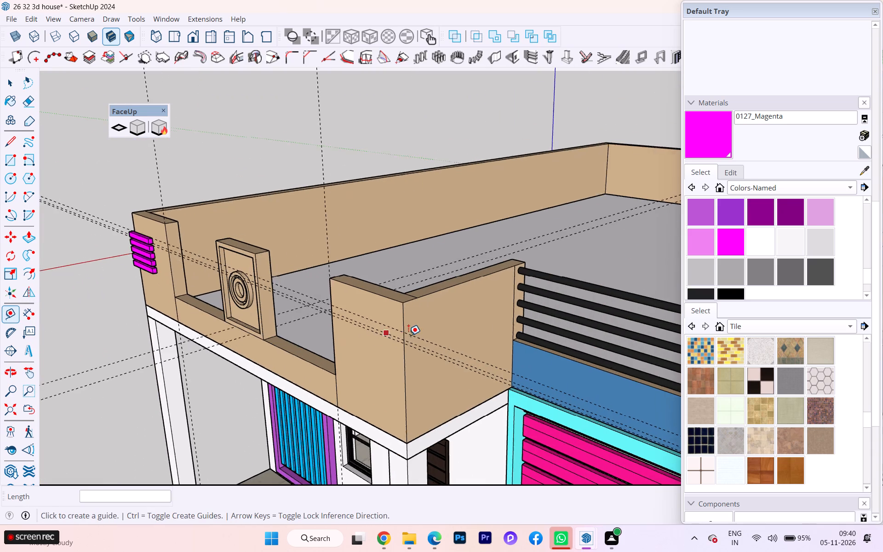
scroll(408, 335, up, 2)
scroll(409, 335, down, 4)
scroll(409, 335, up, 12)
scroll(391, 332, down, 1)
scroll(391, 332, up, 4)
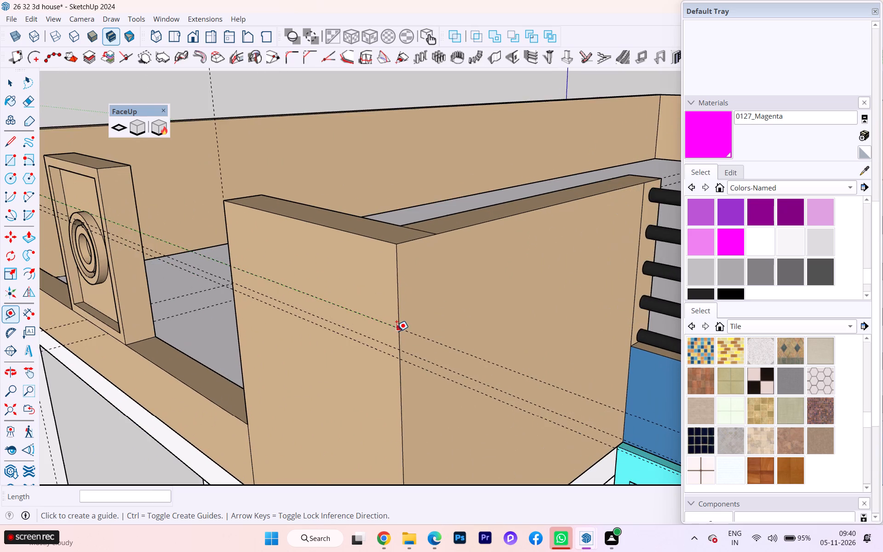
scroll(401, 332, up, 2)
scroll(414, 310, down, 1)
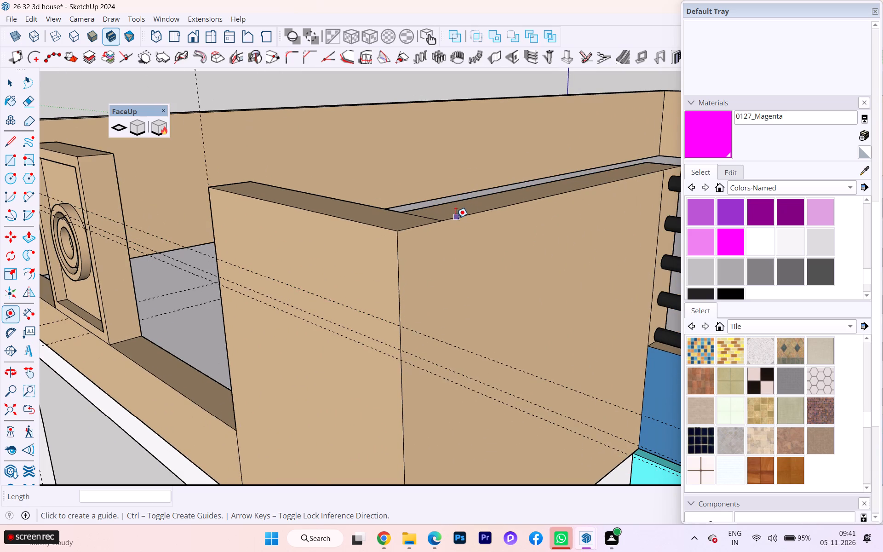
click(456, 220)
scroll(425, 315, down, 2)
middle_drag(425, 315, 447, 386)
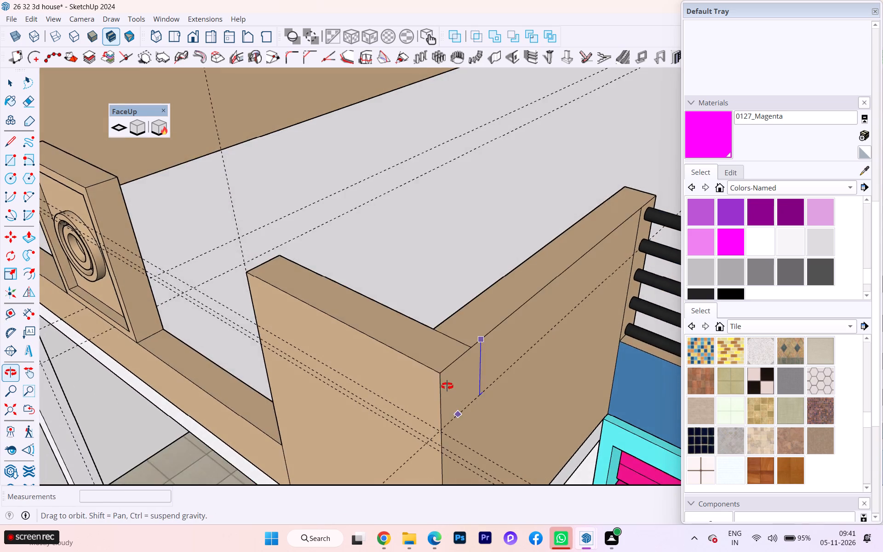
middle_drag(447, 386, 411, 304)
scroll(399, 300, up, 3)
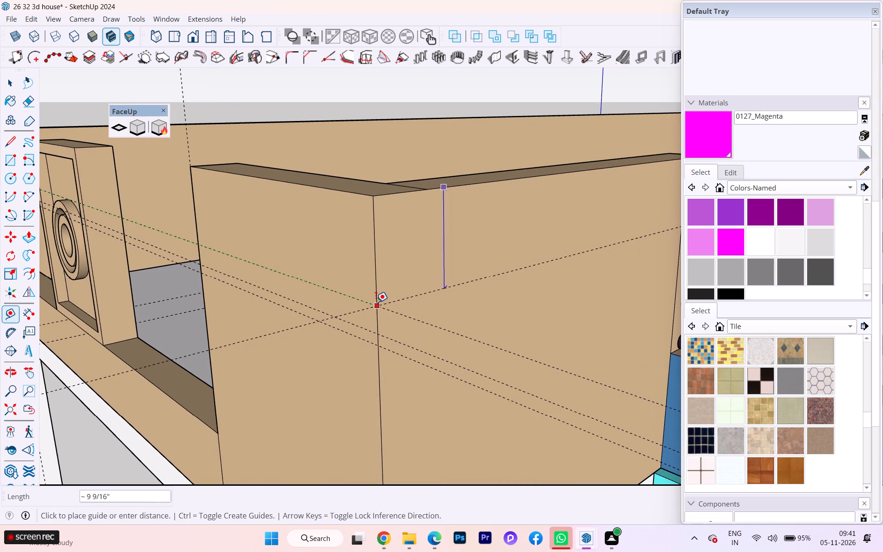
click(376, 302)
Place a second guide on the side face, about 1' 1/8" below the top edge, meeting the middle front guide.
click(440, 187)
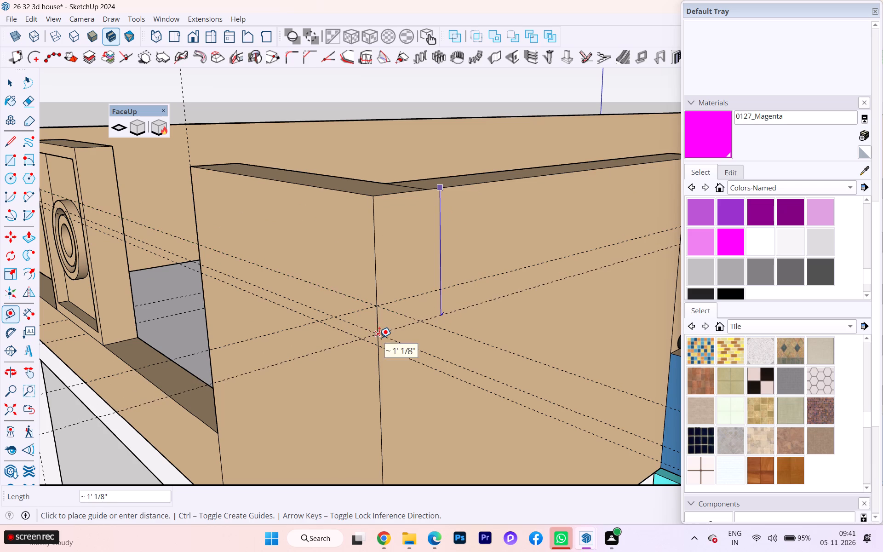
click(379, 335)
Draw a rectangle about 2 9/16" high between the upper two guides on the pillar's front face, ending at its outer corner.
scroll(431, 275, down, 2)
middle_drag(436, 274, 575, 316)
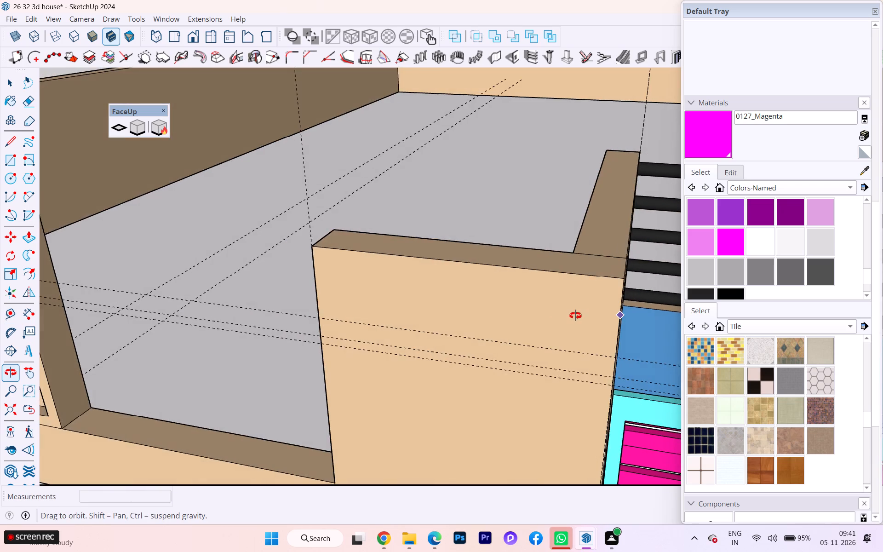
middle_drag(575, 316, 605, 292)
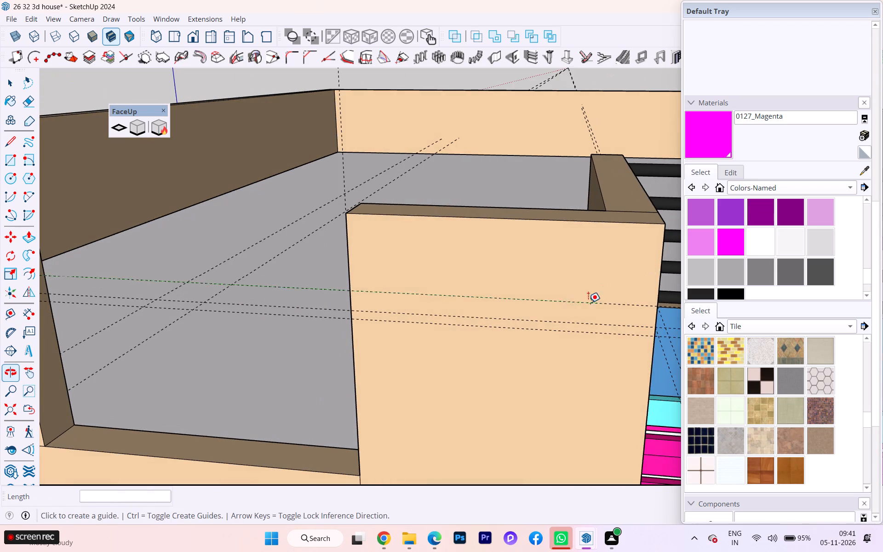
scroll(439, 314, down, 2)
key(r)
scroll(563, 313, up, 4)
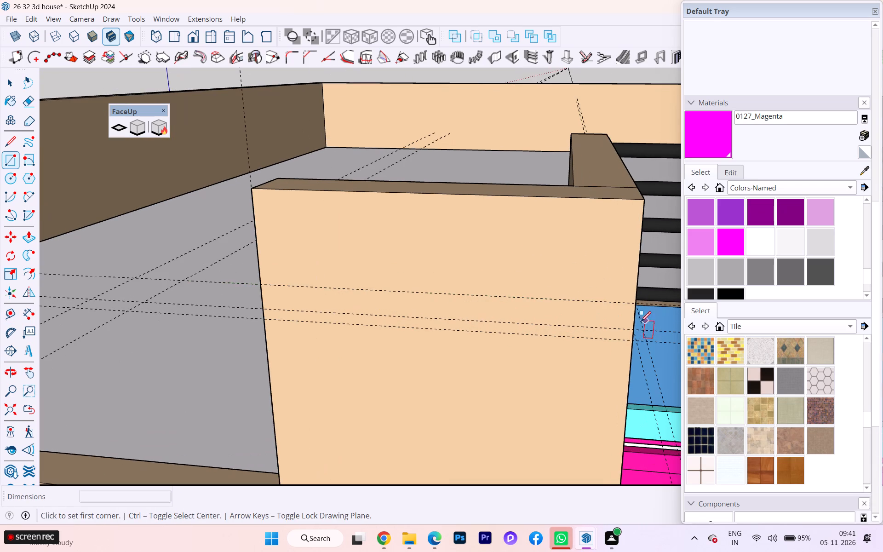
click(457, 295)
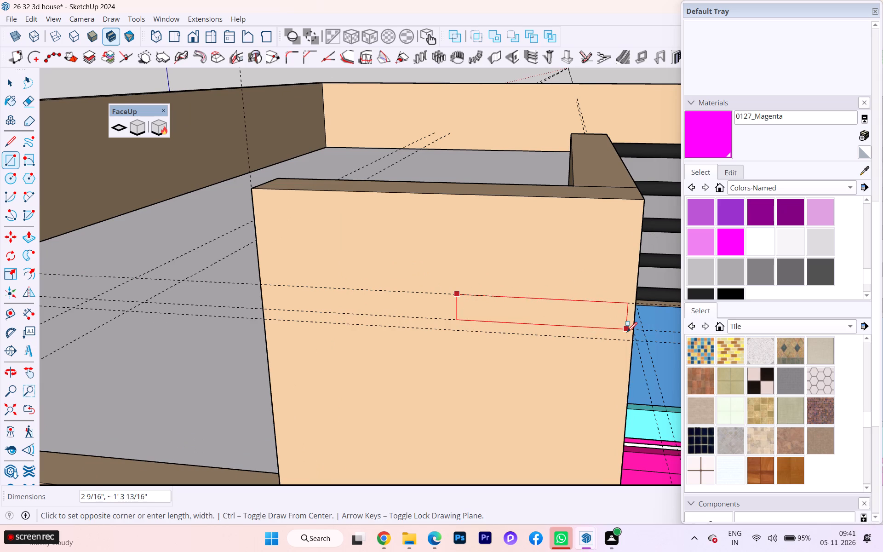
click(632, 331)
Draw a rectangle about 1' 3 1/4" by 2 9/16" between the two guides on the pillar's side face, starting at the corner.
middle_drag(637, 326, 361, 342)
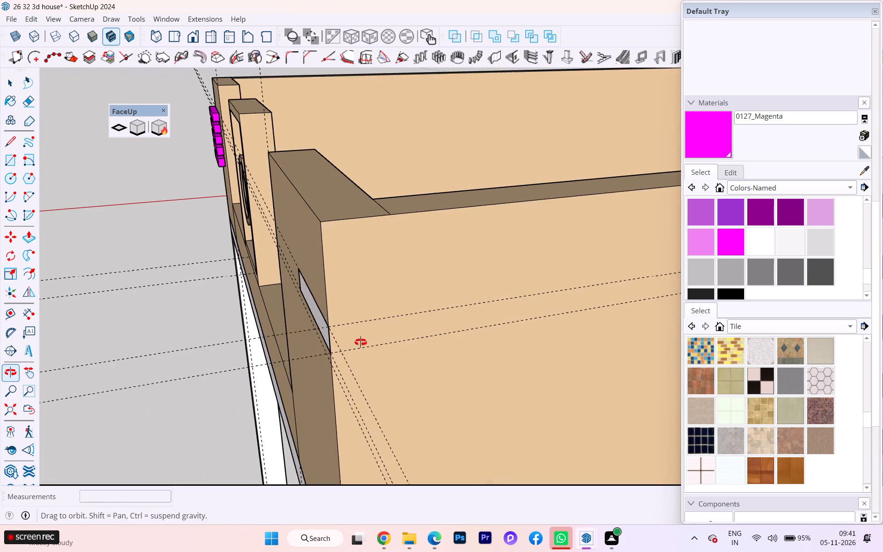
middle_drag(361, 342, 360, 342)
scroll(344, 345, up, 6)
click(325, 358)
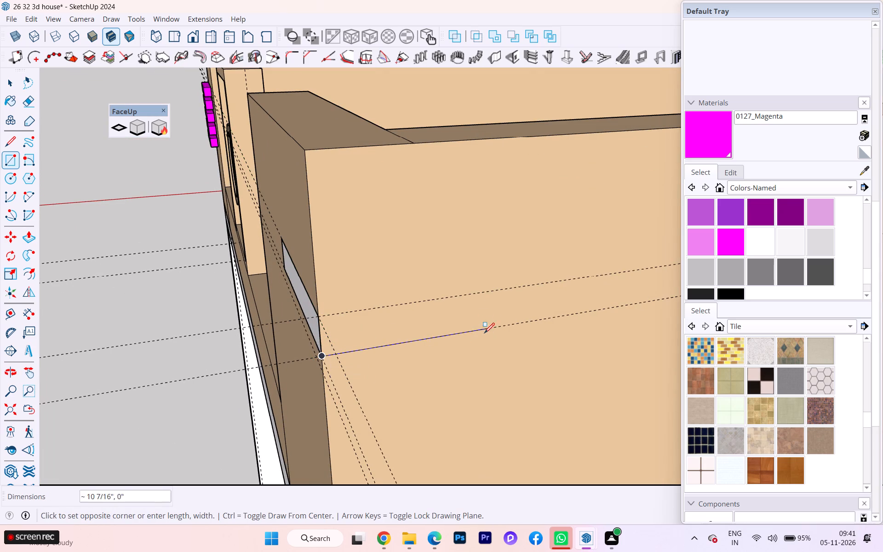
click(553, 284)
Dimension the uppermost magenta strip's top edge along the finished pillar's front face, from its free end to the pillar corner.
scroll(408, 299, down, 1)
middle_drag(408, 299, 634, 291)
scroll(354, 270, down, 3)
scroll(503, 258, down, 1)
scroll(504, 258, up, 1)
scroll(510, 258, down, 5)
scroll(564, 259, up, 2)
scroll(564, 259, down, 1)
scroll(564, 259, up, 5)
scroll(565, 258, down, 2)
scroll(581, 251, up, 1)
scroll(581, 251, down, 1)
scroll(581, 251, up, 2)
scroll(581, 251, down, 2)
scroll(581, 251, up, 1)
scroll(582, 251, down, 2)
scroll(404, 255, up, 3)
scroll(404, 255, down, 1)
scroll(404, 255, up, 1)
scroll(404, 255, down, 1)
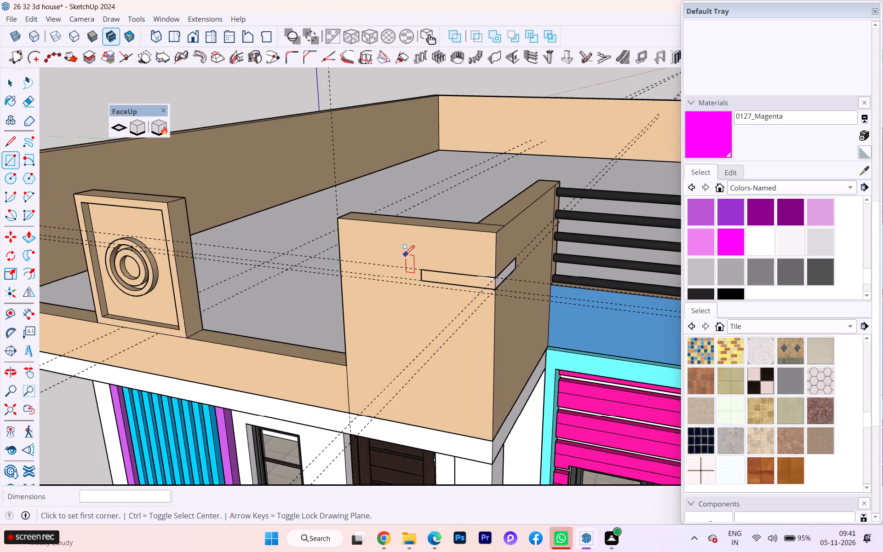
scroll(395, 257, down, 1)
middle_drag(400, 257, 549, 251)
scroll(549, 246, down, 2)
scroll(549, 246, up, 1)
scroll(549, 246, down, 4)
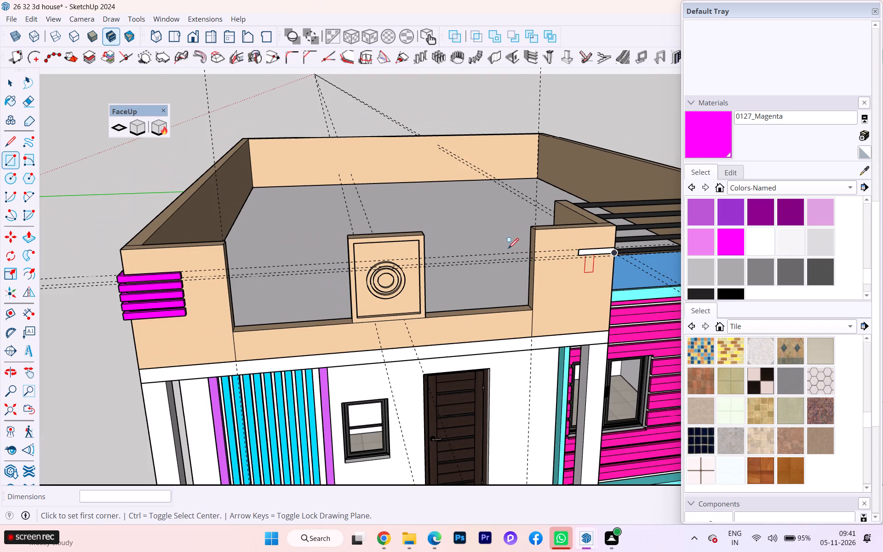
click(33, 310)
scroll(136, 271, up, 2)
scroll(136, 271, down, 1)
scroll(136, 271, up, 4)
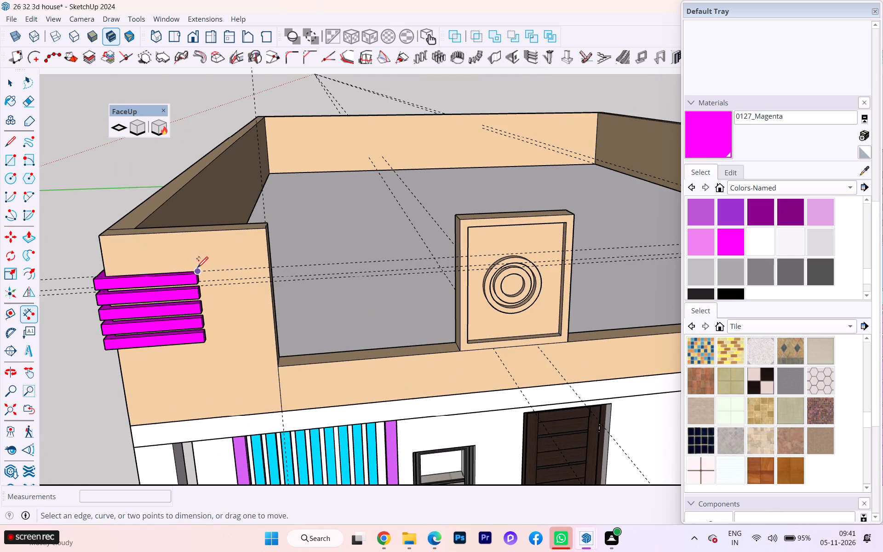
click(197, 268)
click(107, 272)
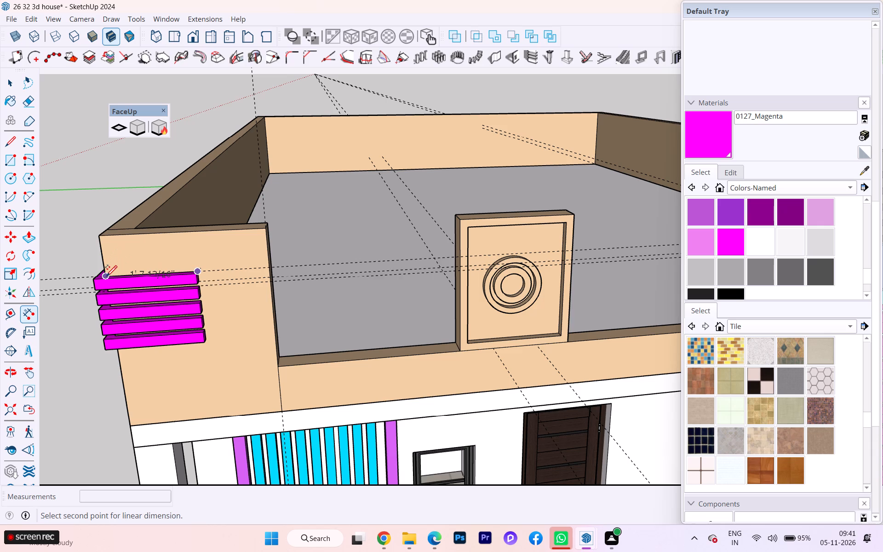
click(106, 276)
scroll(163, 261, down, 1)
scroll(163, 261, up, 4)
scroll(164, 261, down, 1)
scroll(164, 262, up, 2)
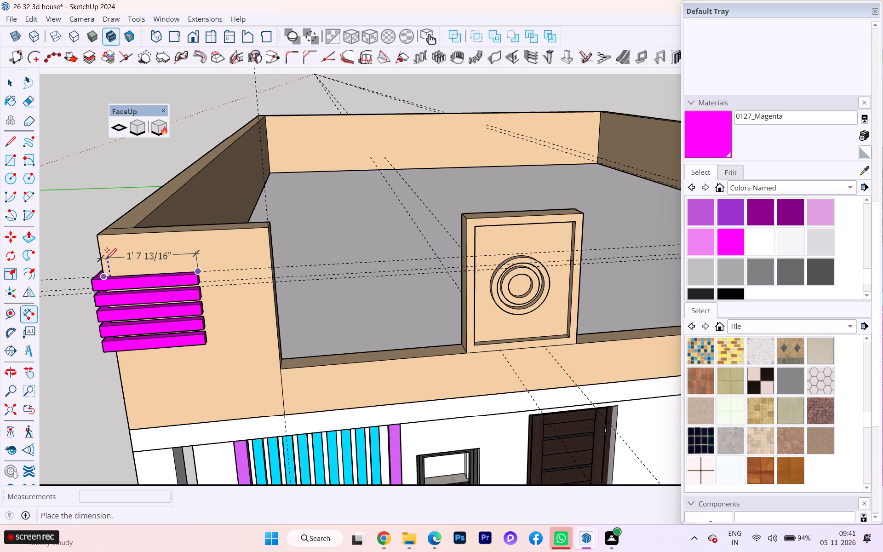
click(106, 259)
Measure the uppermost magenta strip's run along the finished pillar's side face, up to the corner.
scroll(219, 248, down, 1)
middle_drag(312, 247, 408, 257)
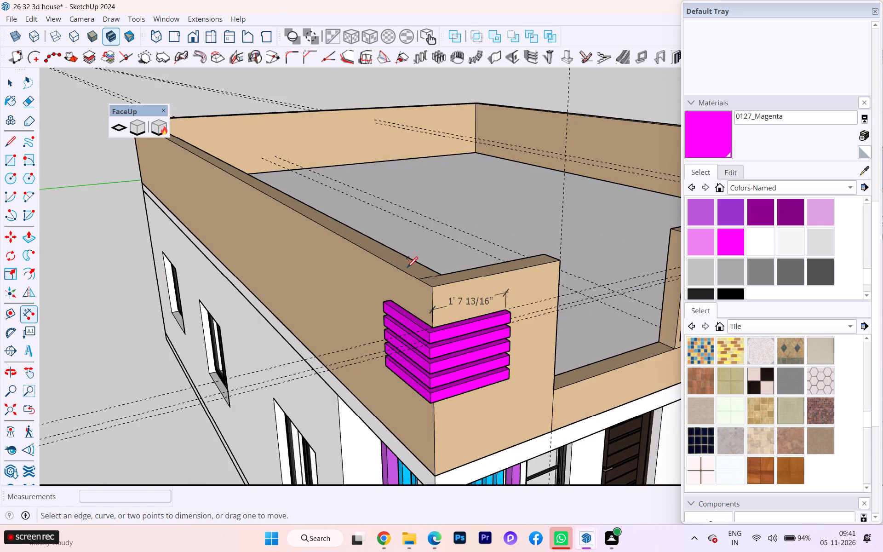
scroll(407, 267, up, 4)
click(386, 312)
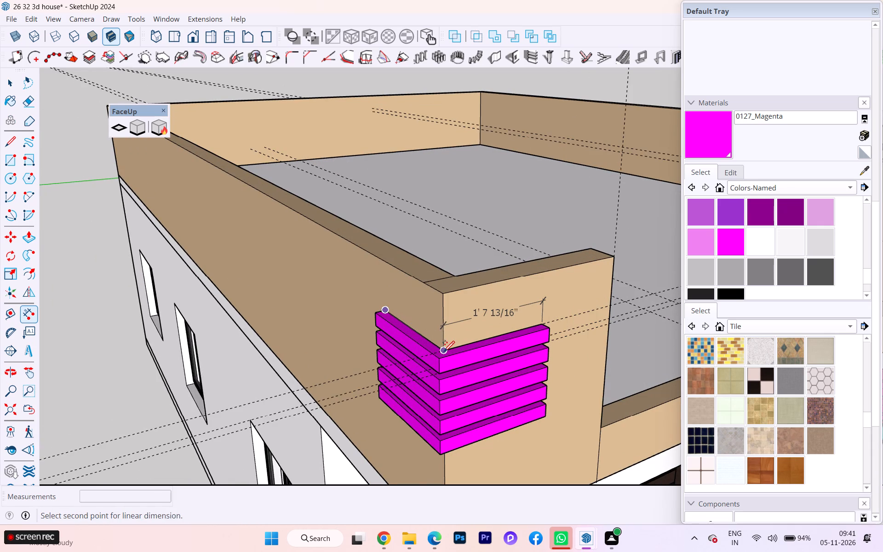
click(444, 351)
key(Escape)
scroll(349, 251, down, 1)
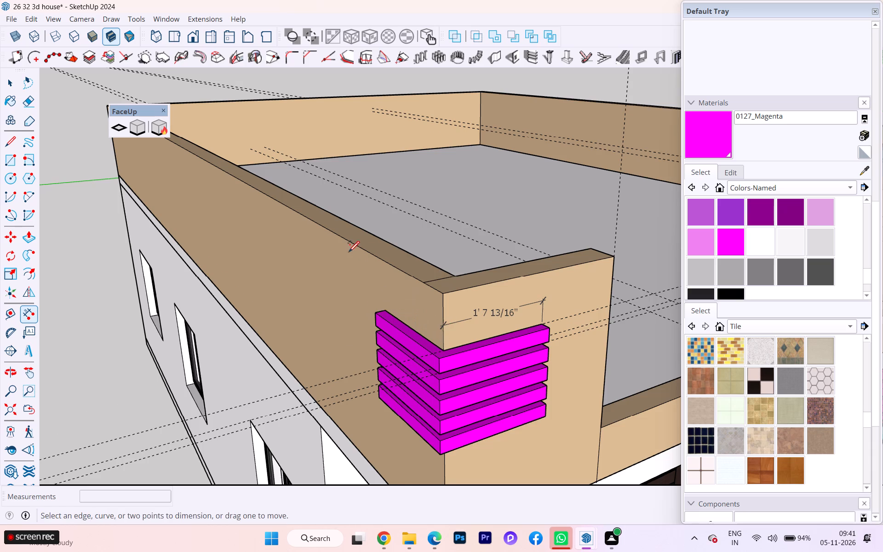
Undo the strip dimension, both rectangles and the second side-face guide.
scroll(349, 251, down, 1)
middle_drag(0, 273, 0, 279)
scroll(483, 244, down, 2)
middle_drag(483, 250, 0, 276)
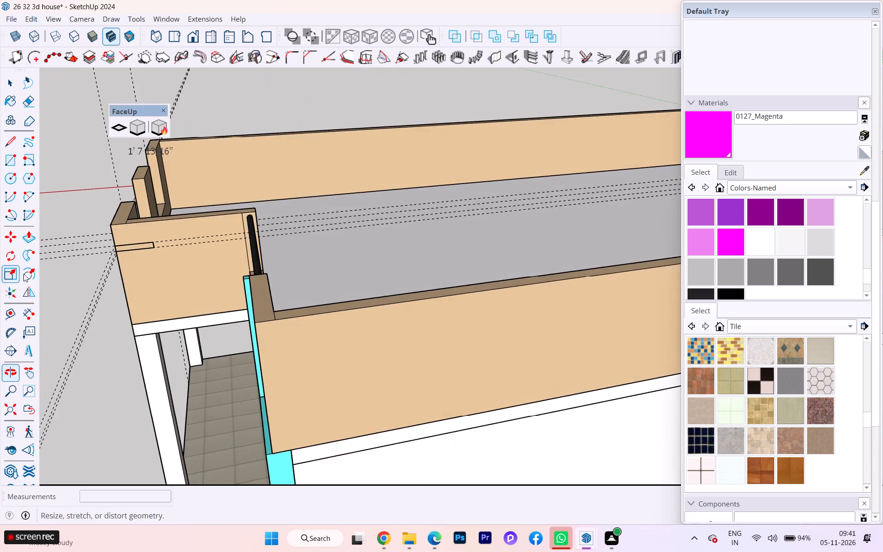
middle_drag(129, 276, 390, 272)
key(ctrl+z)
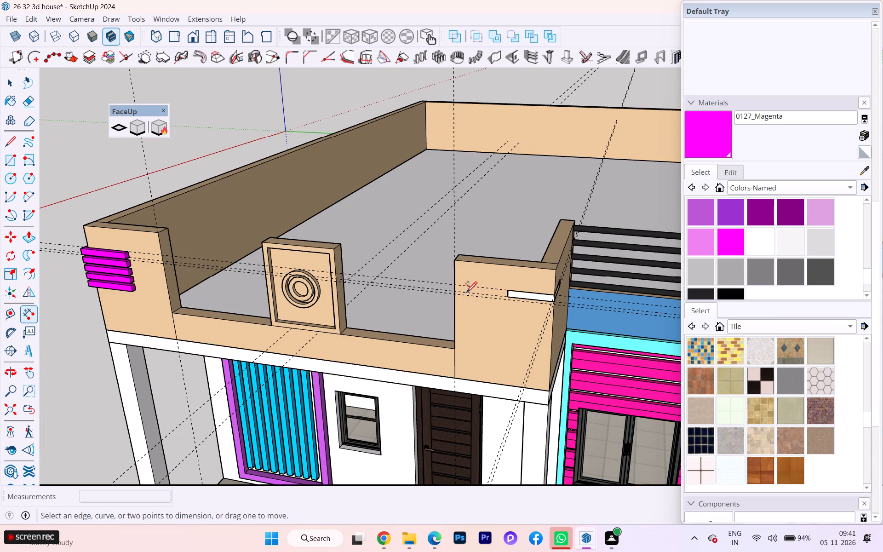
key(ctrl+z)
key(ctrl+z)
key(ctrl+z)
Place a vertical guide 1'7" from the outer corner edge on the opposite pillar's front face.
scroll(533, 299, up, 8)
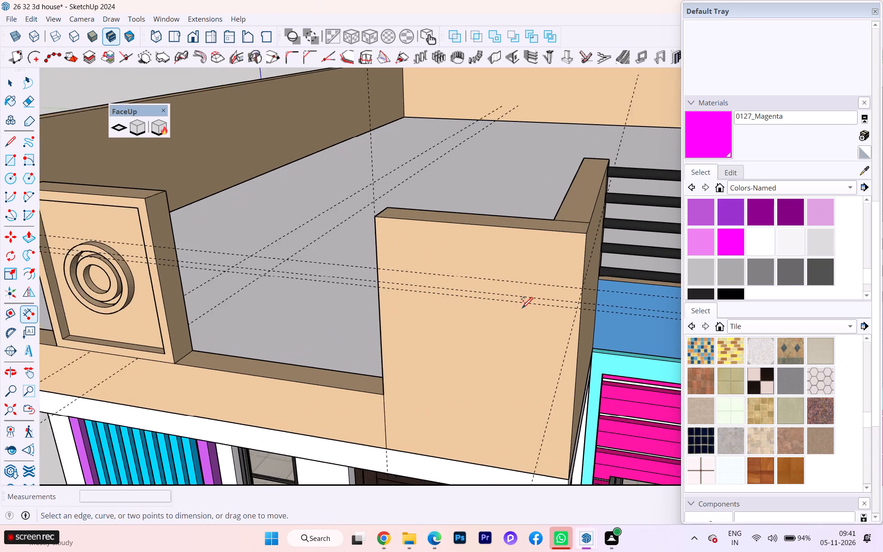
key(r)
scroll(590, 303, up, 6)
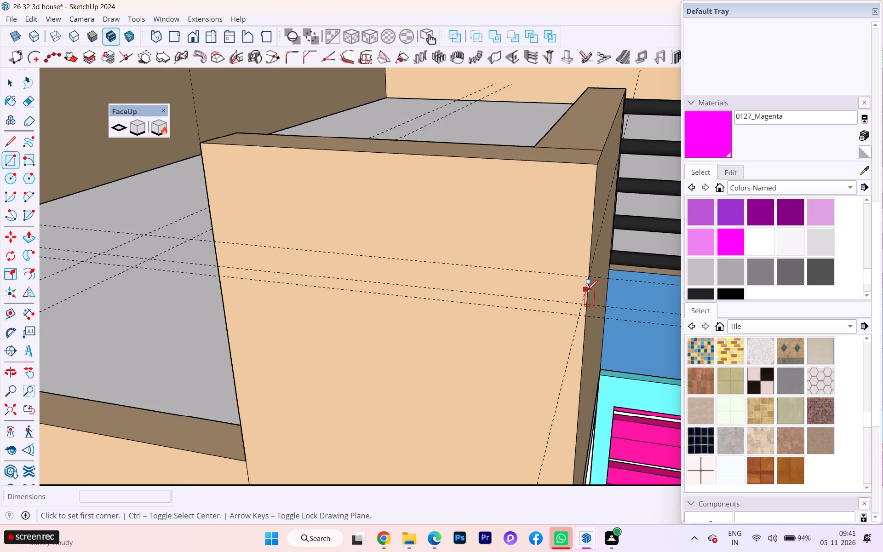
key(t)
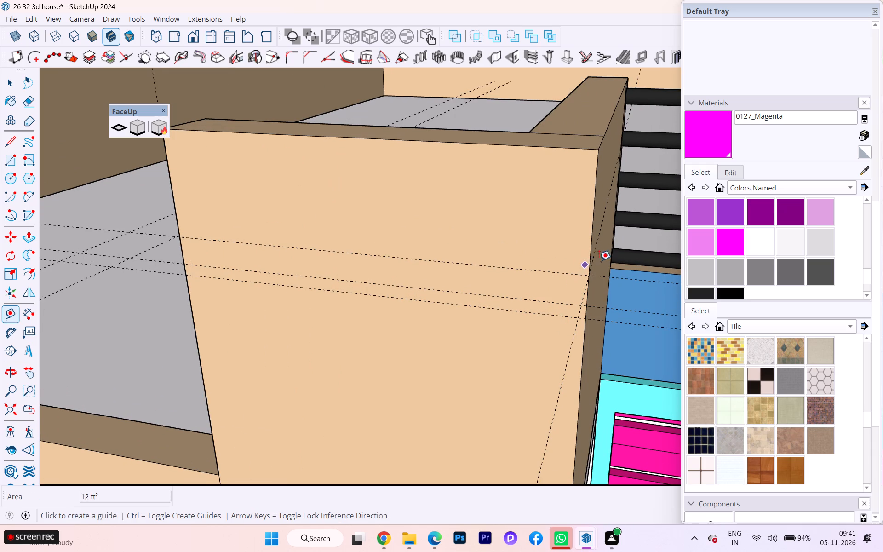
click(589, 249)
key(1)
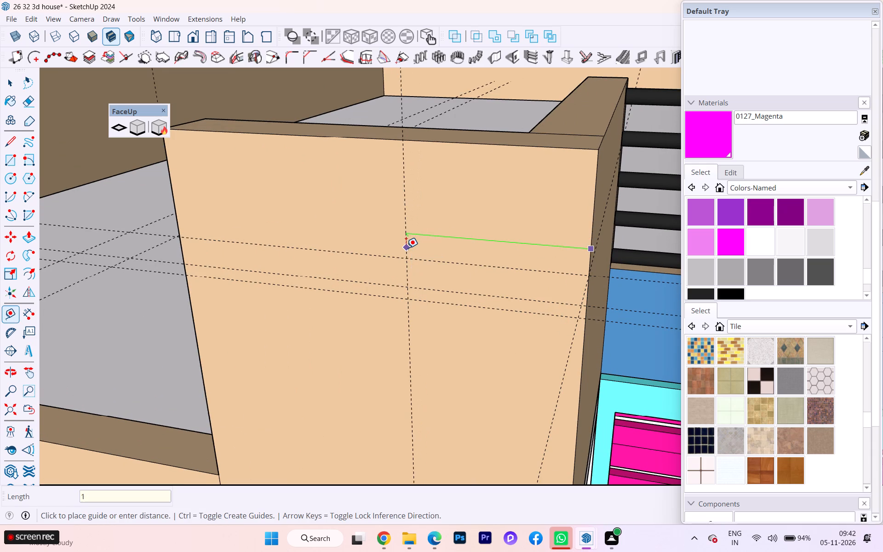
text('7)
key(Return)
Place a vertical guide 1' from the corner edge on the same pillar's side face.
scroll(428, 266, down, 1)
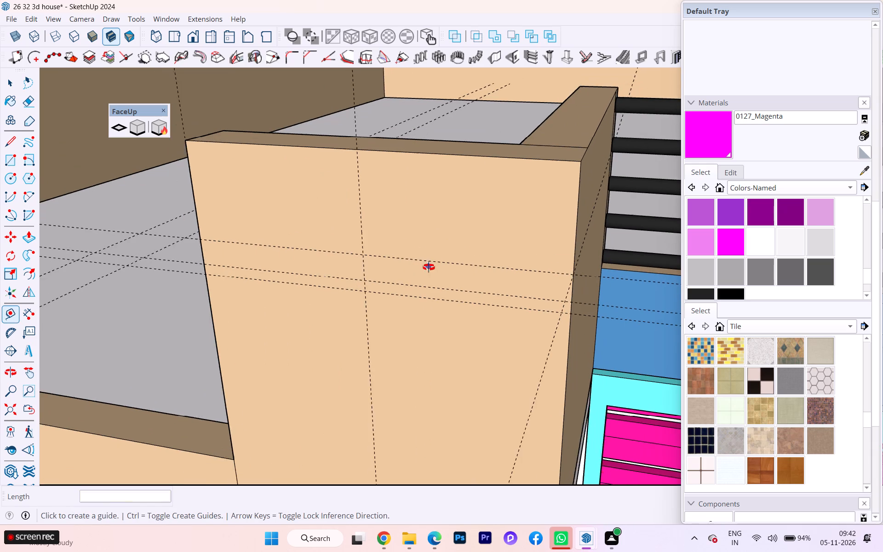
middle_drag(429, 267, 130, 308)
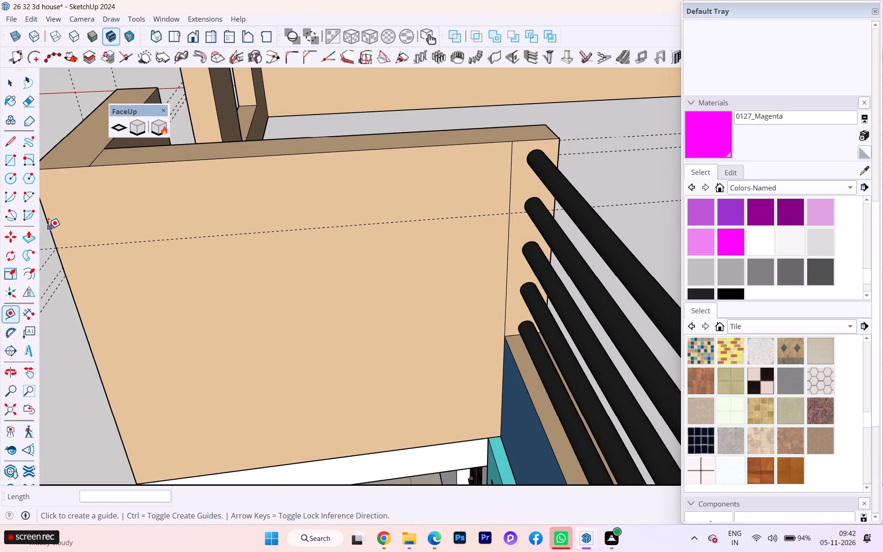
click(48, 229)
text(1')
key(Return)
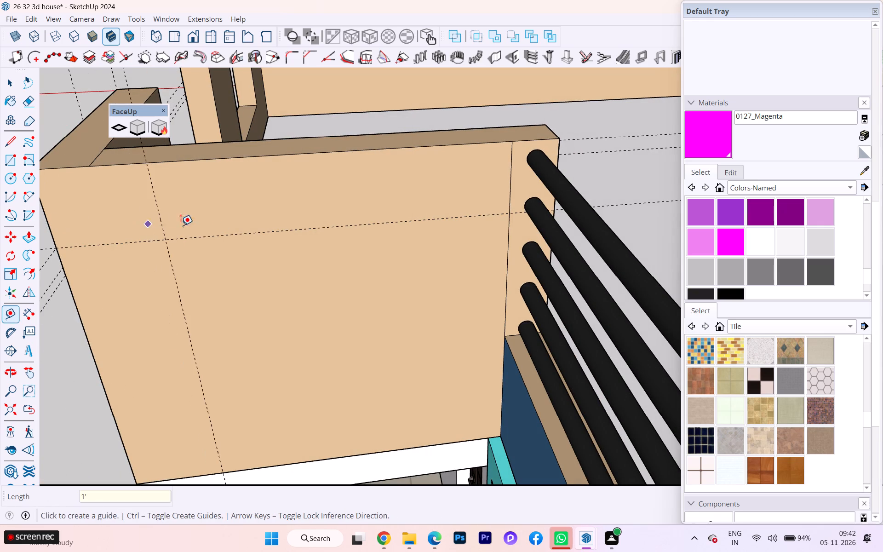
Place a guide about 1' 1/8" below the side face's top edge, meeting the middle front guide at the corner.
scroll(214, 231, down, 2)
middle_drag(220, 232, 480, 195)
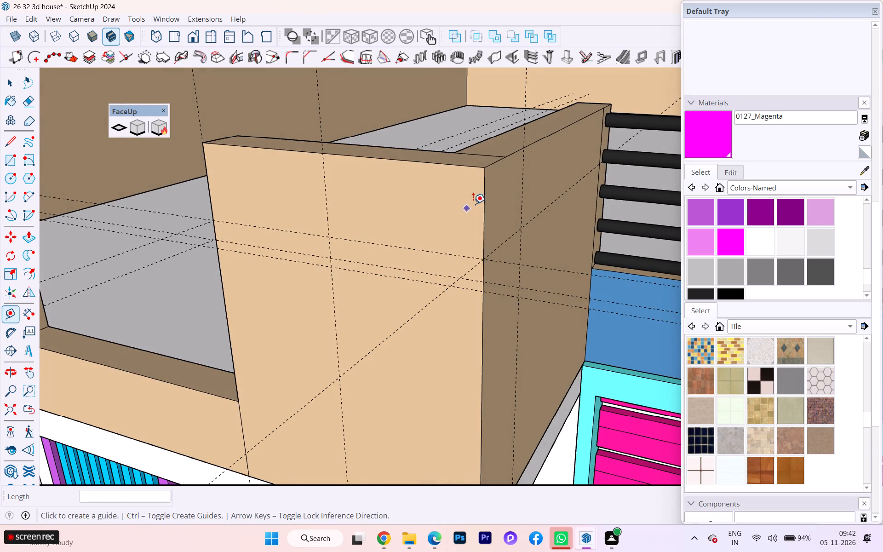
scroll(489, 194, up, 2)
click(515, 144)
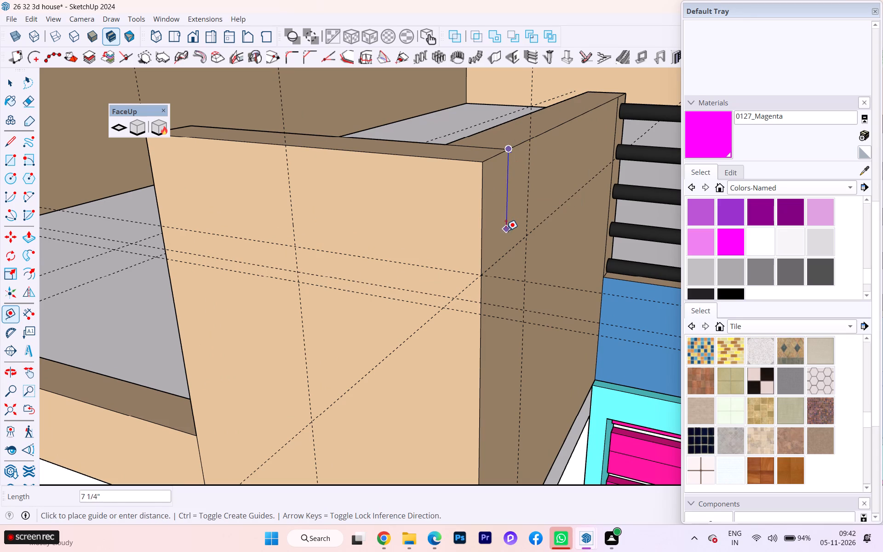
key(Escape)
click(519, 142)
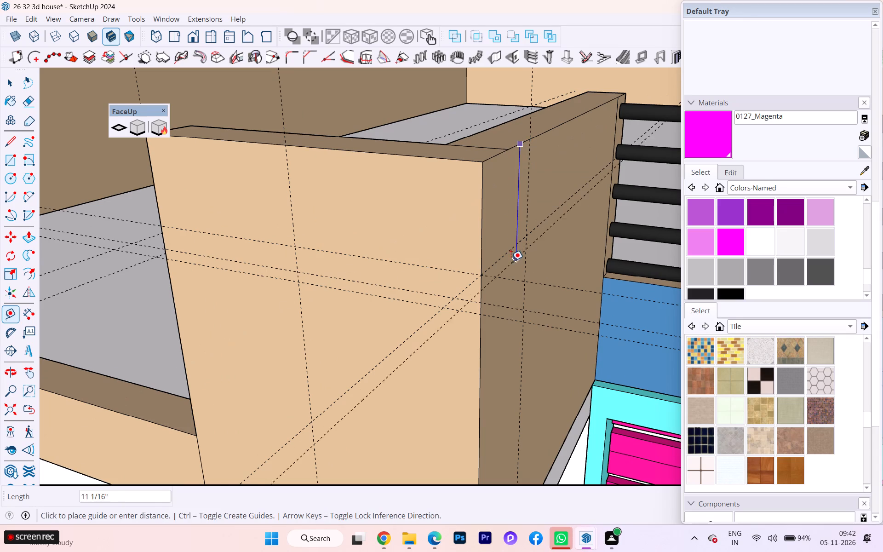
click(485, 307)
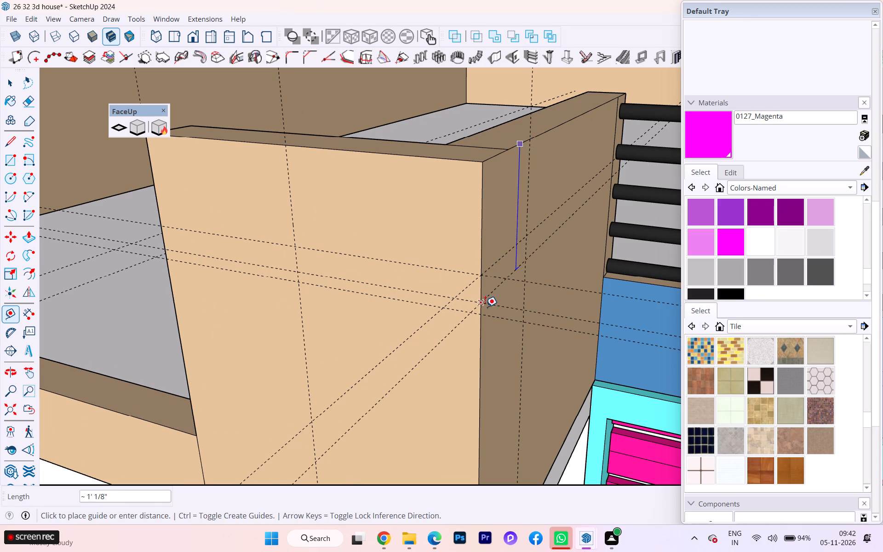
Draw a strip rectangle about 1' by 2 9/16" between the guides on the pillar's side face, starting at the corner edge.
scroll(529, 296, down, 1)
middle_drag(529, 296, 378, 287)
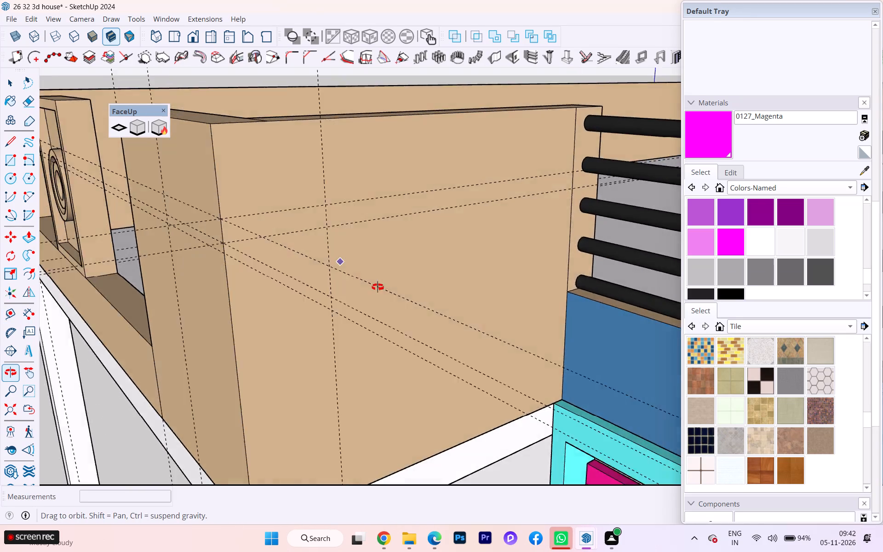
middle_drag(378, 287, 318, 294)
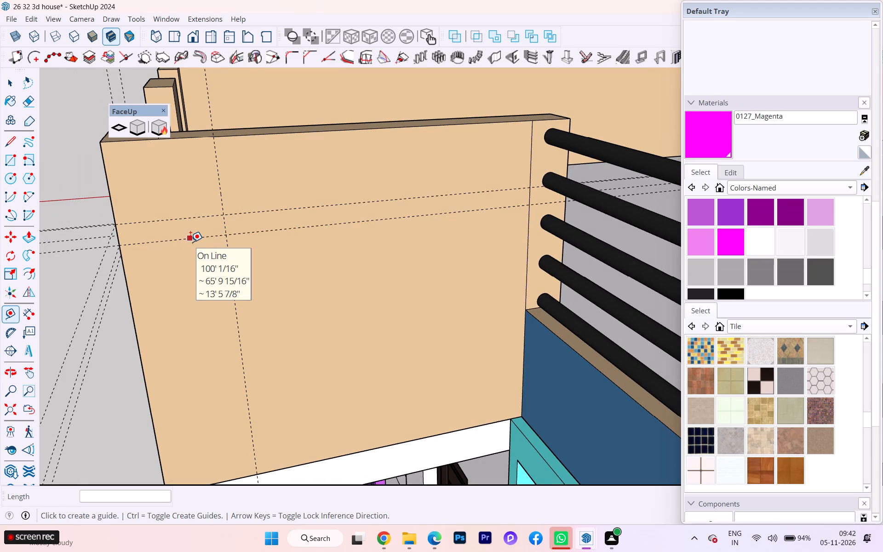
key(r)
click(119, 224)
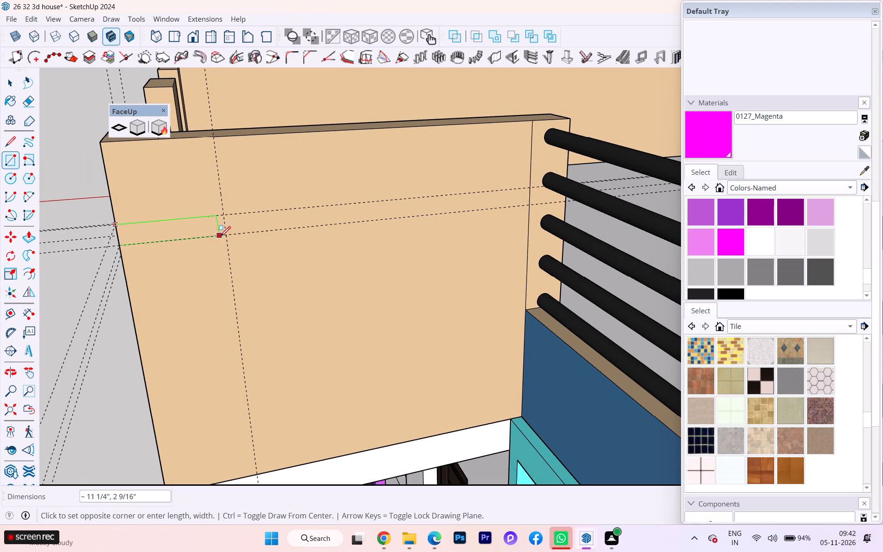
click(225, 239)
Draw a matching 2 9/16" high rectangle on the pillar's front face, from the vertical guide to the corner edge.
scroll(223, 244, down, 1)
middle_drag(235, 244, 593, 250)
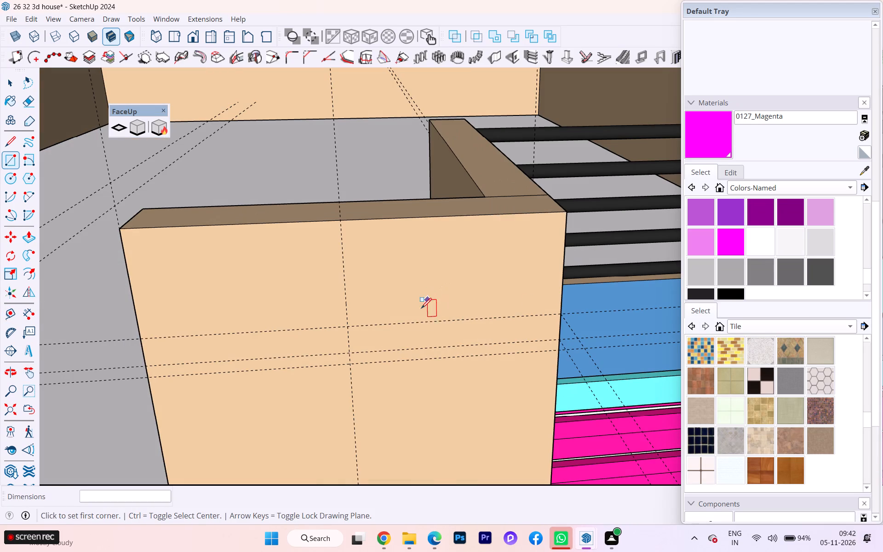
click(346, 329)
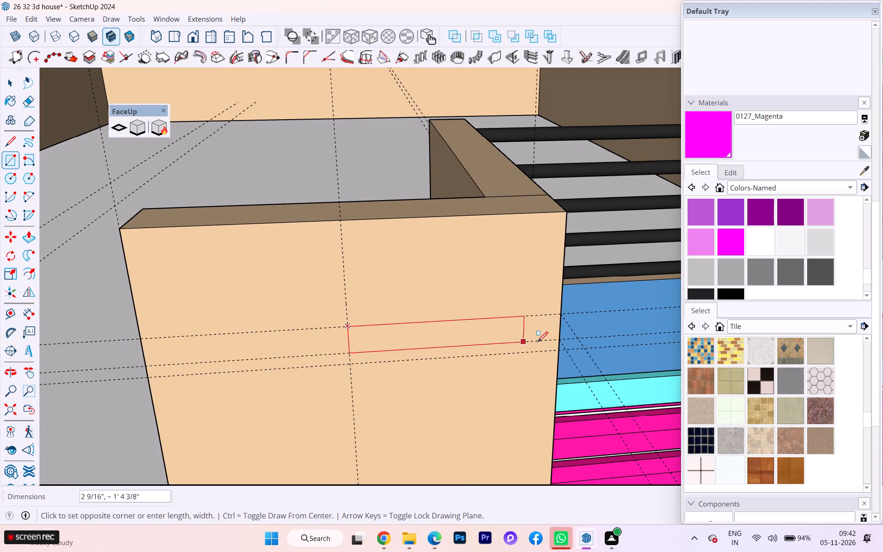
click(561, 343)
Lengthen the side-face strip by moving its short end edge 8" away from the corner.
scroll(588, 310, down, 1)
middle_drag(587, 310, 178, 328)
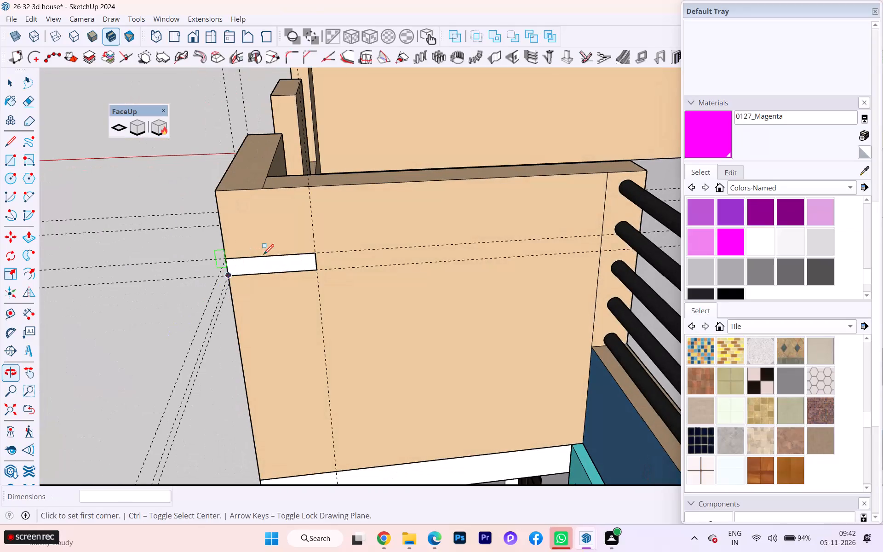
click(12, 89)
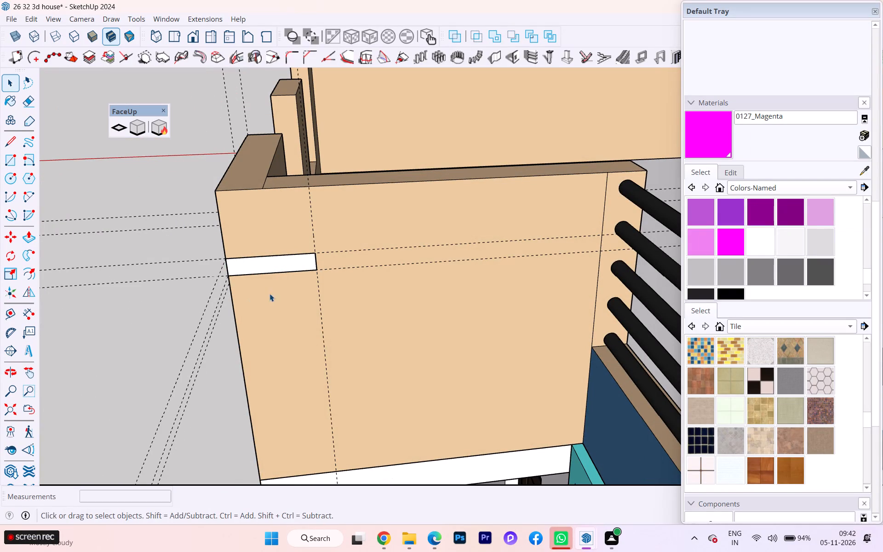
drag(306, 233, 335, 327)
key(m)
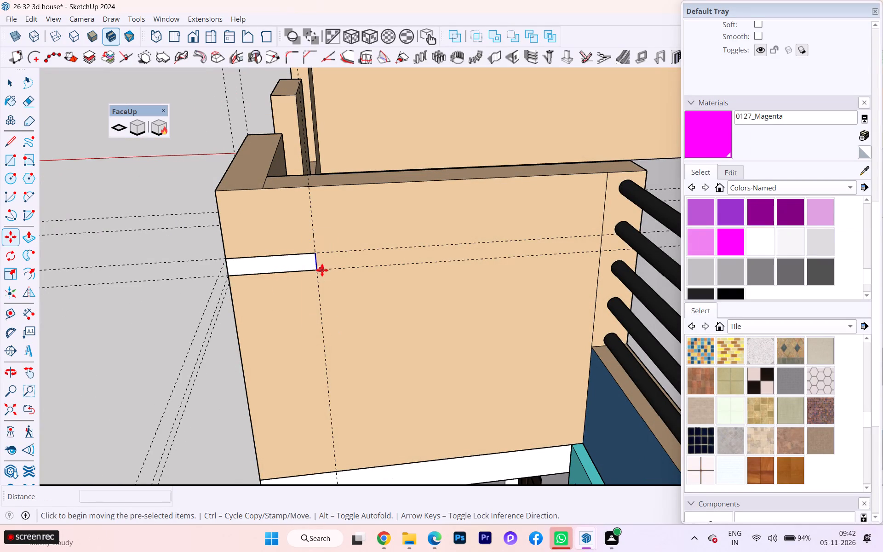
click(318, 262)
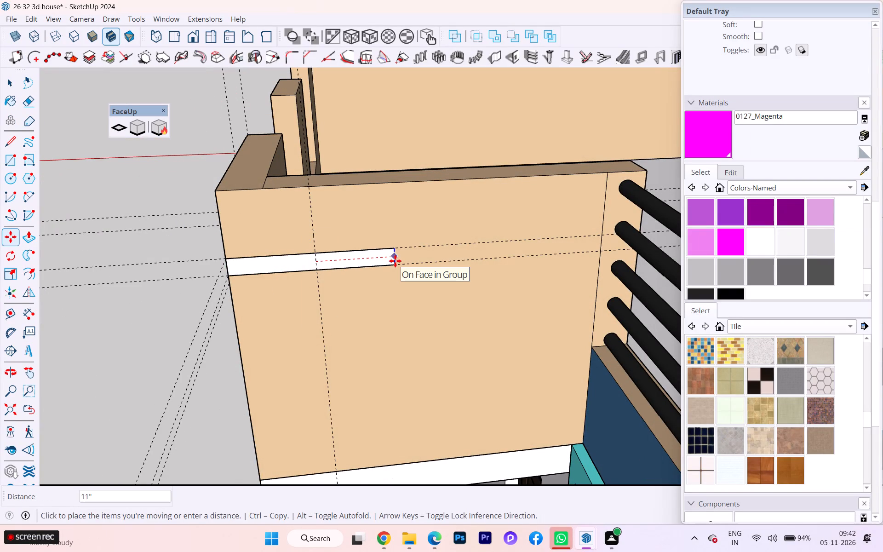
key(8)
key(Return)
scroll(365, 278, down, 1)
middle_drag(363, 276, 635, 276)
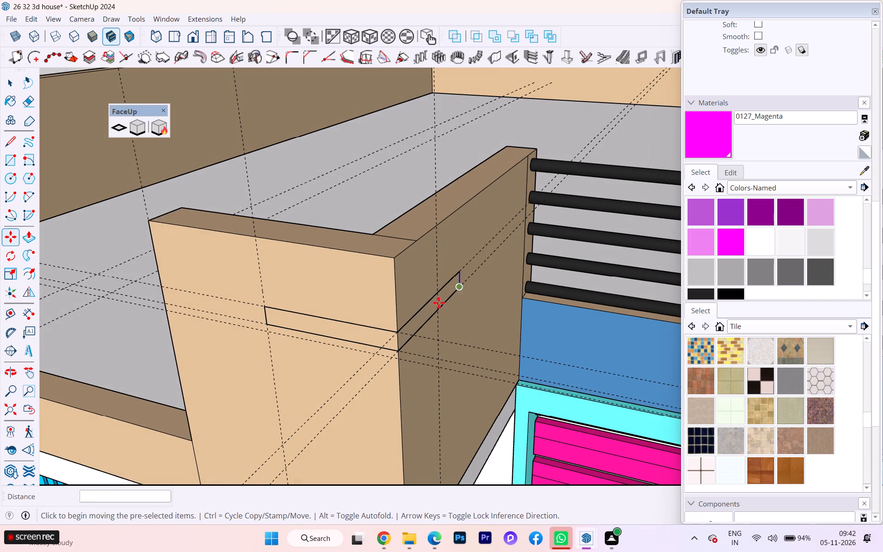
key(space)
key(Escape)
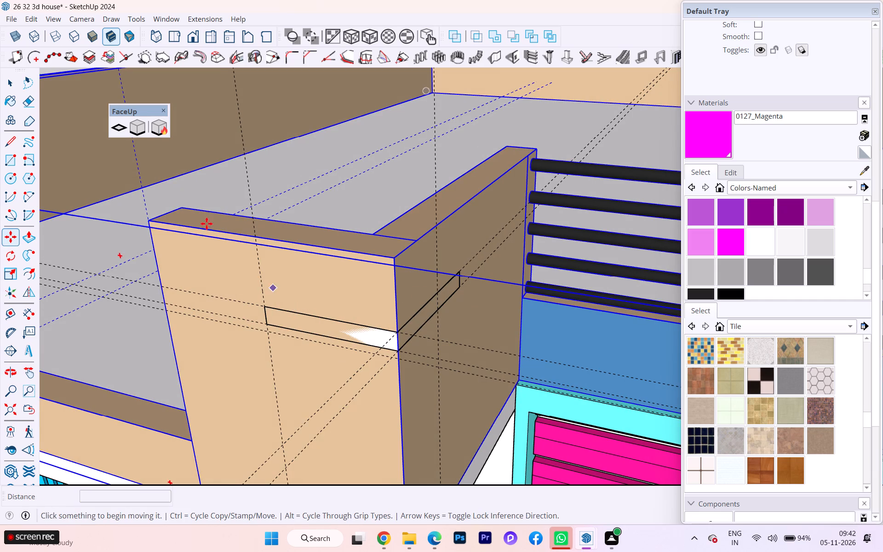
Select the strip rectangle on the pillar's front face.
click(12, 89)
click(332, 331)
double_click(332, 331)
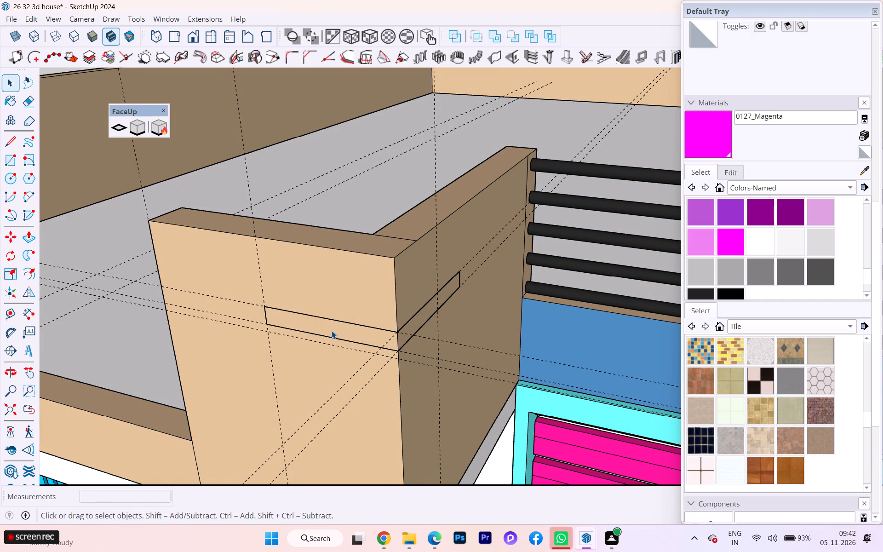
click(354, 333)
click(374, 337)
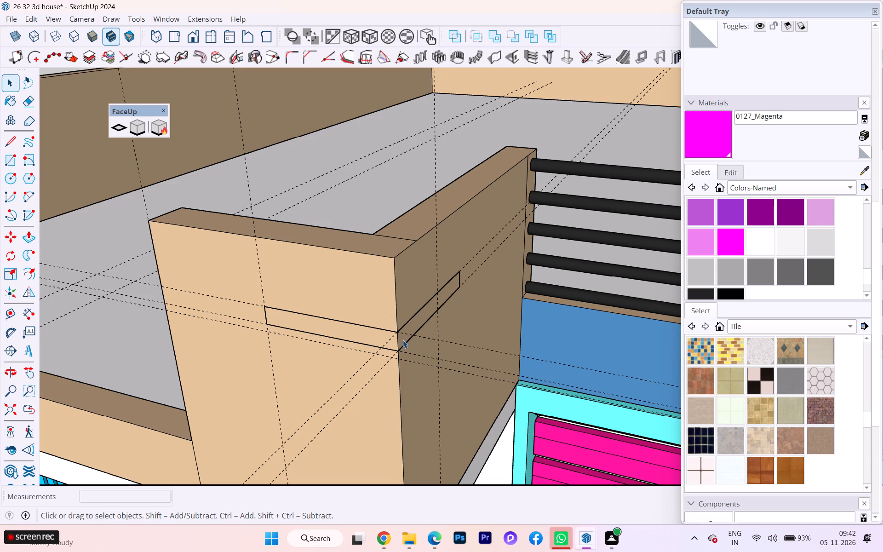